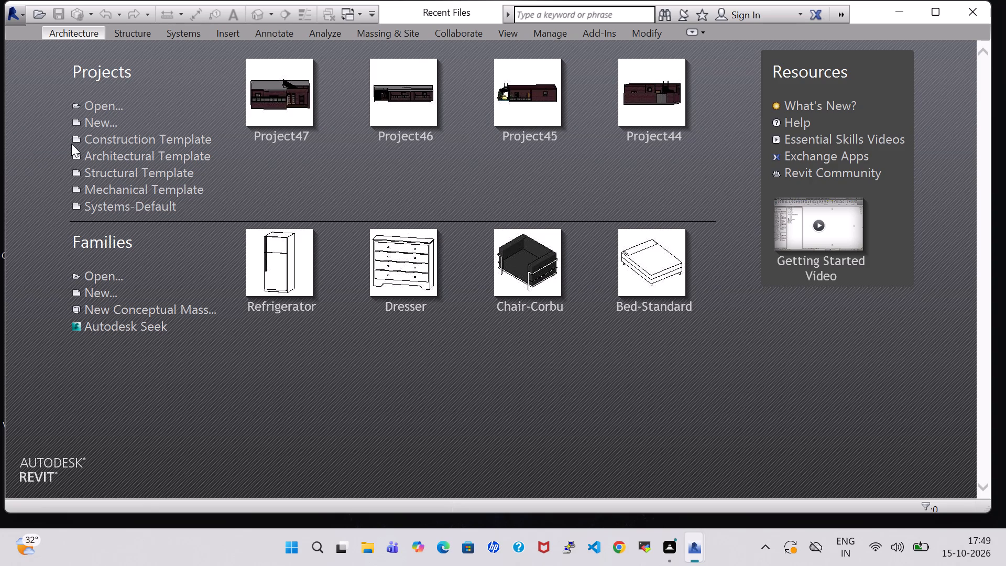
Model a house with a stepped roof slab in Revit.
Create a new project from the Architectural Template.
left_click(99, 126)
left_click(424, 235)
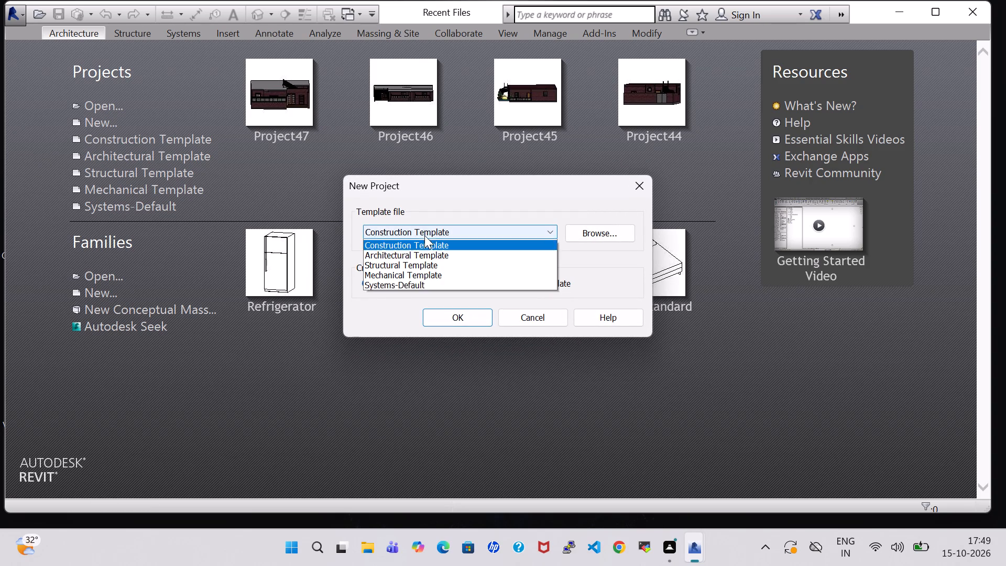
left_click(421, 261)
left_click(458, 312)
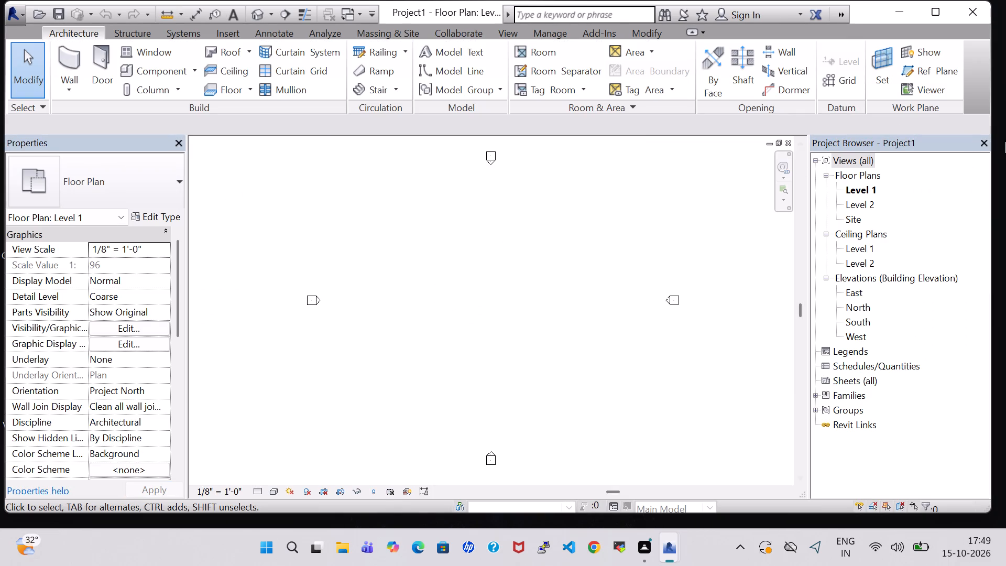
Draw a closed rectangle of Generic - 8" walls on Level 1, 40' wide by 60' long, with a 10' unconnected height.
left_click(72, 60)
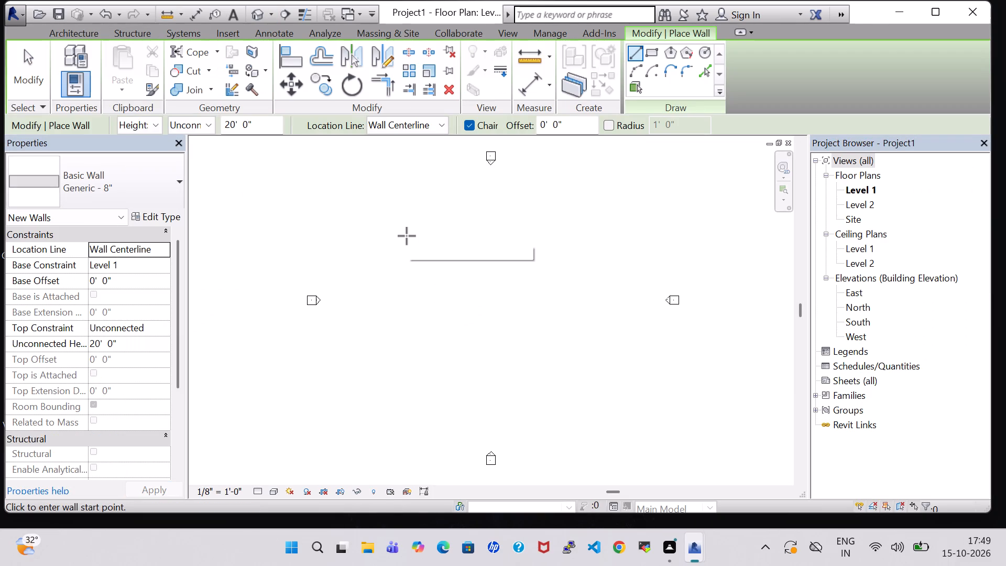
left_click(227, 126)
key("BackSpace")
key("1")
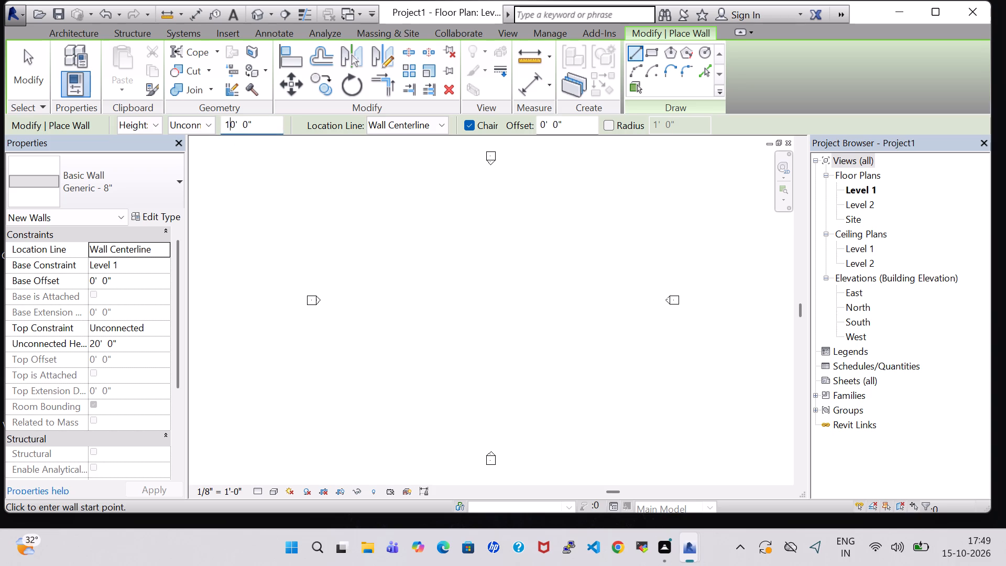
key("Return")
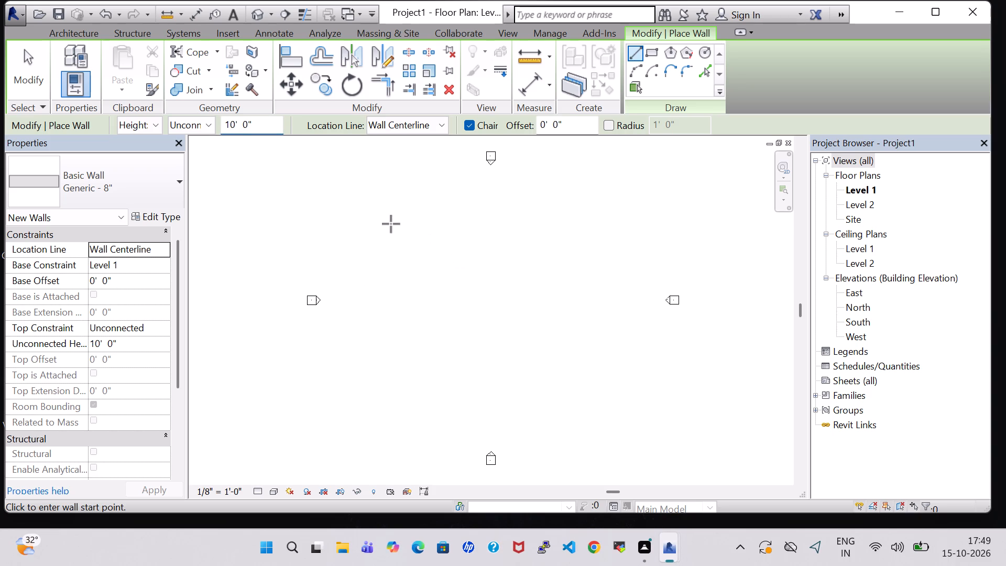
scroll(402, 232, "up", 1)
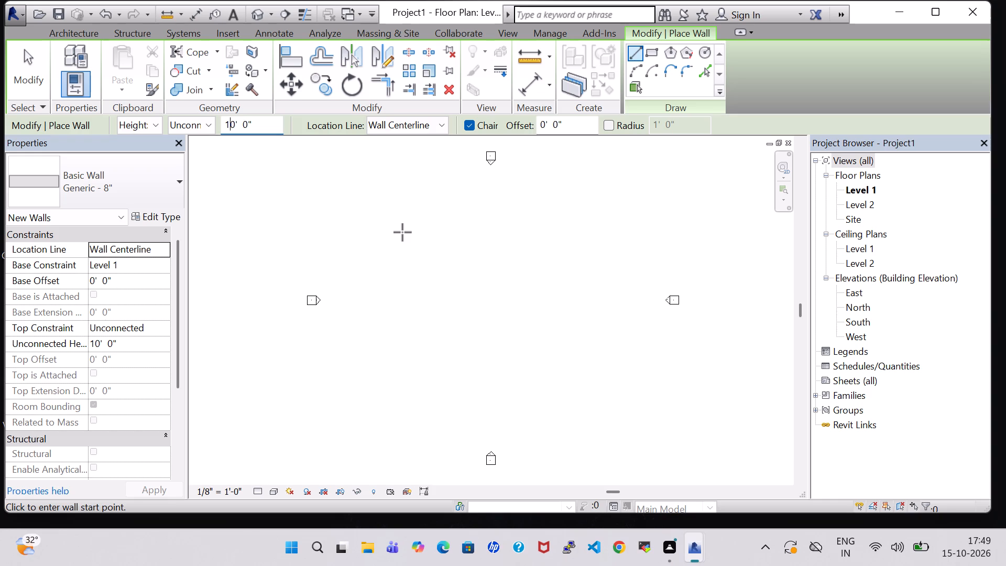
left_click(386, 233)
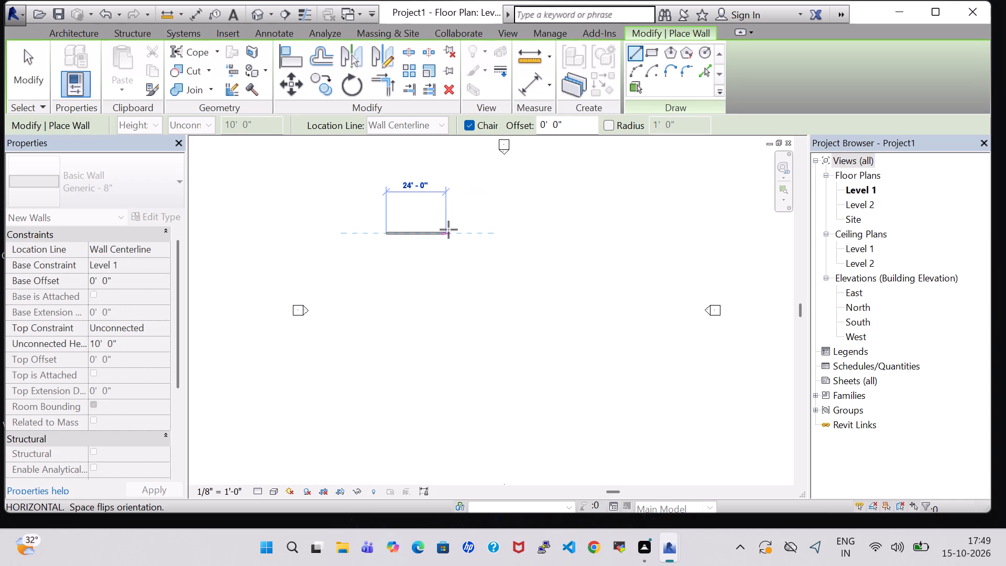
type("40")
key("Return")
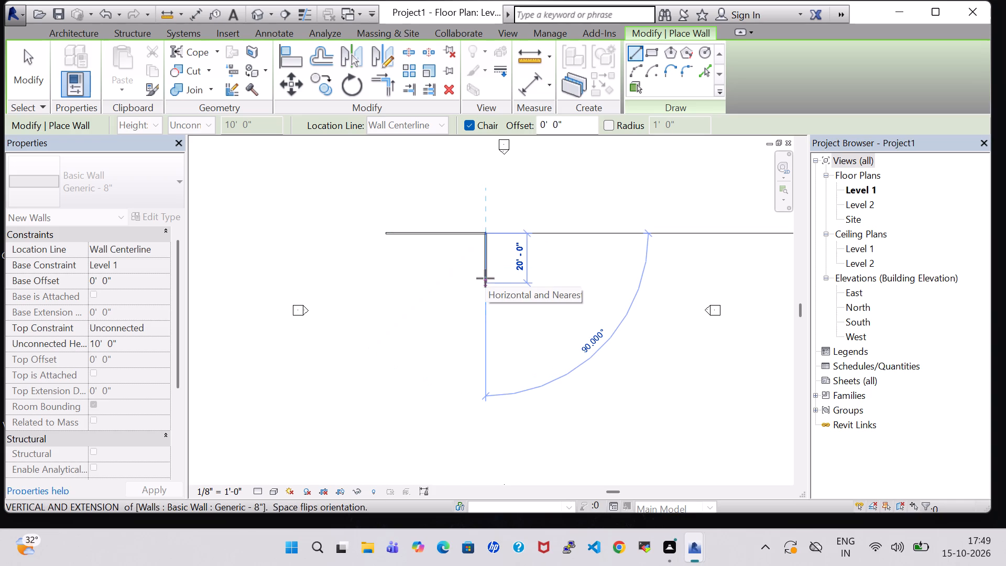
type("60")
key("Return")
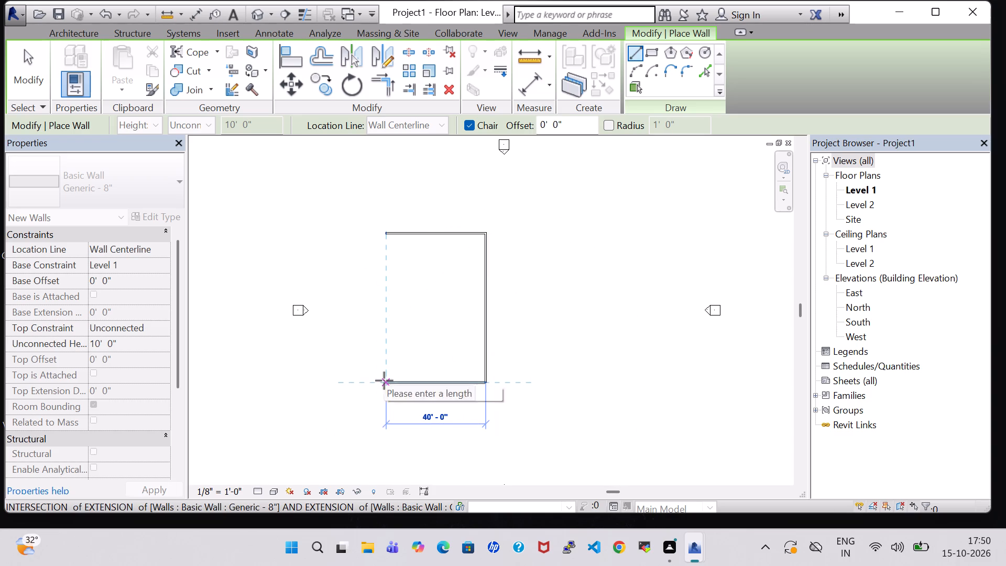
left_click(384, 380)
left_click(385, 234)
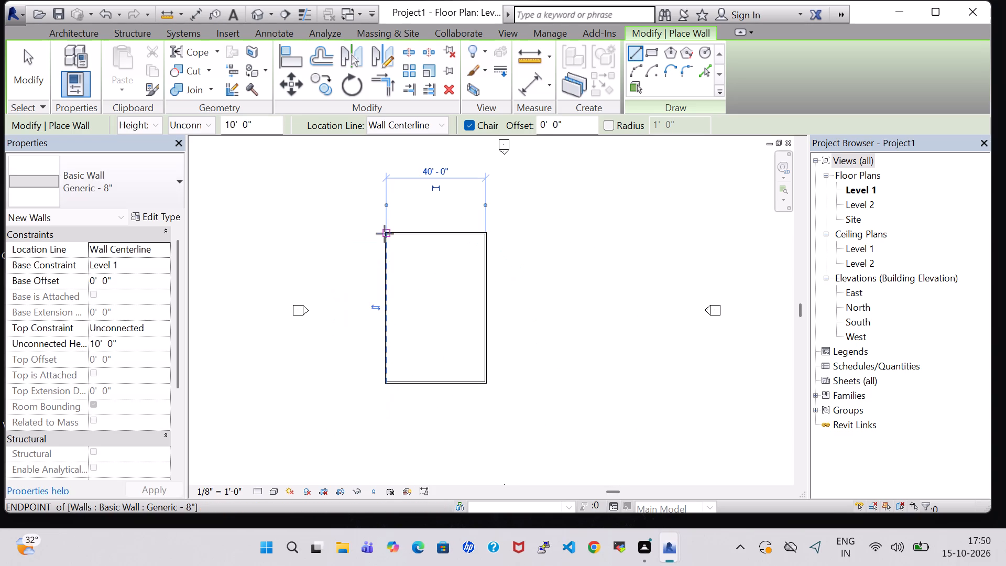
key("Escape")
key("Escape")
Draw the upper inner walls: west from near the northeast corner, about 5'-6" south, and west to the outer west wall.
scroll(486, 286, "up", 2)
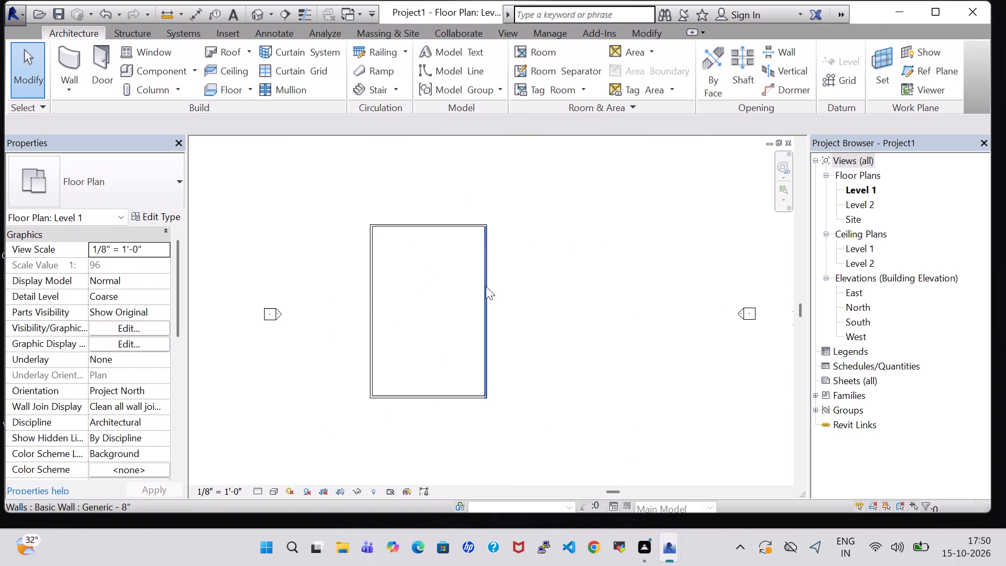
scroll(486, 286, "up", 2)
middle_click_drag(389, 278, 420, 266)
scroll(420, 266, "down", 1)
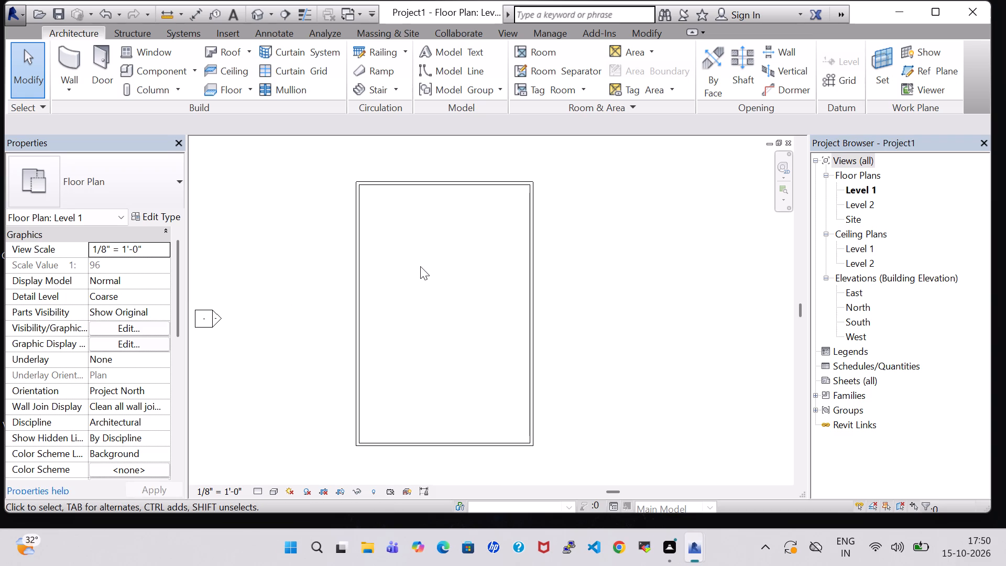
left_click(59, 55)
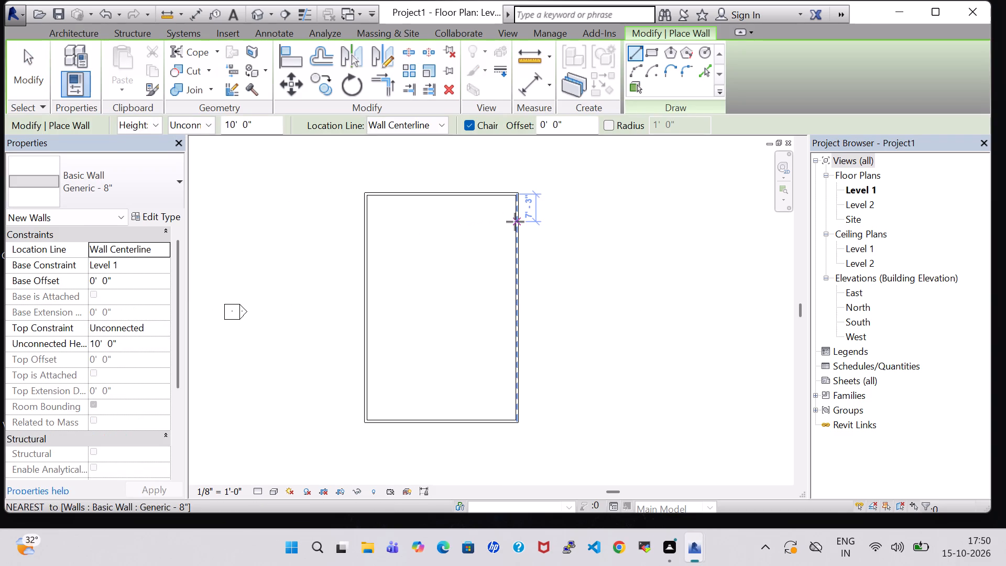
scroll(515, 215, "up", 6)
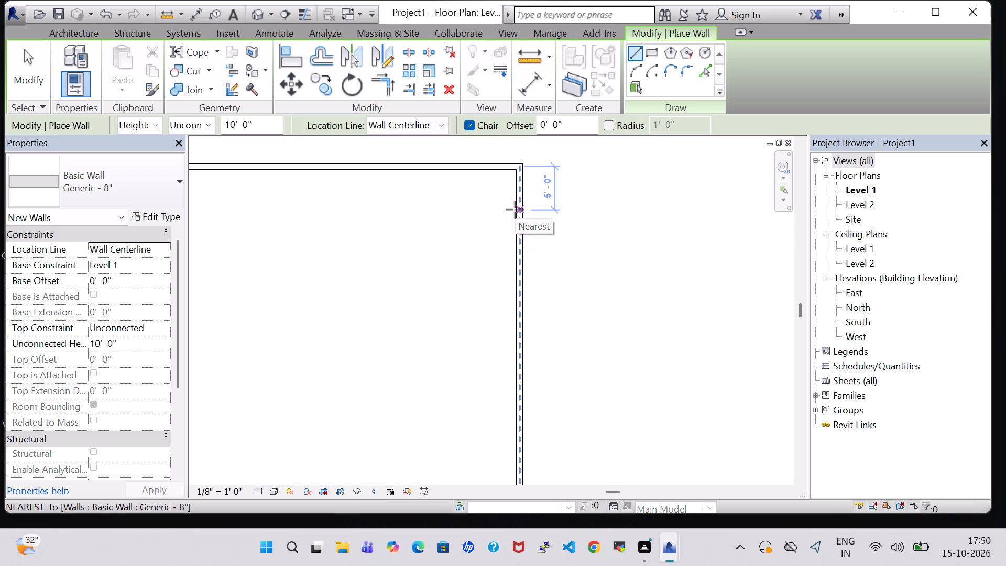
left_click(483, 210)
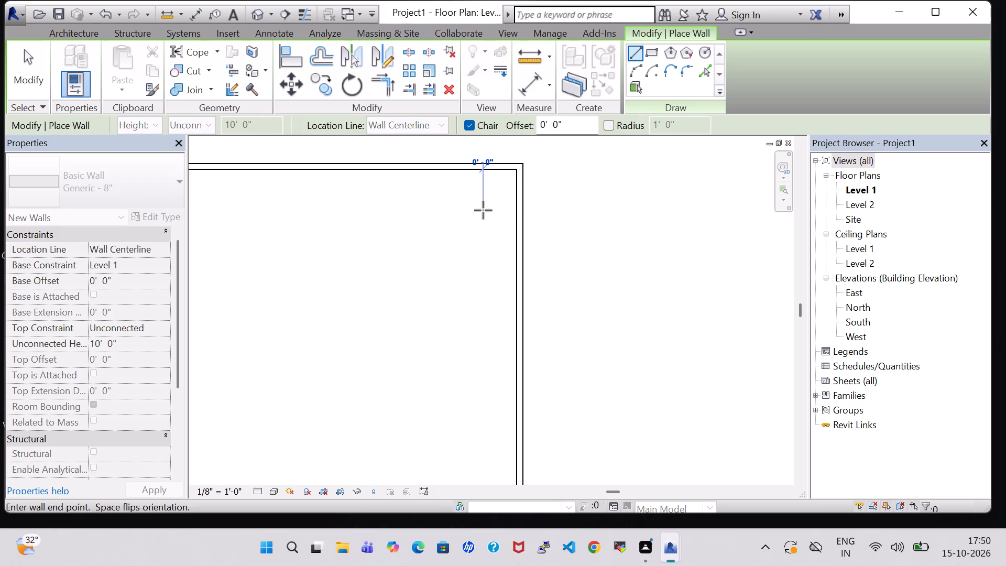
scroll(483, 210, "down", 2)
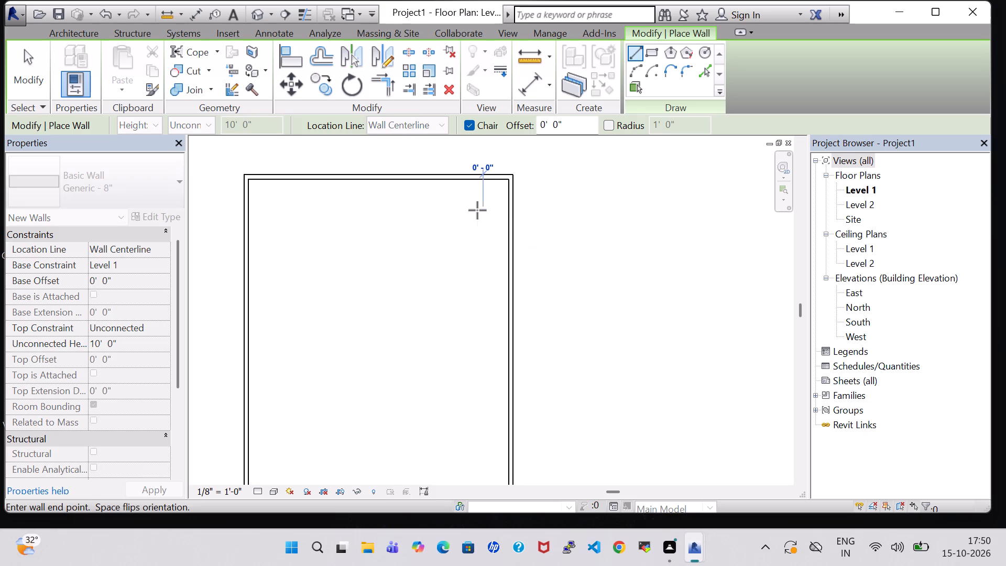
left_click(295, 203)
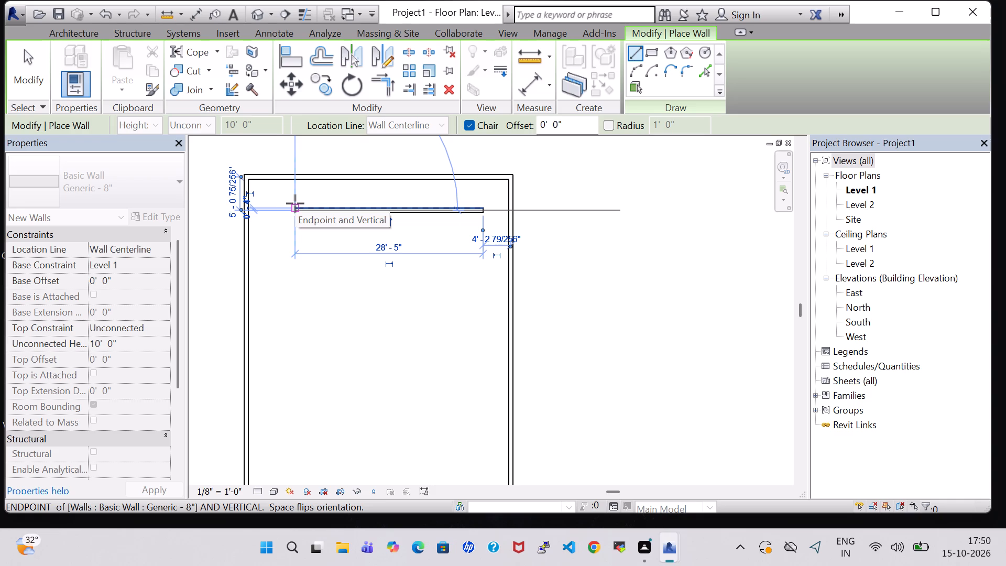
left_click(298, 246)
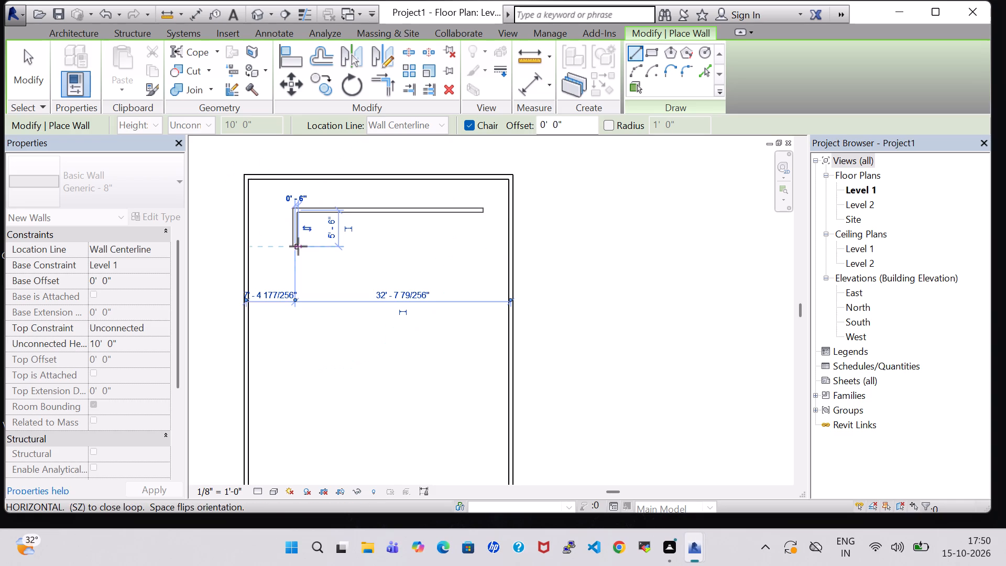
left_click(250, 241)
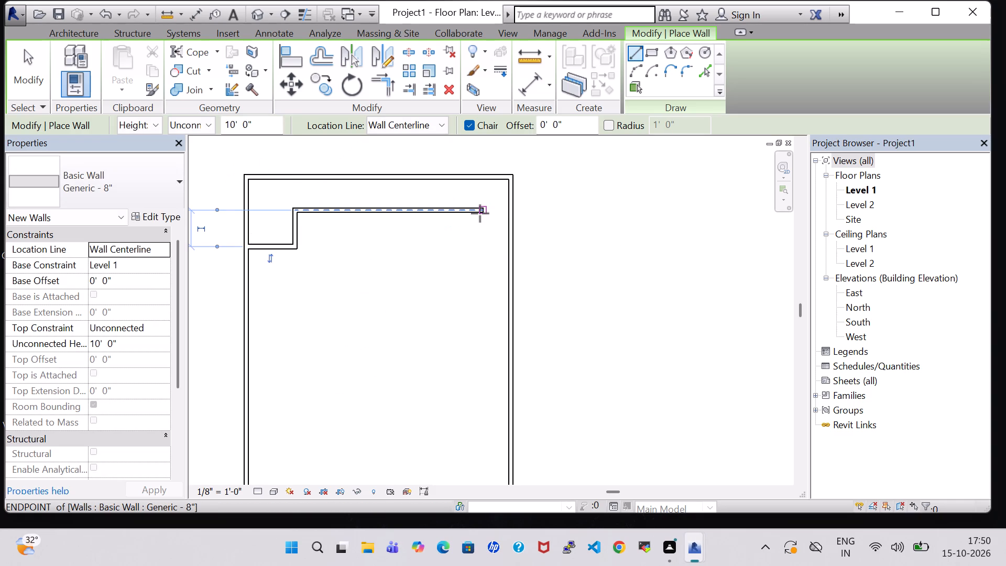
Continue the inner walls south along the east side, stepping about 7'-5" west, 7'-9" south and 20'-9" west, and north and west to the outer wall.
middle_click_drag(480, 213, 475, 161)
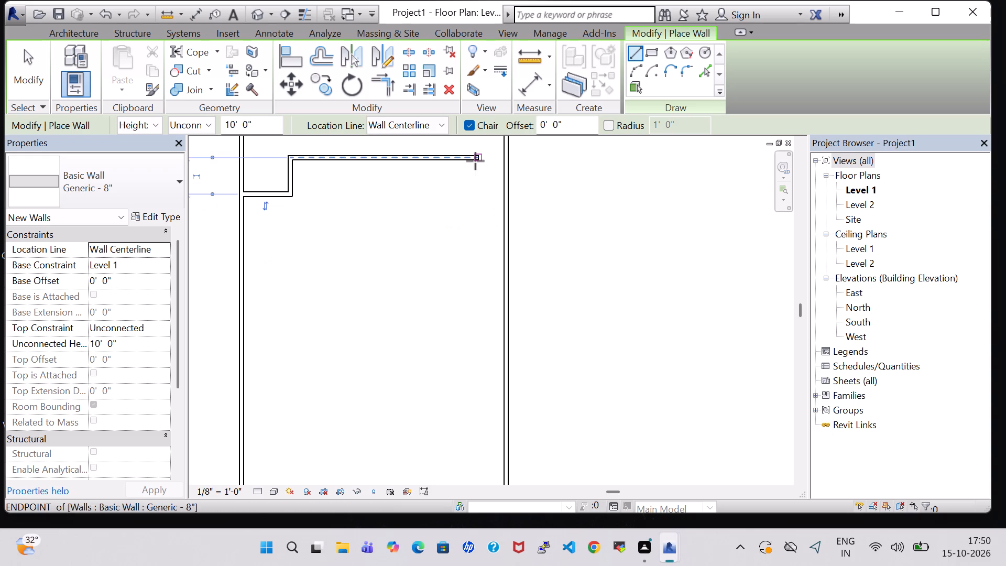
left_click(475, 161)
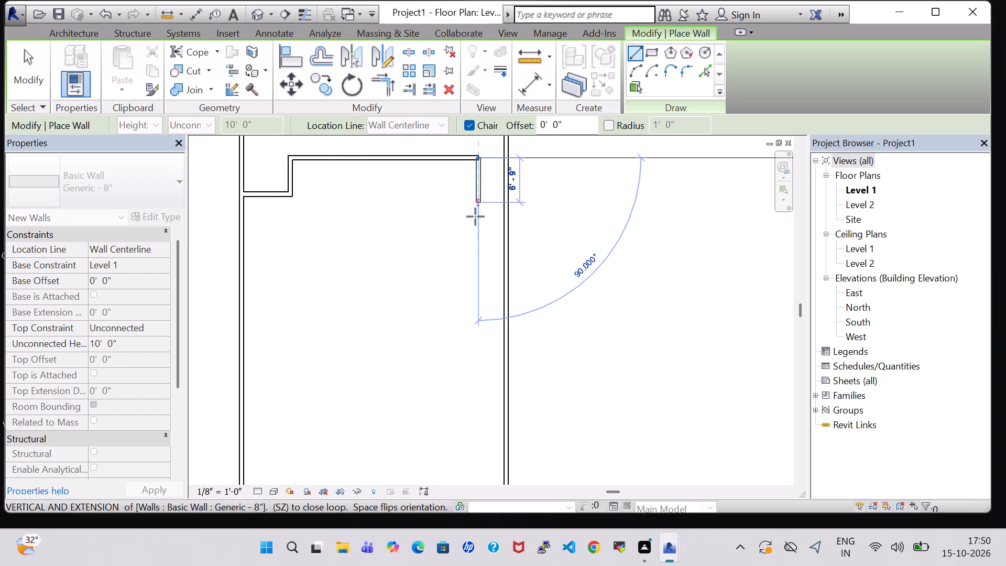
middle_click_drag(485, 411, 479, 314)
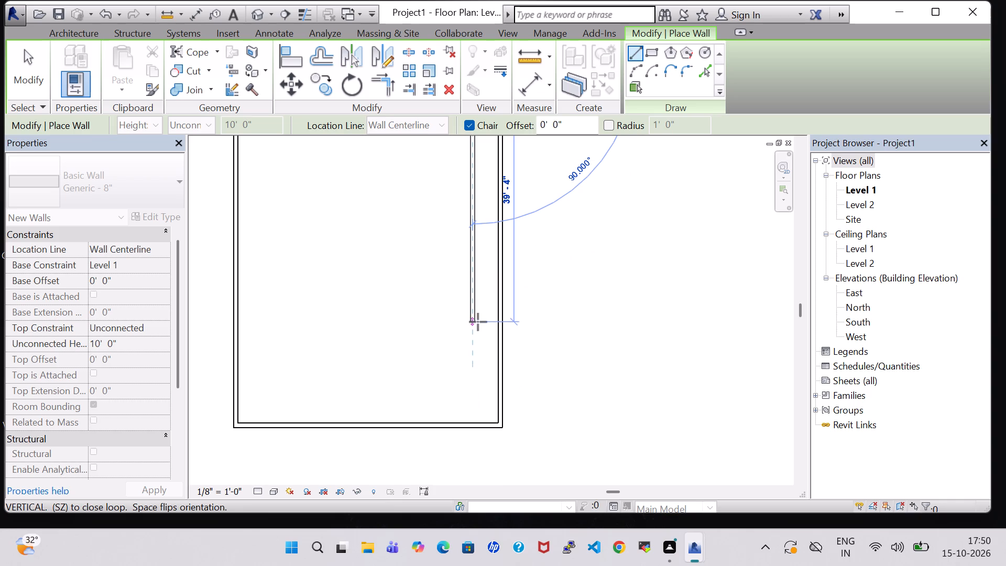
left_click(477, 344)
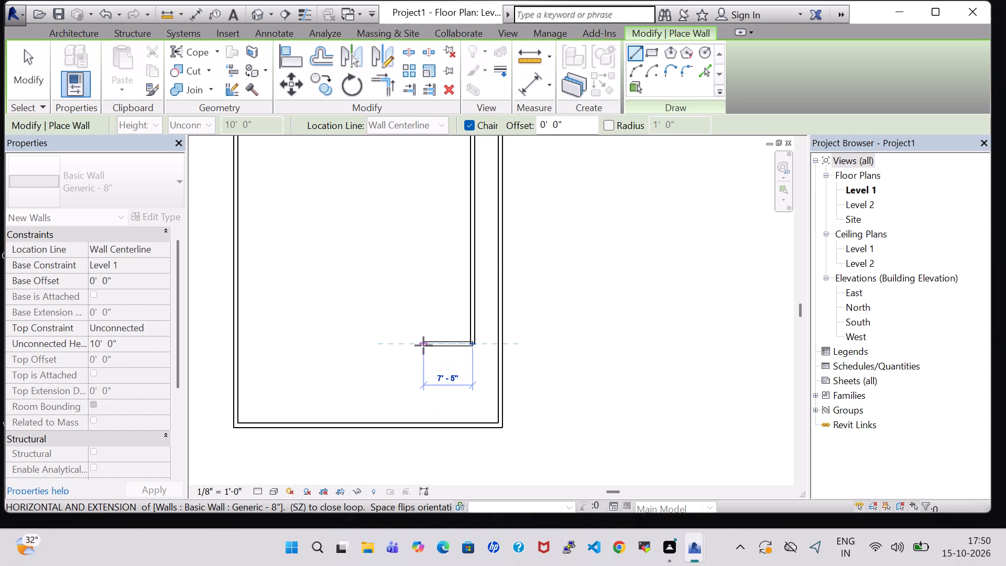
left_click(423, 345)
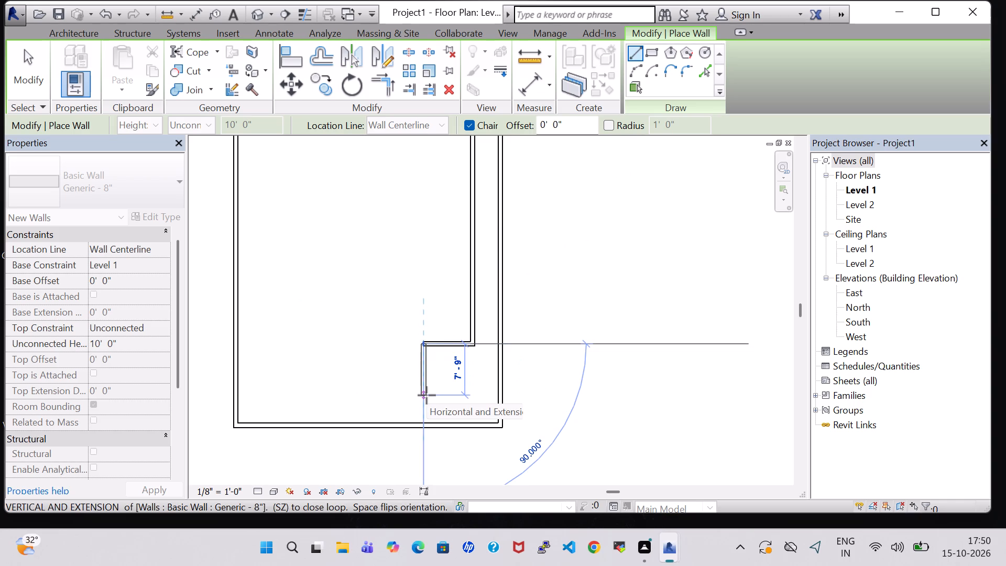
left_click(427, 395)
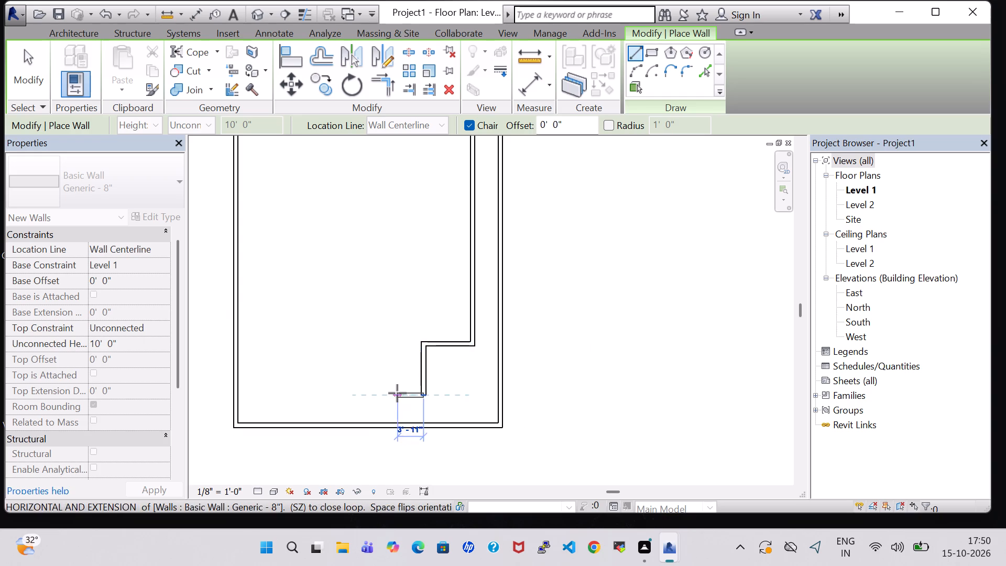
left_click(286, 393)
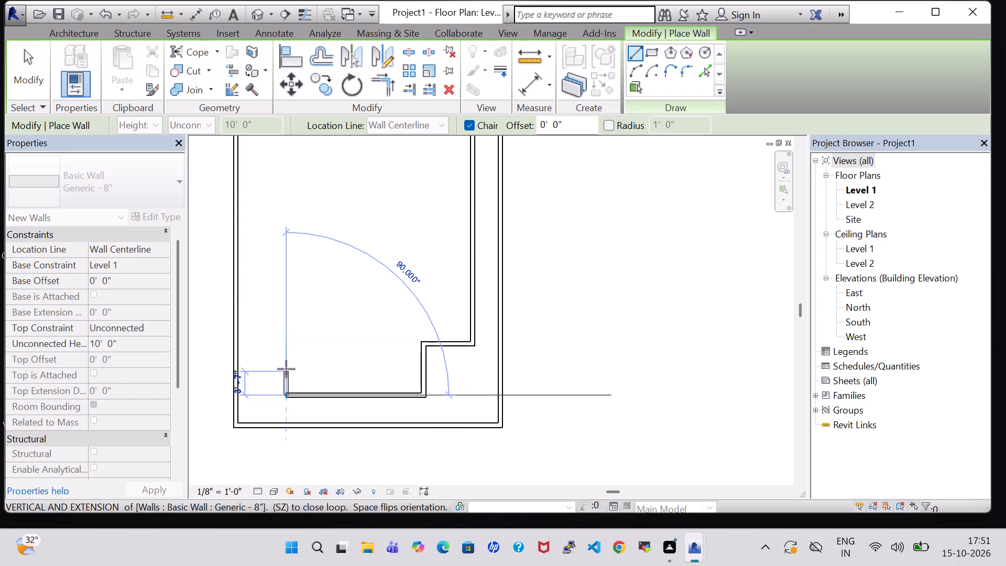
left_click(285, 357)
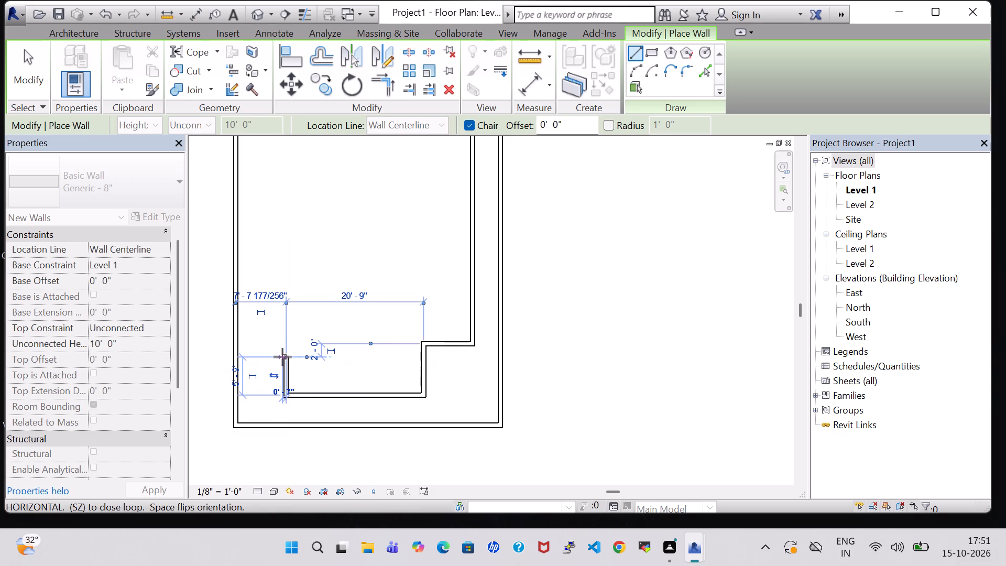
left_click(241, 357)
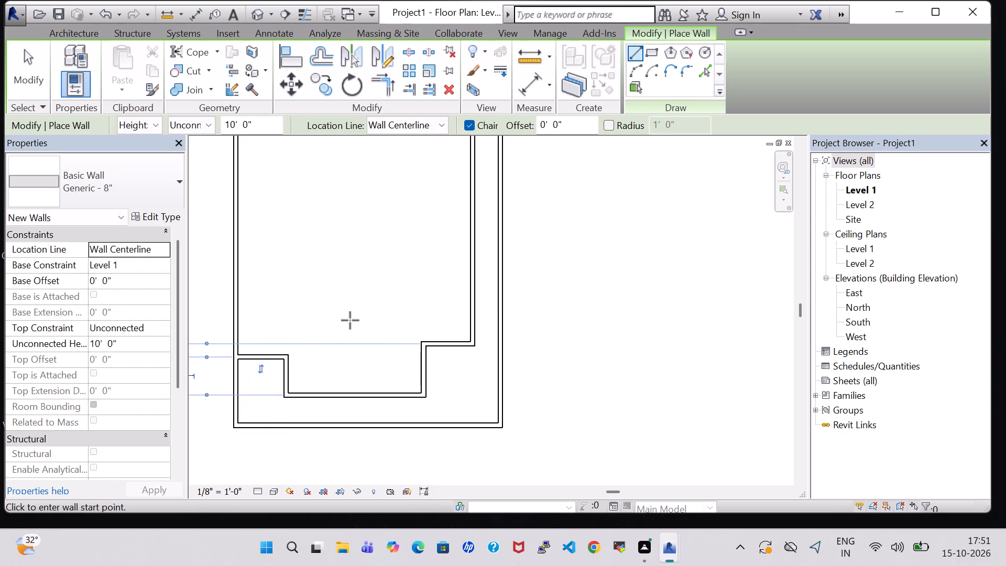
scroll(350, 320, "down", 1)
key("Escape")
key("Escape")
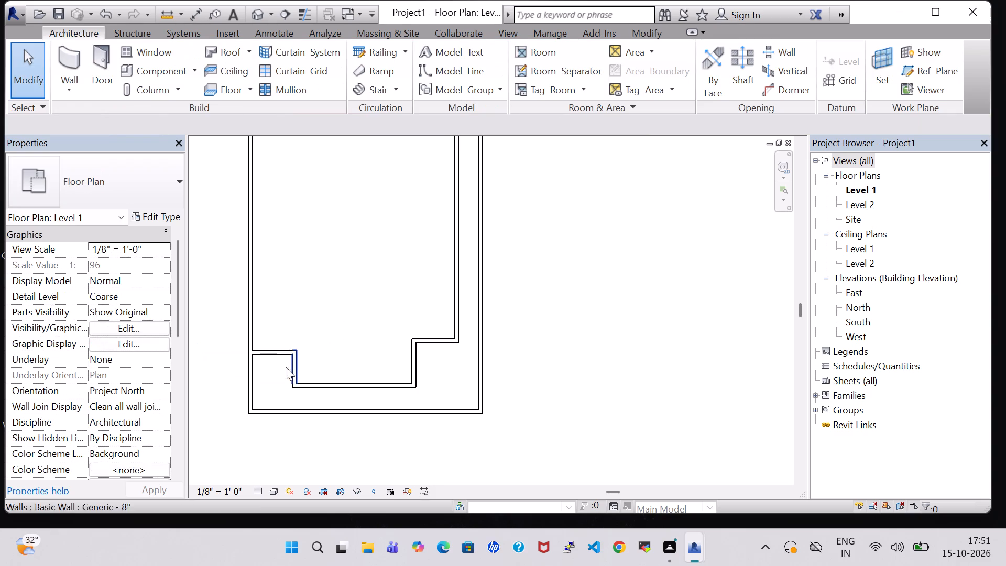
Nudge the short vertical wall of the southwest jog west to about 5'-3" from the outer west wall.
left_click(288, 371)
key("Left")
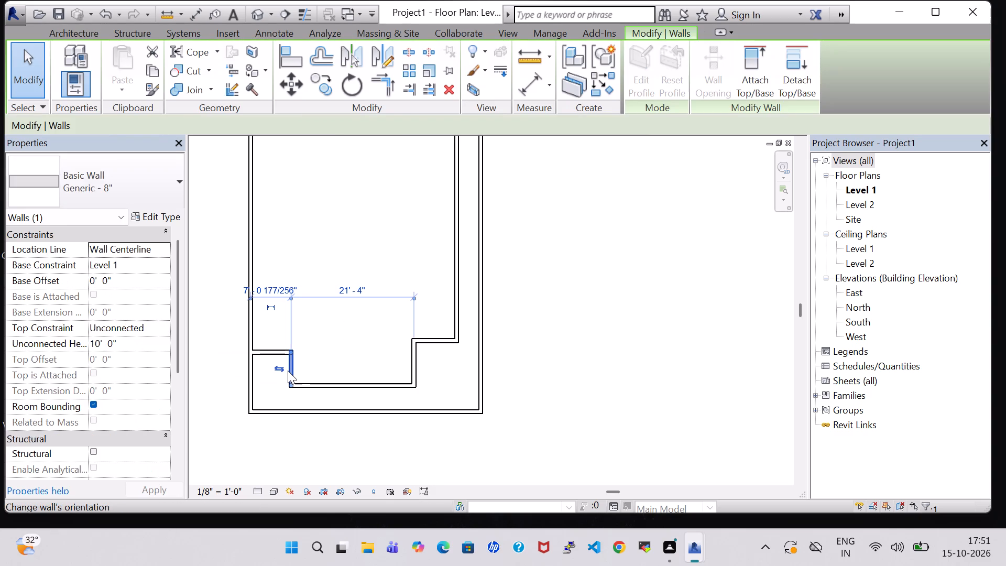
key("Left")
key("Left")
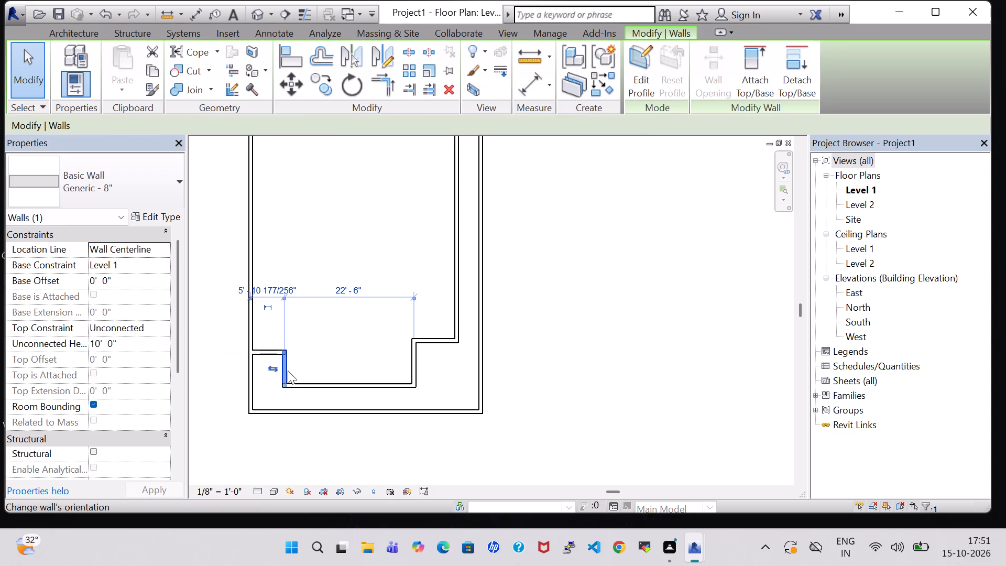
key("Left")
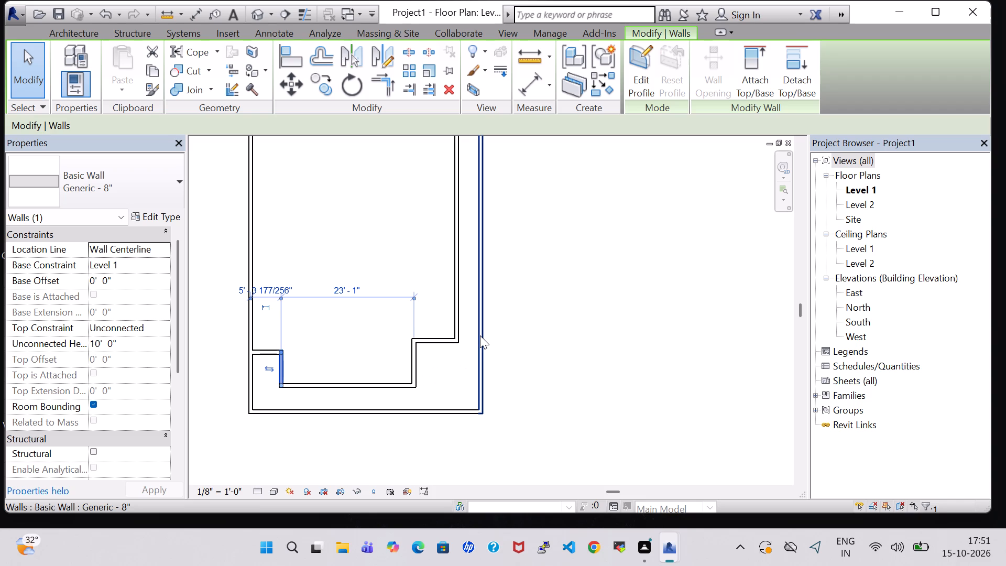
left_click(518, 345)
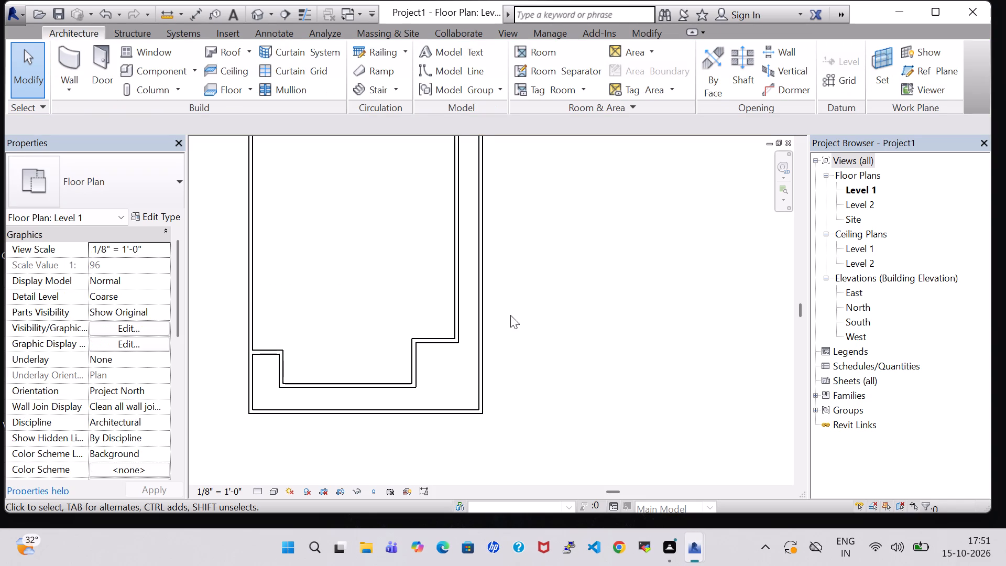
Draw walls from the northwest jog's inner corner about 5'-3" east and north to the upper inner wall, enclosing a small room.
middle_click_drag(509, 315, 519, 384)
scroll(509, 315, "up", 1)
scroll(524, 376, "down", 3)
middle_click_drag(449, 258, 478, 292)
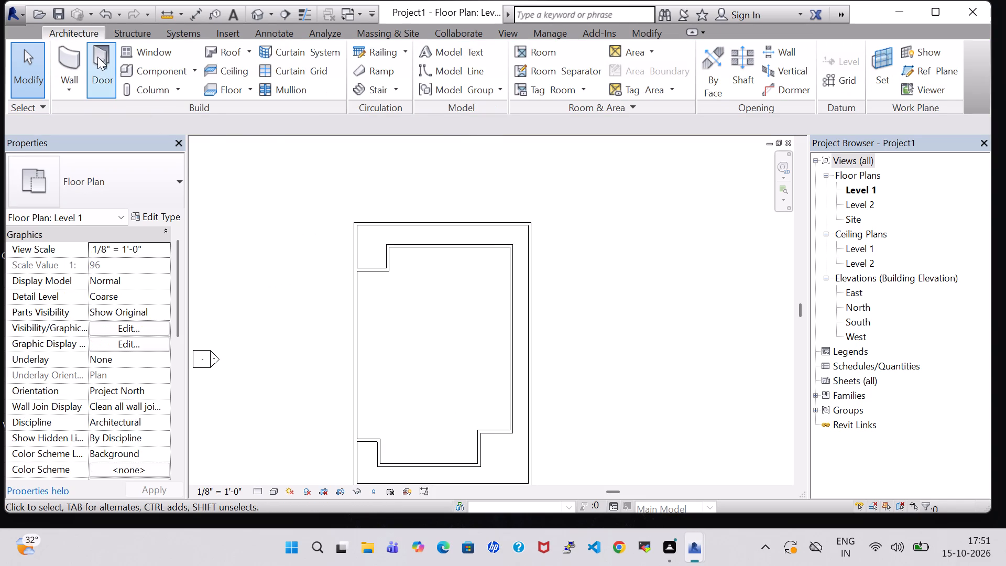
left_click(69, 58)
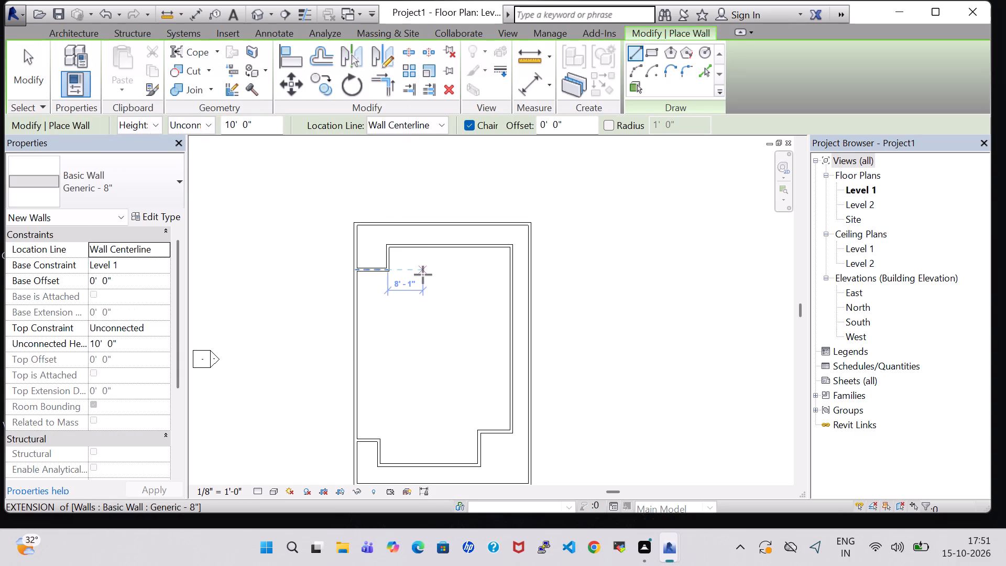
left_click(388, 270)
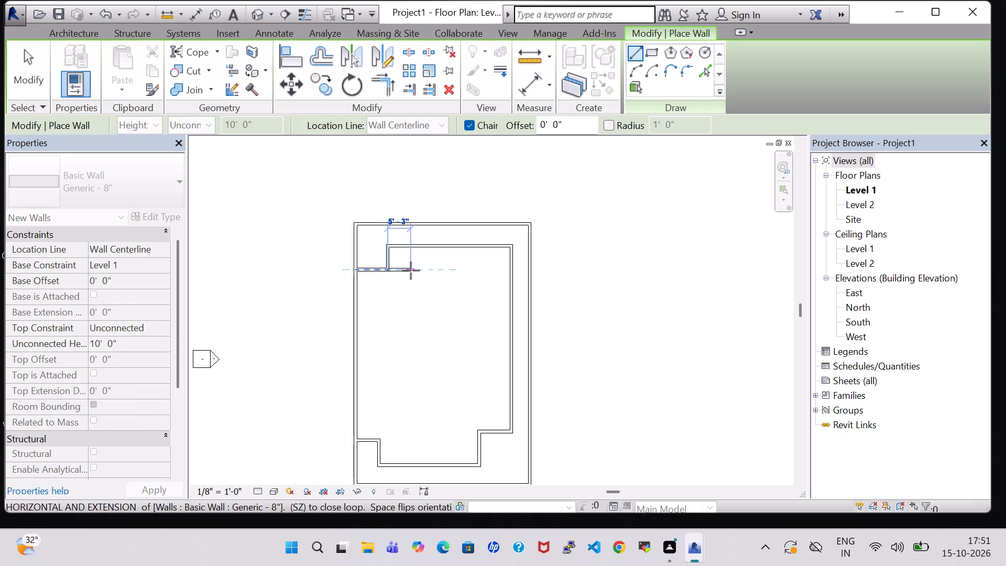
left_click(411, 270)
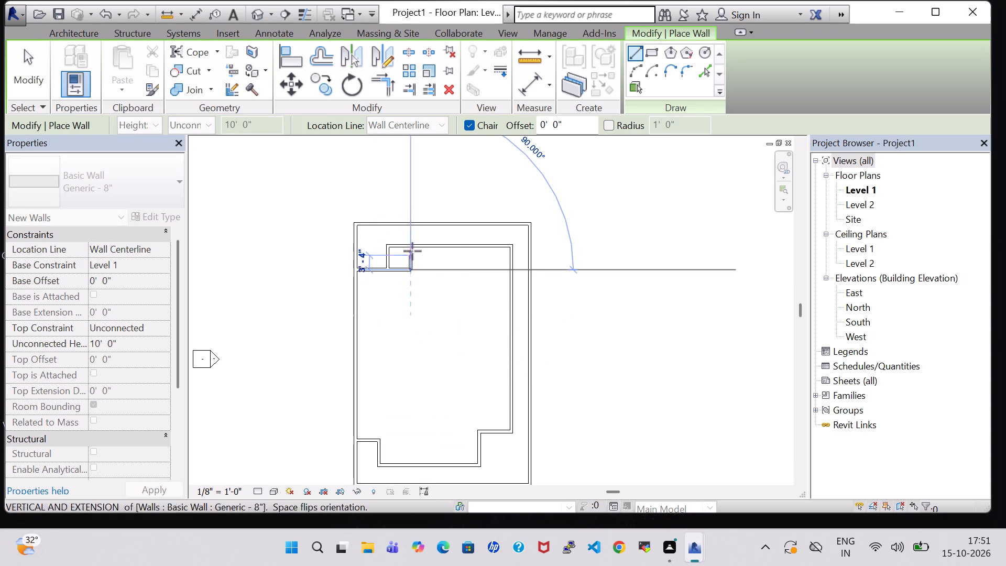
left_click(410, 246)
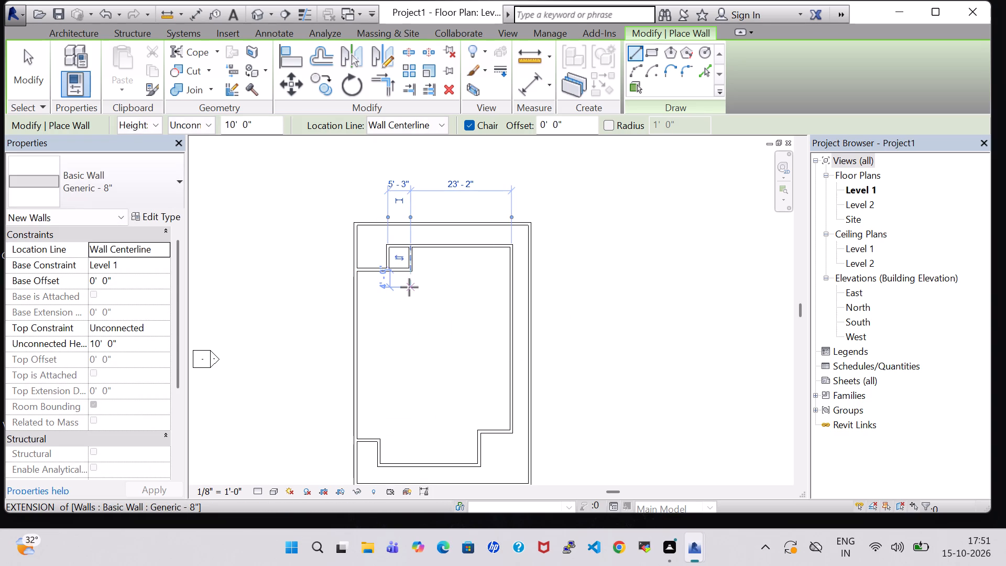
key("Escape")
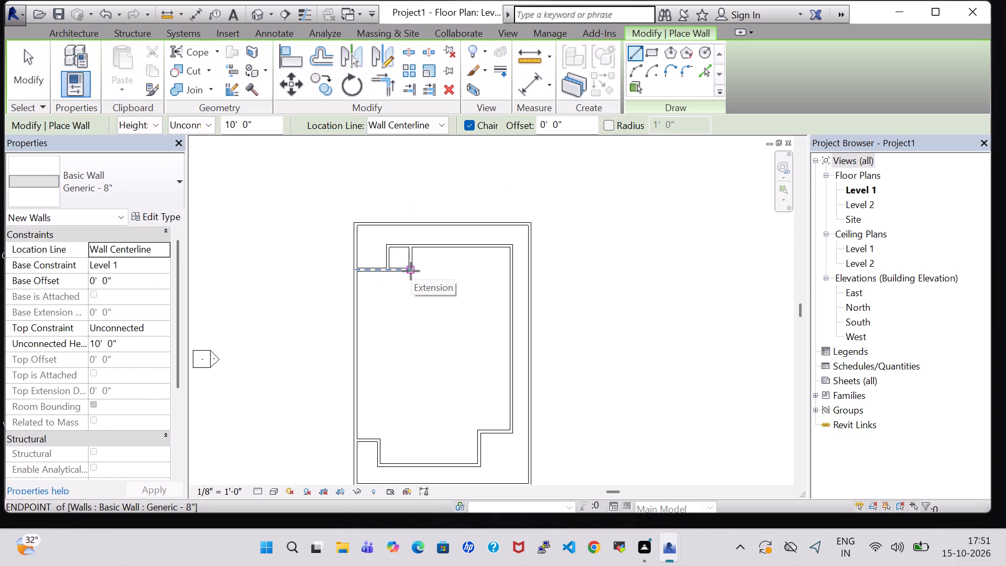
key("Escape")
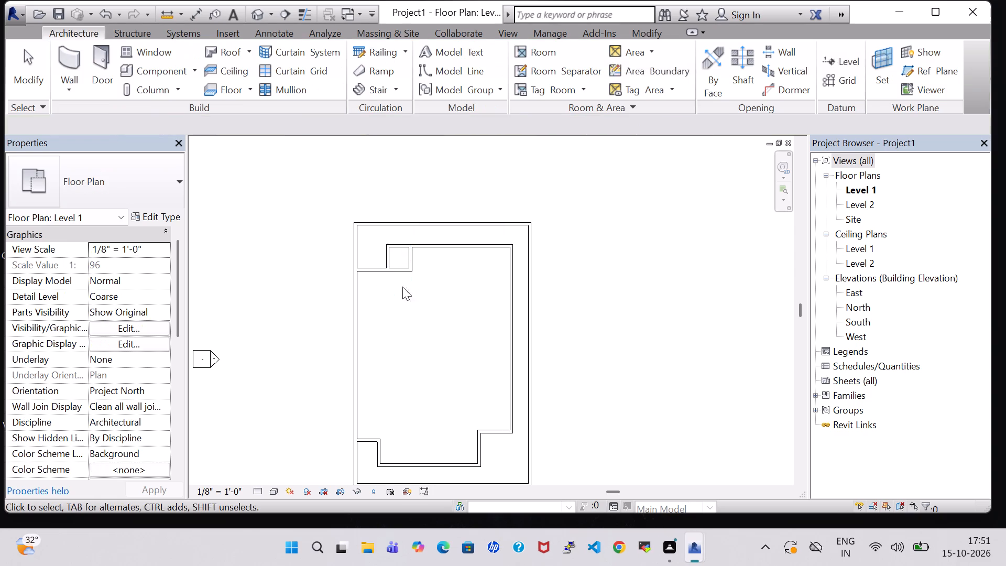
Nudge the small north room's east wall east to 6'-9" from the jog's short vertical wall.
scroll(396, 275, "up", 3)
left_click(415, 262)
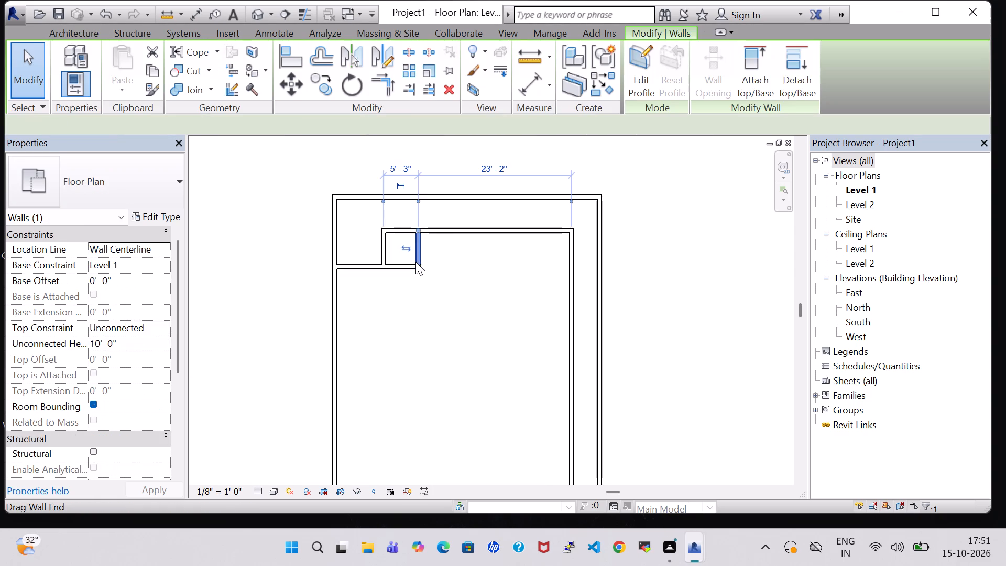
key("Right")
key("Right")
key("Right")
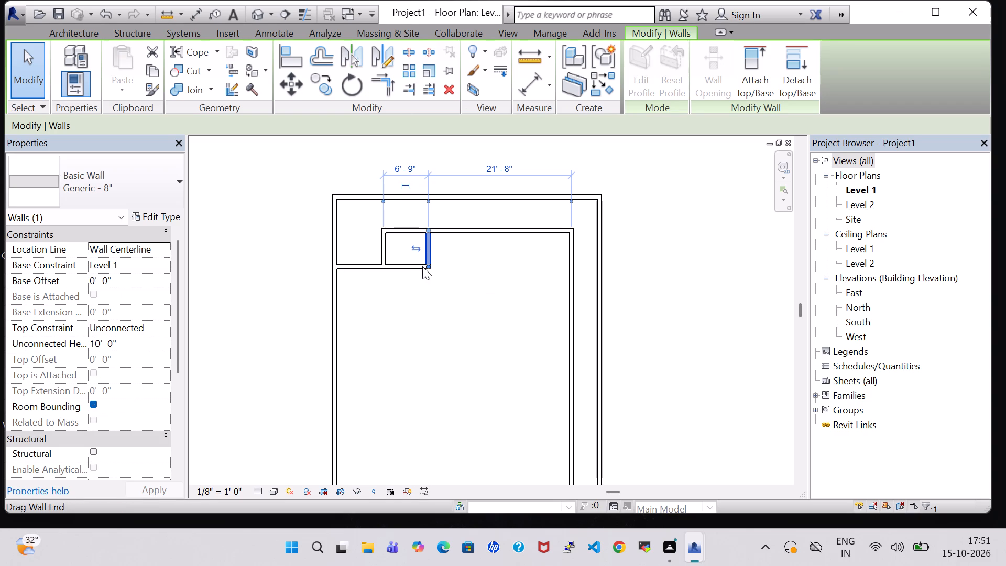
Stretch the south end of the small north room's east wall to make a partition about 29'-6" long.
left_click(428, 267)
left_click_drag(428, 267, 426, 302)
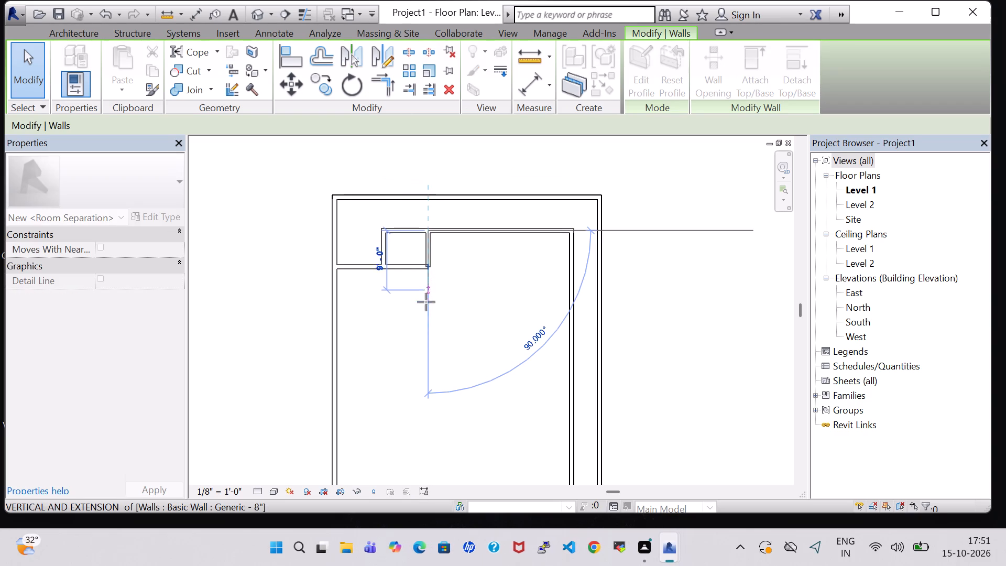
left_click_drag(426, 302, 426, 345)
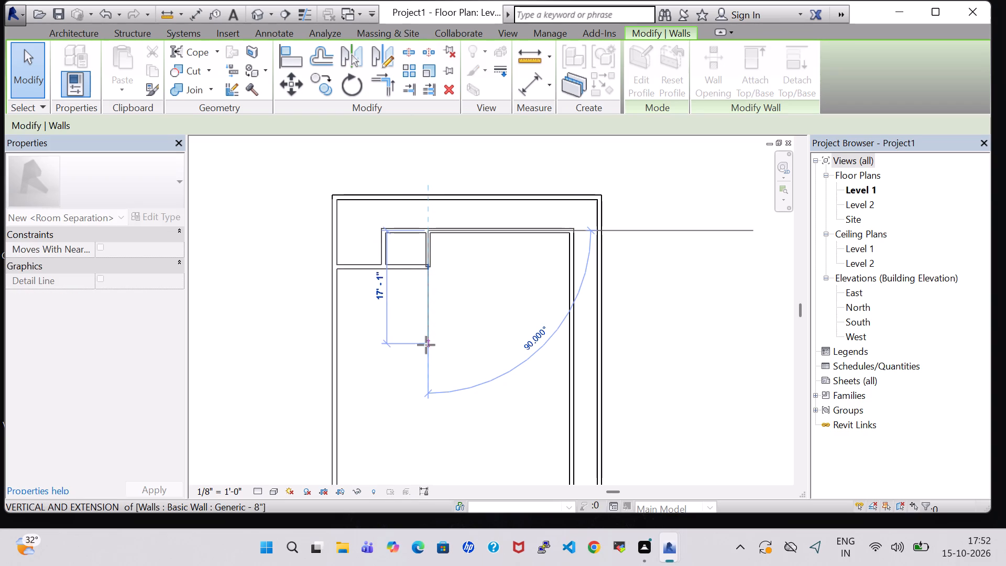
left_click_drag(426, 345, 430, 400)
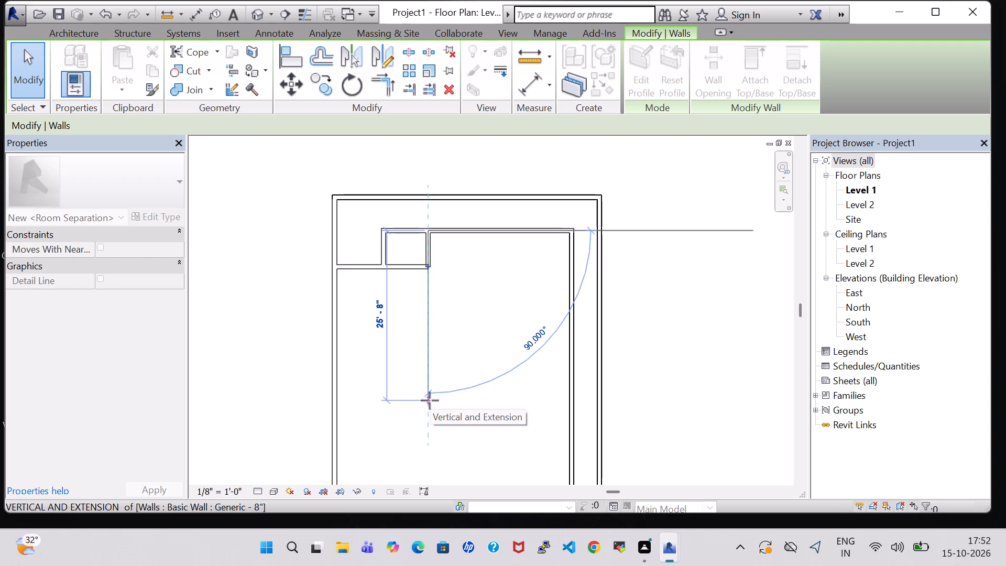
left_click_drag(430, 400, 431, 426)
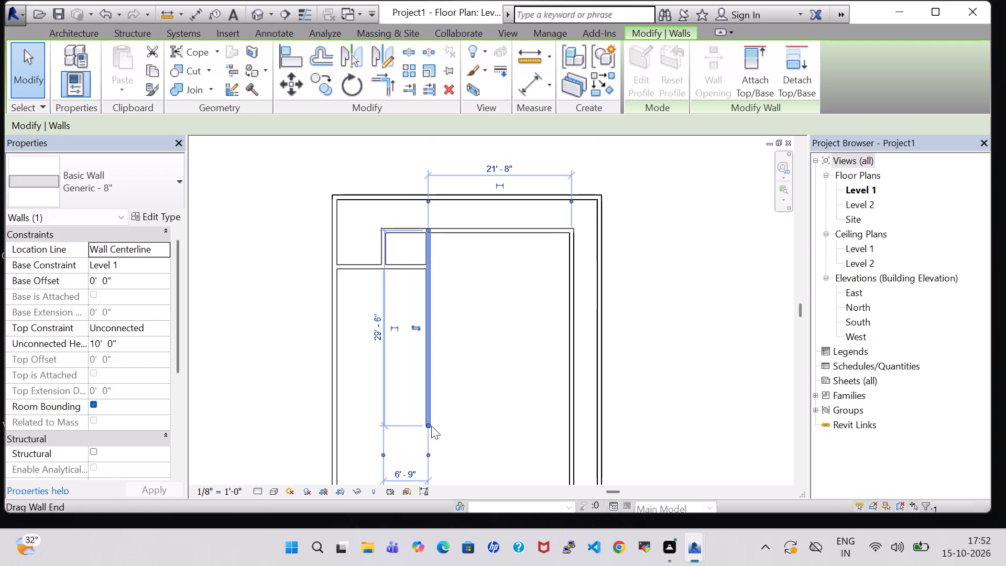
Draw a wall about 8'-10" east from the southwest jog's upper corner, ending in line with the long partition.
scroll(431, 426, "up", 1)
middle_click_drag(431, 426, 457, 201)
scroll(457, 210, "down", 2)
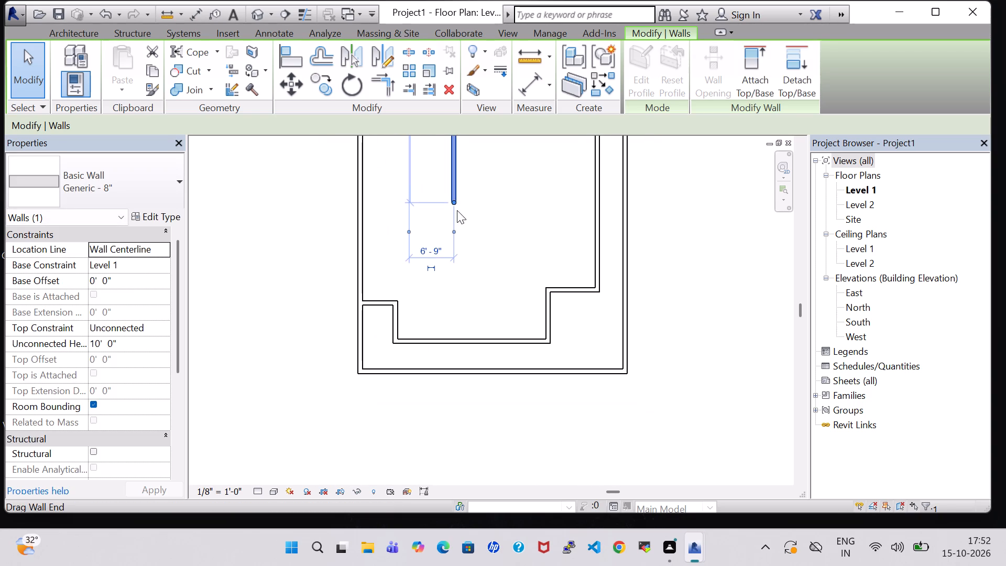
left_click(71, 32)
left_click(67, 57)
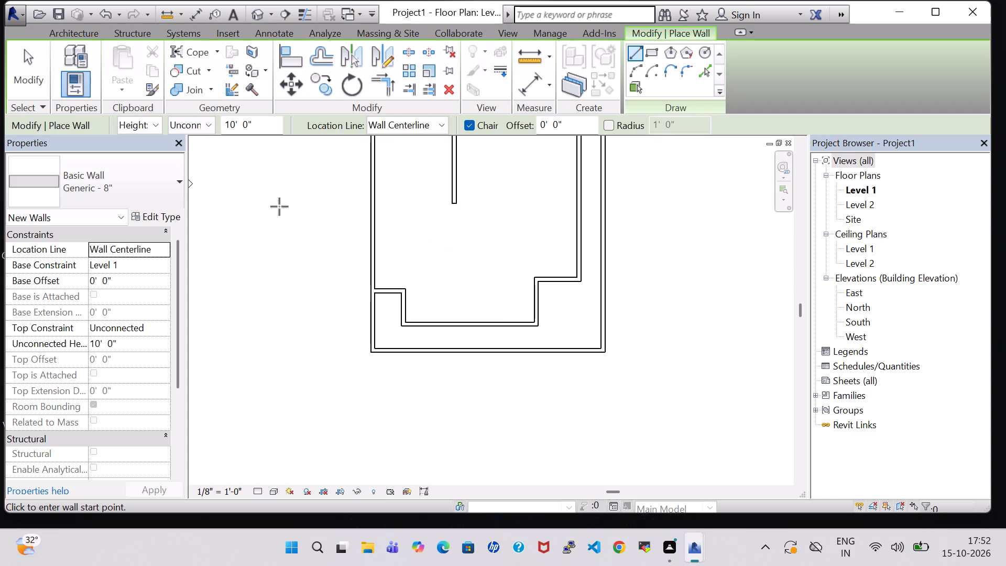
left_click(402, 290)
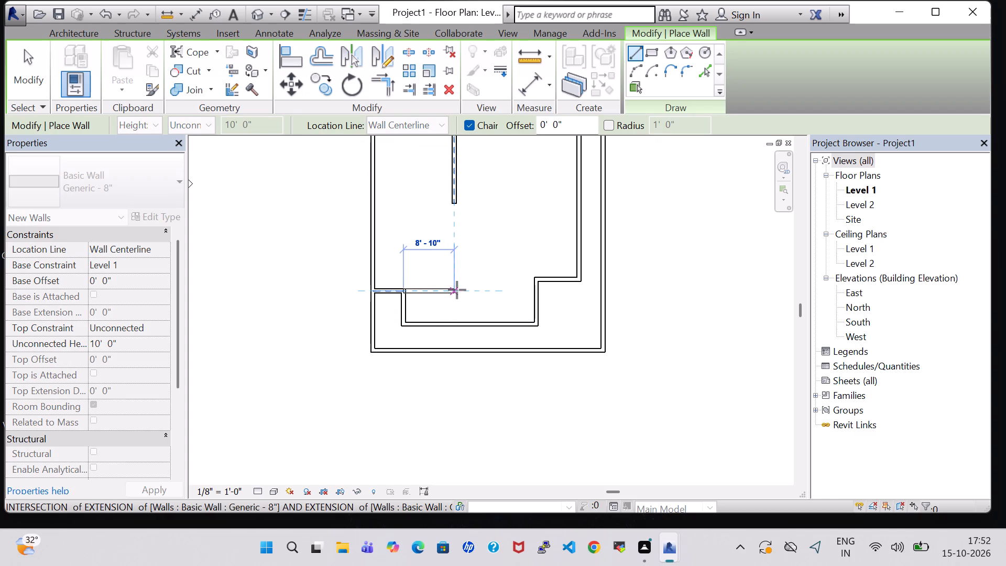
left_click(457, 290)
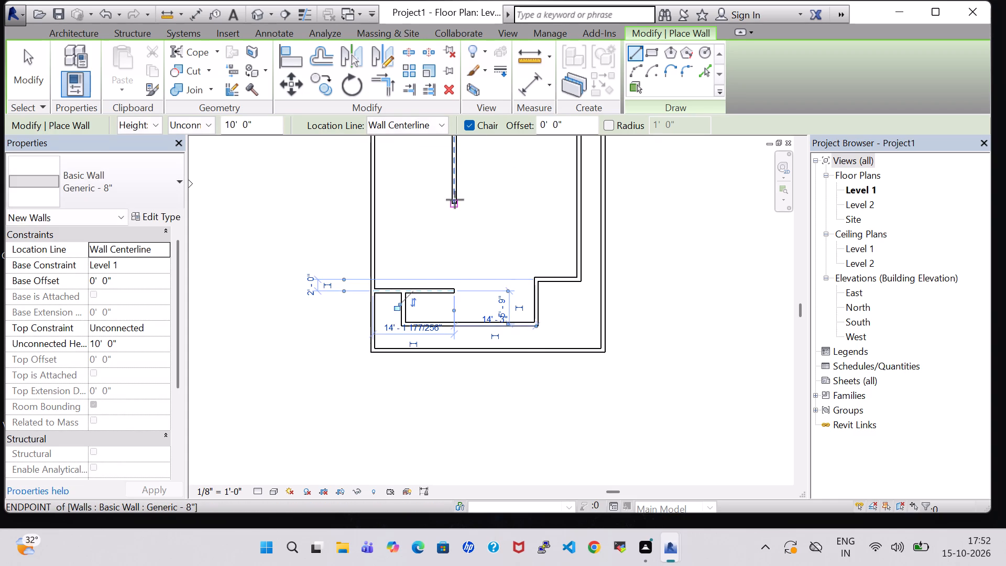
Extend the long partition south with a wall to the new wall's east end and on to the bottom inner wall.
left_click(454, 200)
left_click(457, 291)
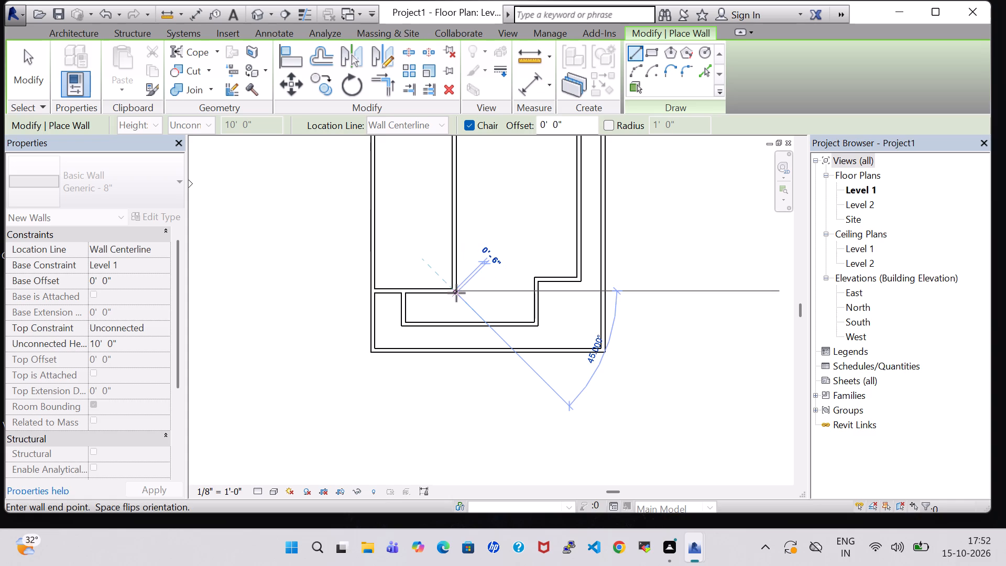
left_click(453, 293)
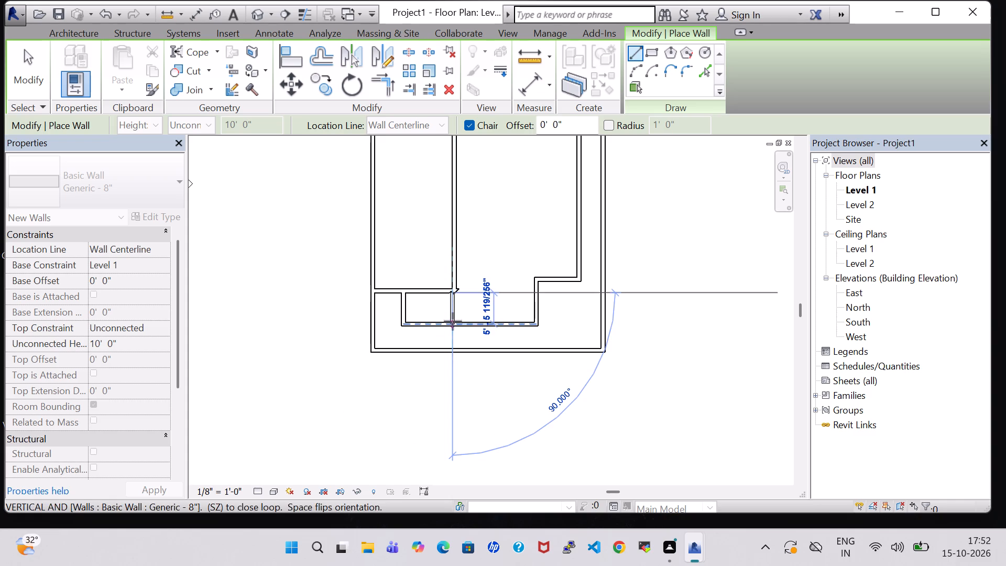
left_click(453, 321)
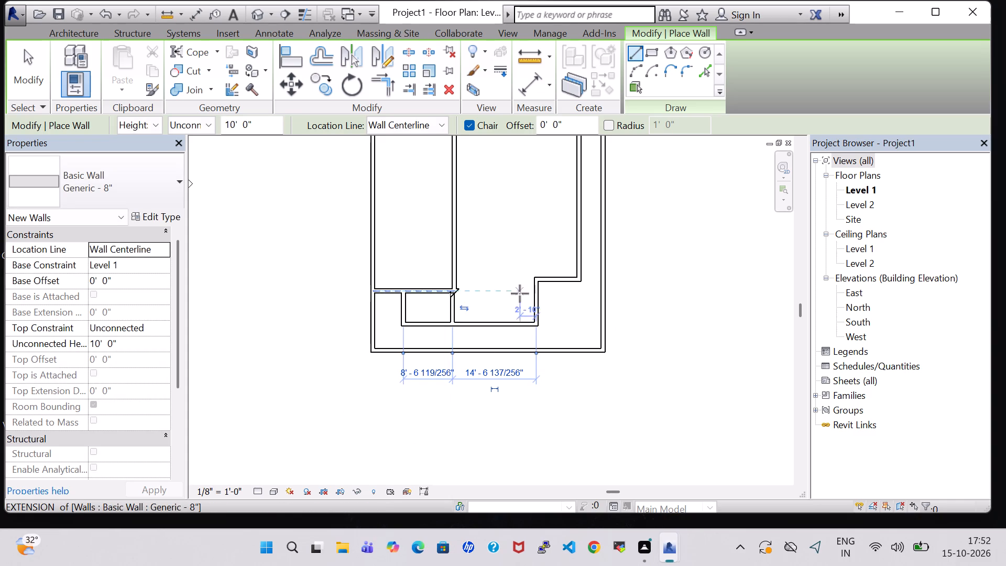
key("Escape")
key("Escape")
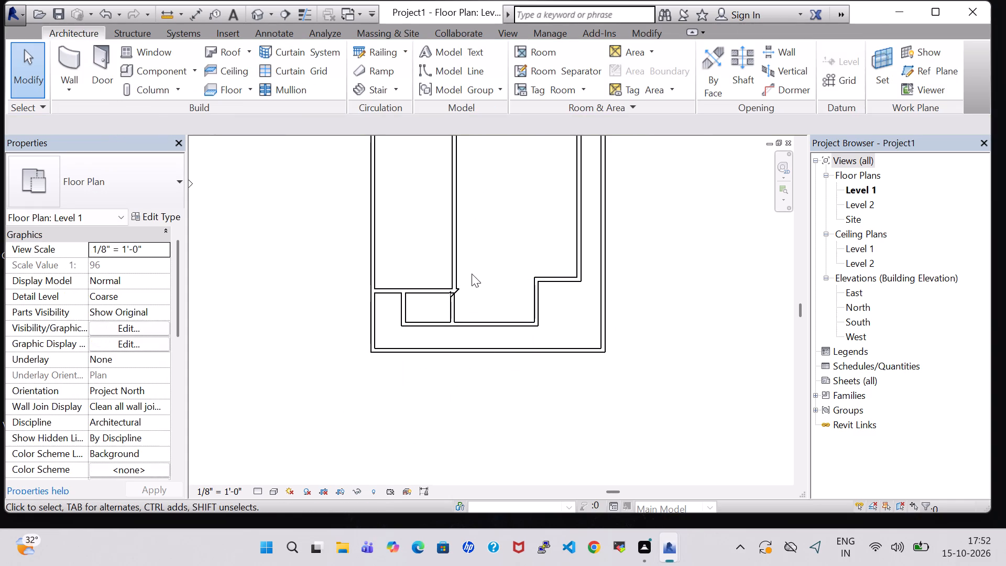
Delete the tiny diagonal wall stub where the long partition meets the southwest room's upper wall.
left_click(462, 287)
key("Delete")
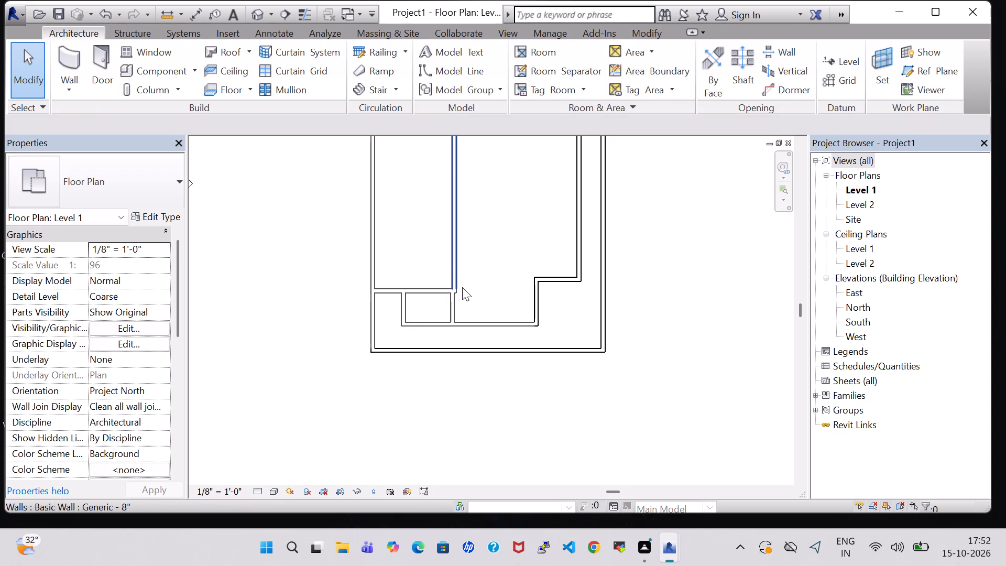
Nudge the long north-south partition slightly east, to about 13'-4" west of the southeast jog's short vertical wall.
left_click(456, 290)
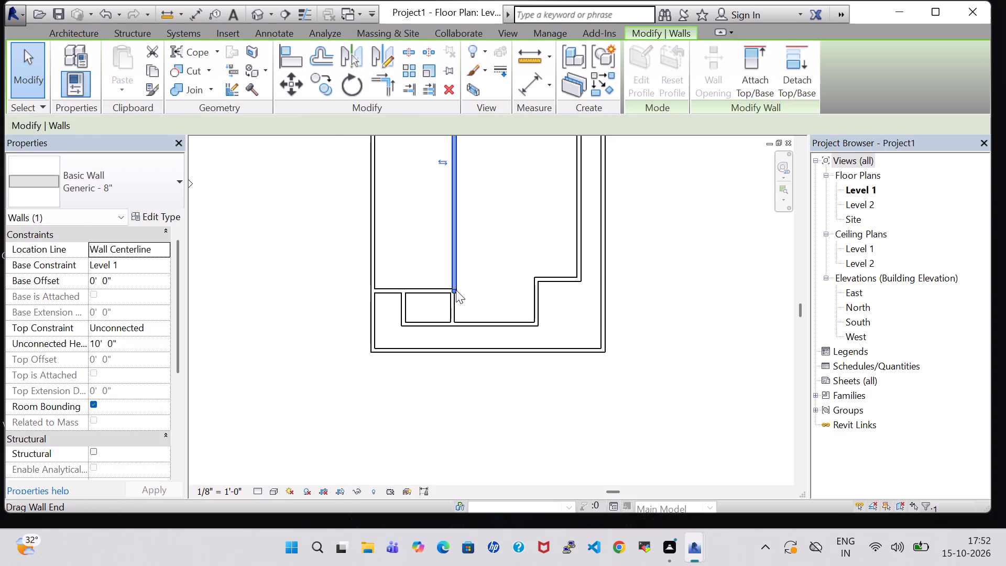
key("Left")
left_click(461, 290)
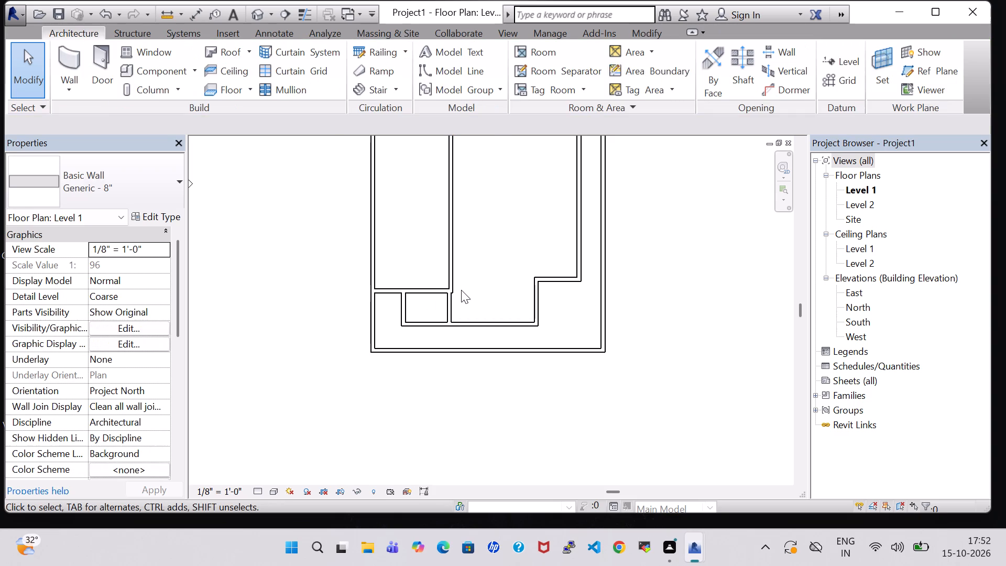
left_click(452, 278)
key("Left")
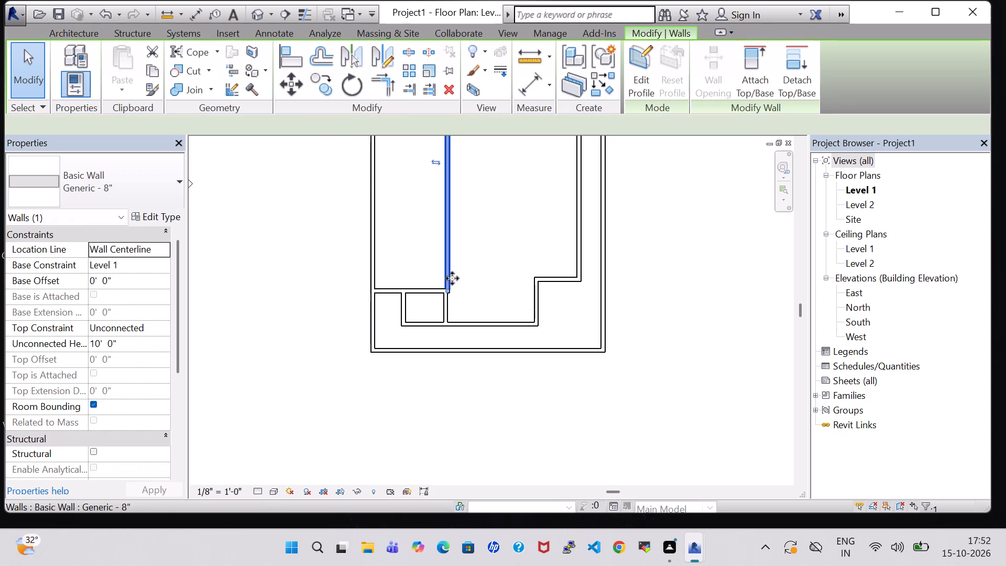
key("Right")
key("Right")
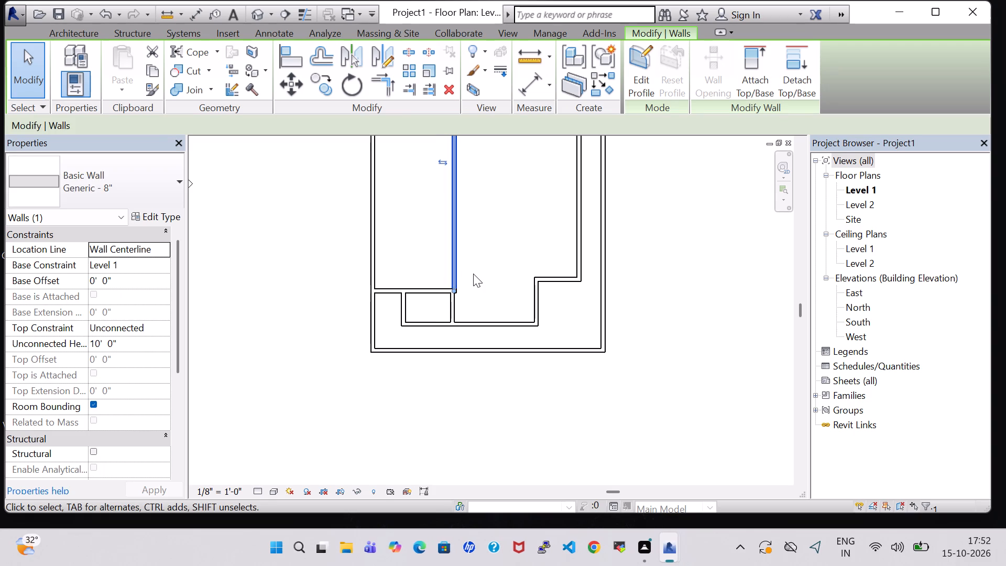
key("Right")
left_click(478, 270)
Draw walls from the southeast jog's inner corner about 16'-9" north and 13'-4" west to the long partition.
middle_click_drag(489, 199, 476, 250)
scroll(489, 199, "up", 1)
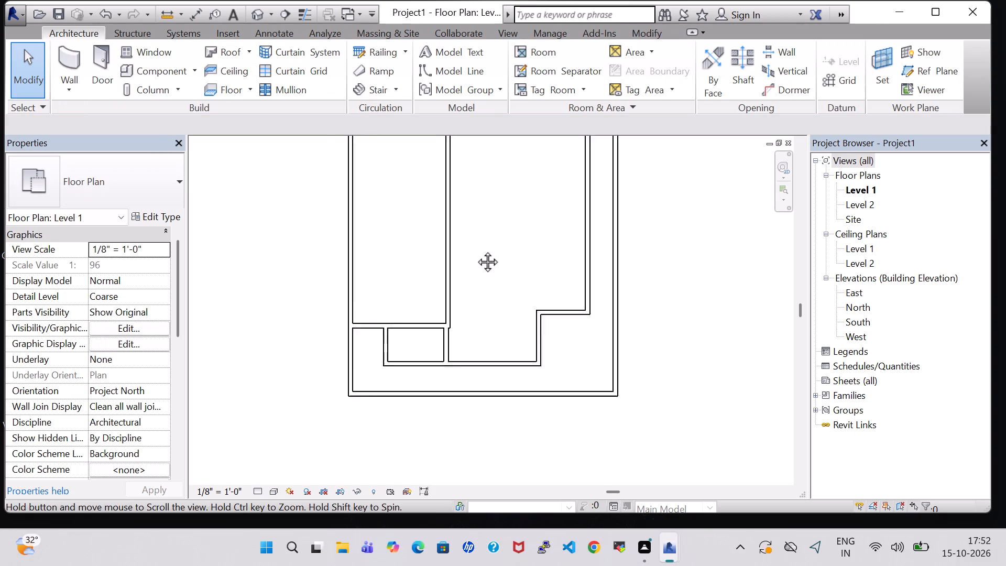
middle_click_drag(476, 250, 468, 277)
scroll(468, 277, "down", 2)
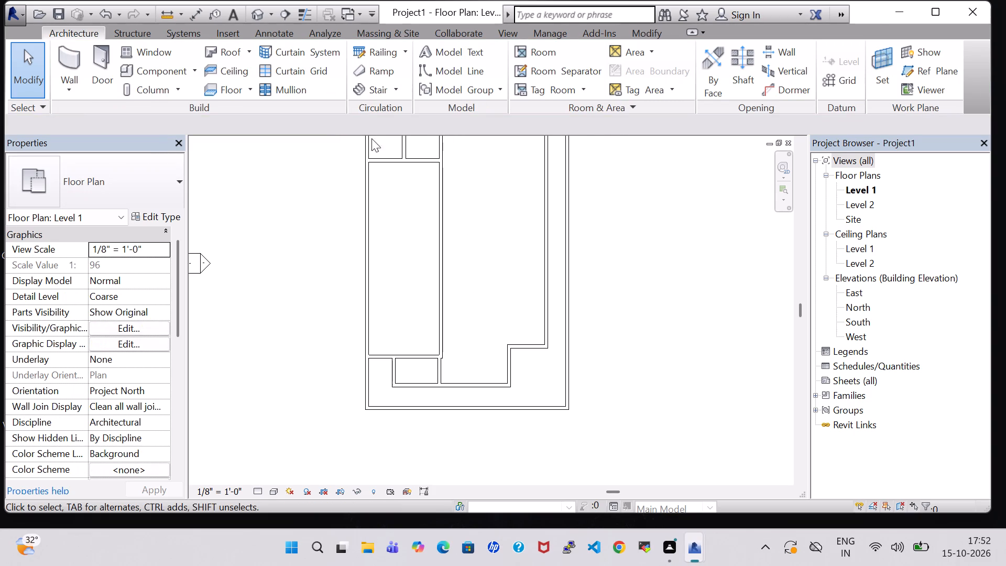
left_click(72, 63)
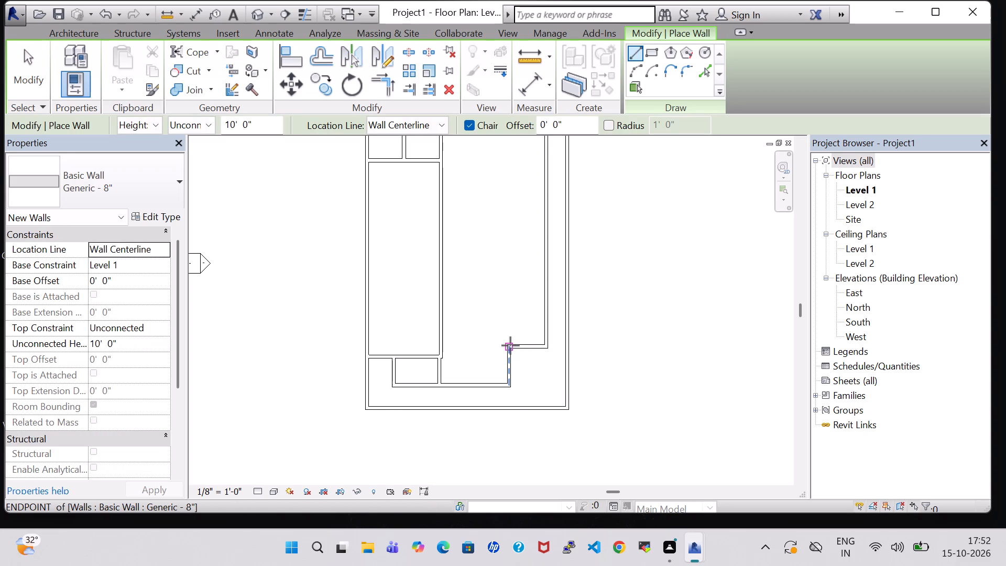
left_click(510, 345)
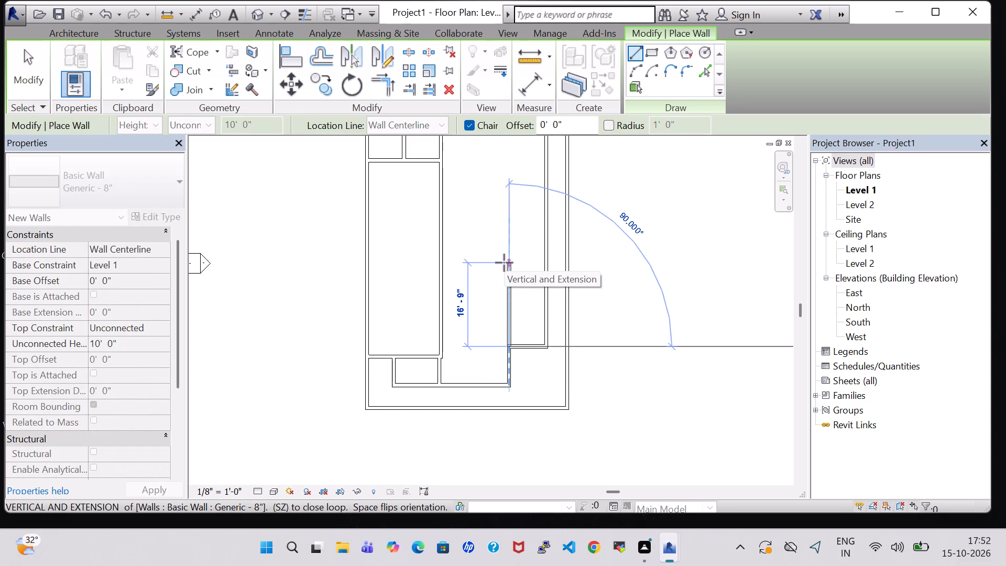
left_click(504, 263)
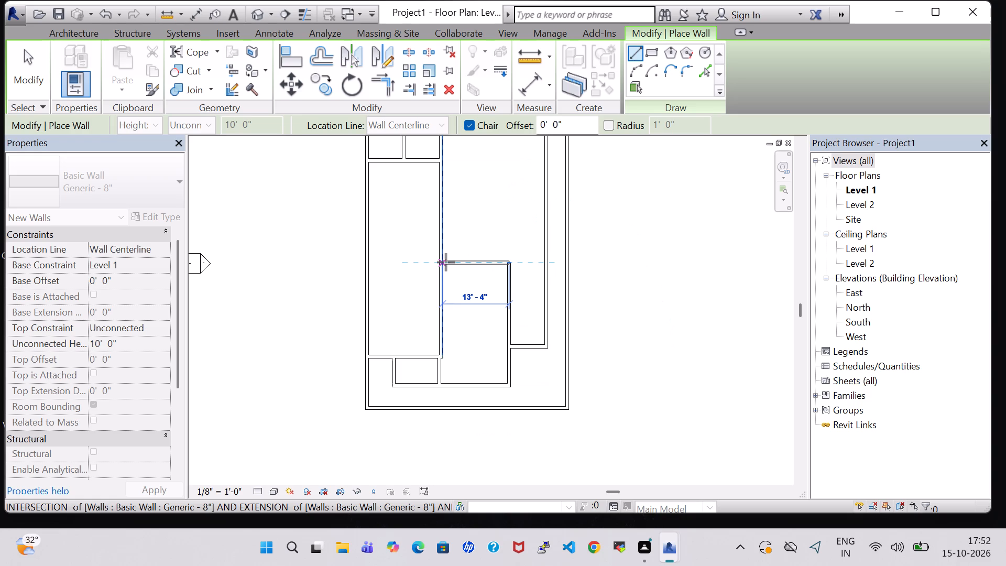
left_click(446, 262)
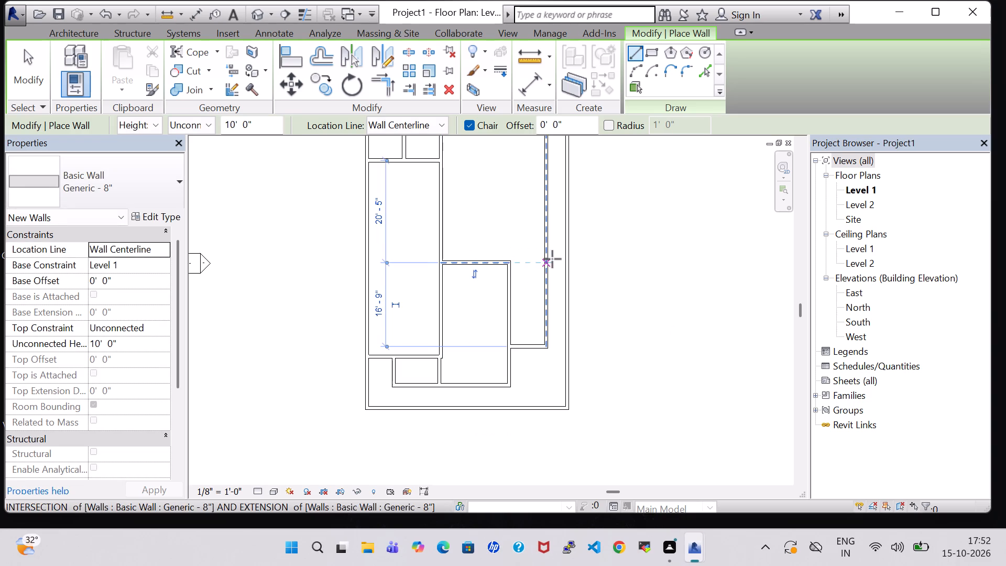
Draw a wall from the east inner wall west to the new corner, in line with the 13'-4" wall.
left_click(545, 261)
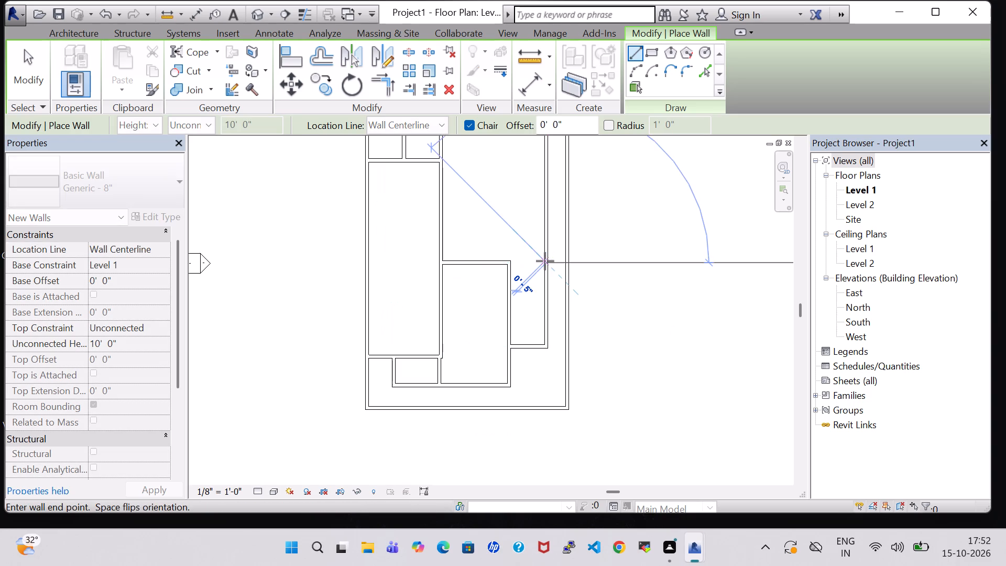
left_click(511, 262)
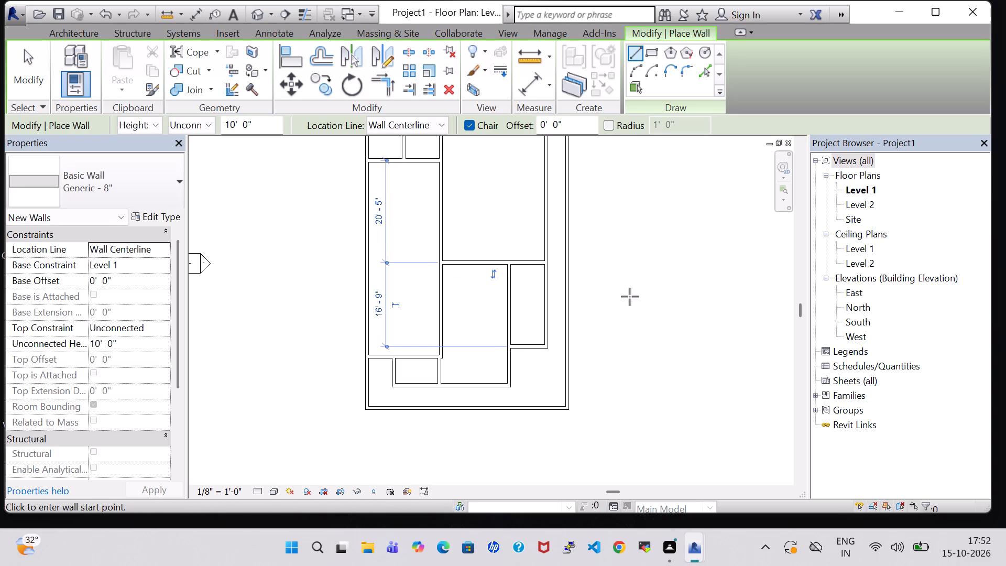
middle_click_drag(504, 200, 516, 277)
scroll(516, 277, "up", 1)
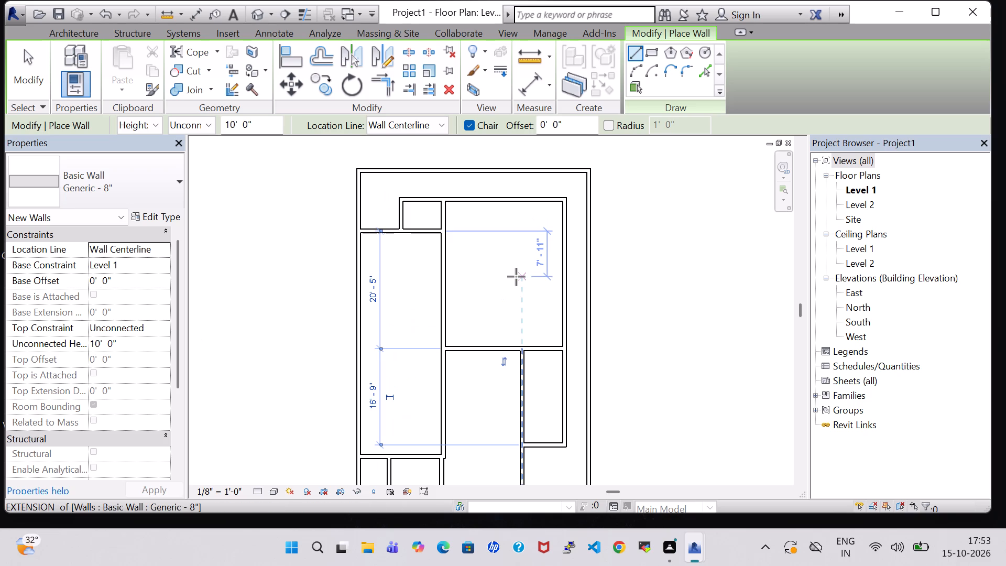
Draw a wall about 21'-1" long from the long partition to the east inner wall, about 11'-4" south of the north inner wall.
left_click(444, 265)
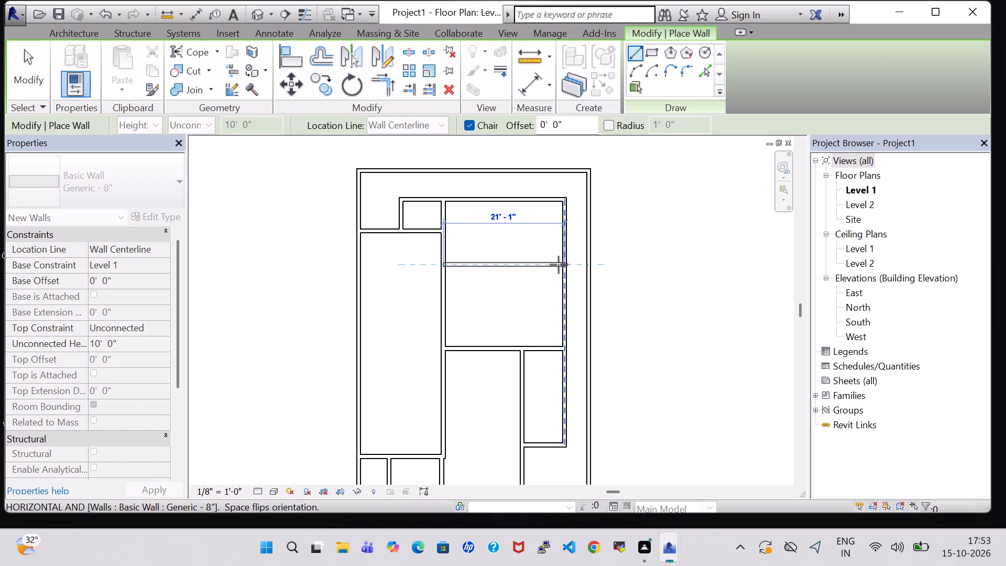
left_click(563, 265)
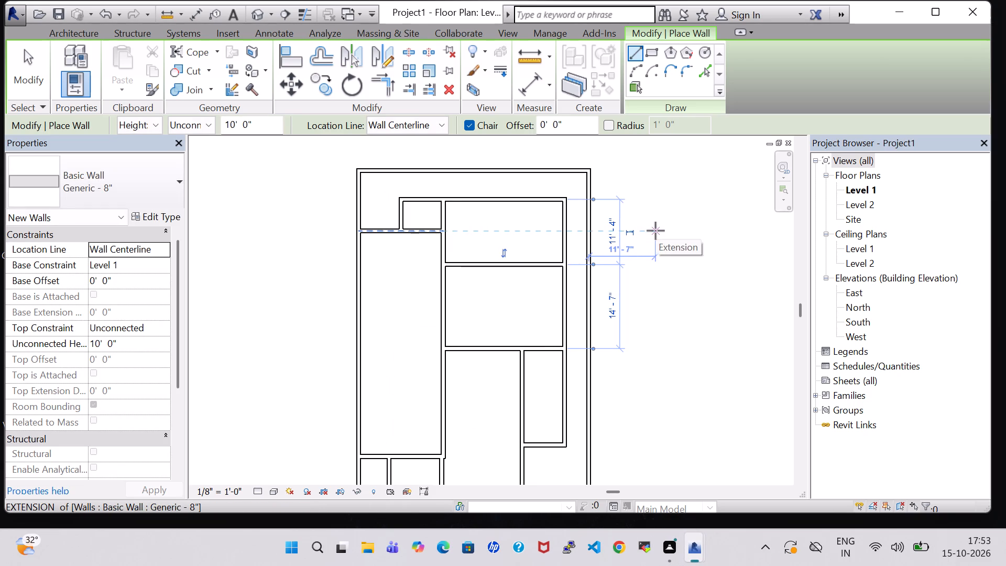
key("Escape")
key("Escape")
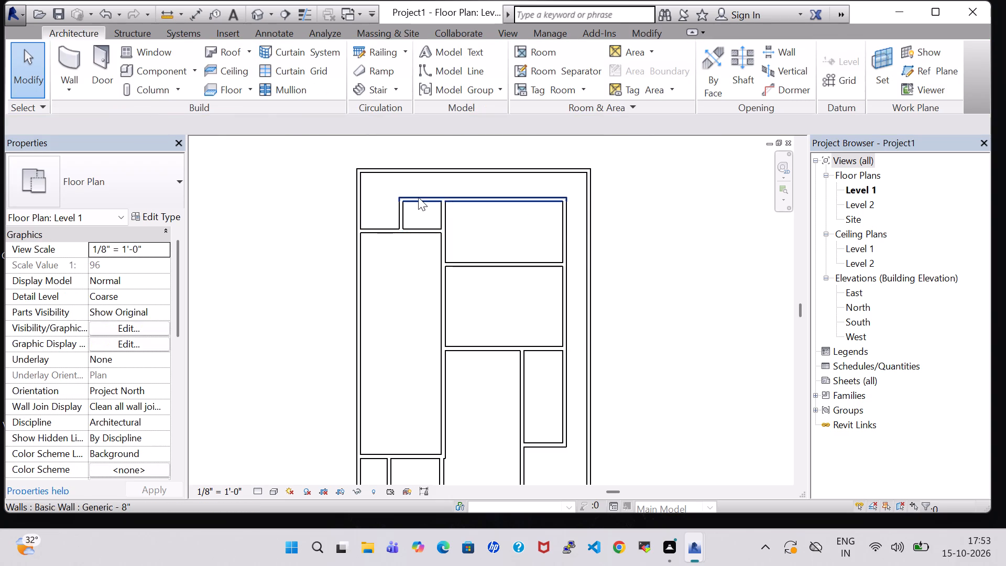
Duplicate the north inner wall's Generic - 8" type as a new wall type named INNER 6".
left_click(418, 197)
left_click(104, 185)
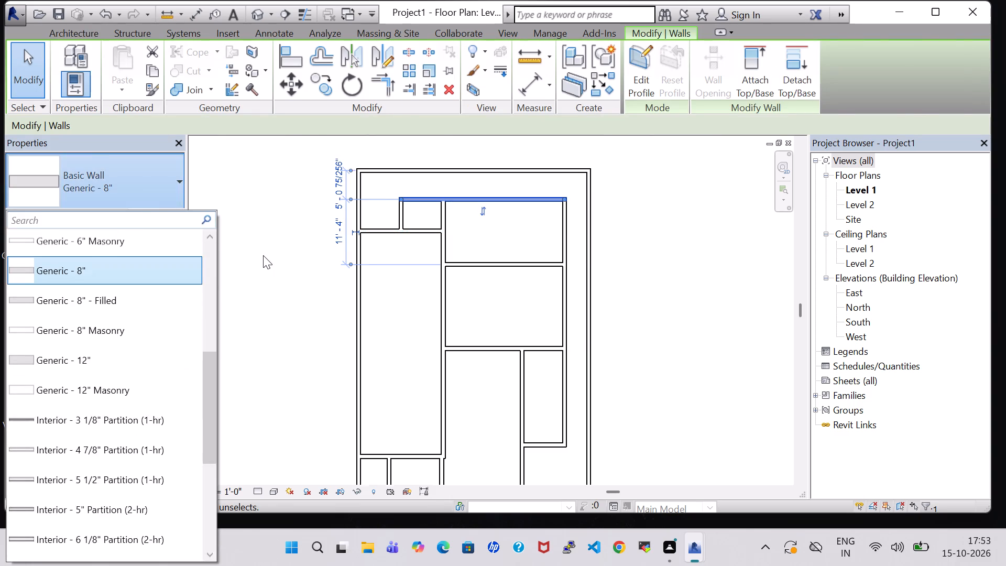
left_click(263, 255)
left_click(454, 199)
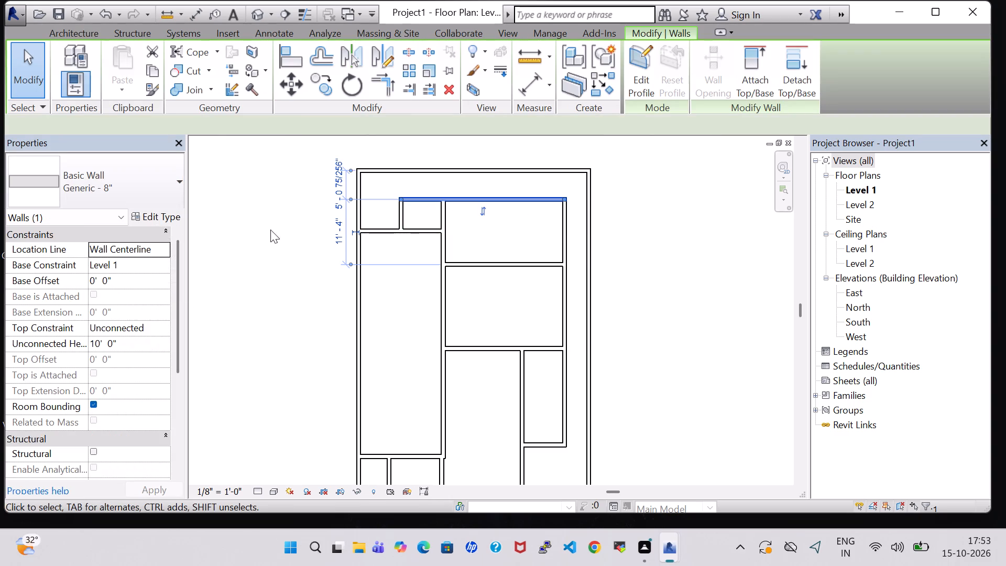
left_click(160, 216)
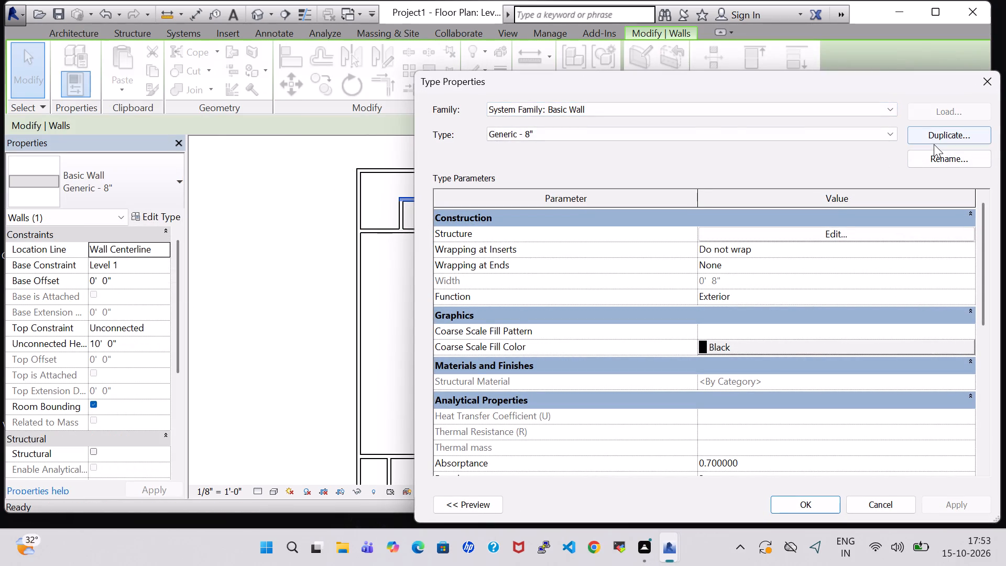
left_click(934, 144)
left_click(698, 286)
key("BackSpace")
key("BackSpace")
key("BackSpace")
key("BackSpace")
key("BackSpace")
key("BackSpace")
key("BackSpace")
key("BackSpace")
key("BackSpace")
key("BackSpace")
key("BackSpace")
key("BackSpace")
key("BackSpace")
key("BackSpace")
key("BackSpace")
key("BackSpace")
key("BackSpace")
key("BackSpace")
key("BackSpace")
key("BackSpace")
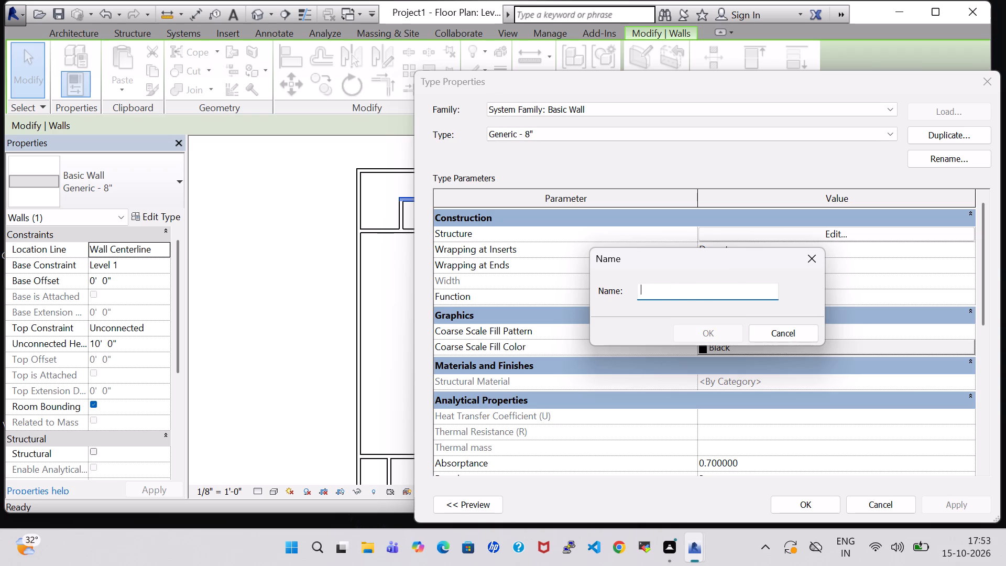
type("INNER 6\"")
key("Return")
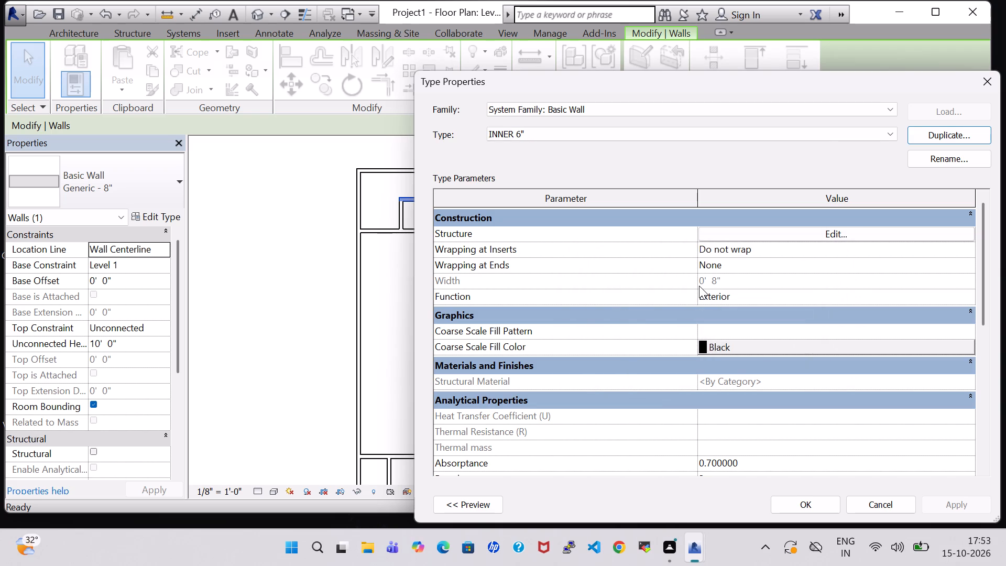
Set the INNER 6" wall type's structure layer thickness to 6" and apply the type to the north inner wall.
left_click(860, 230)
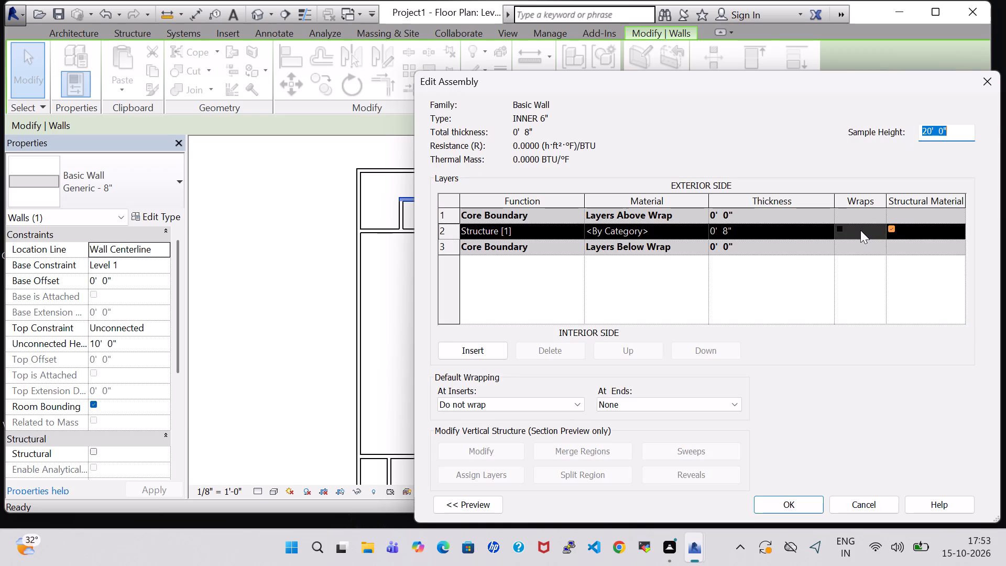
left_click(727, 236)
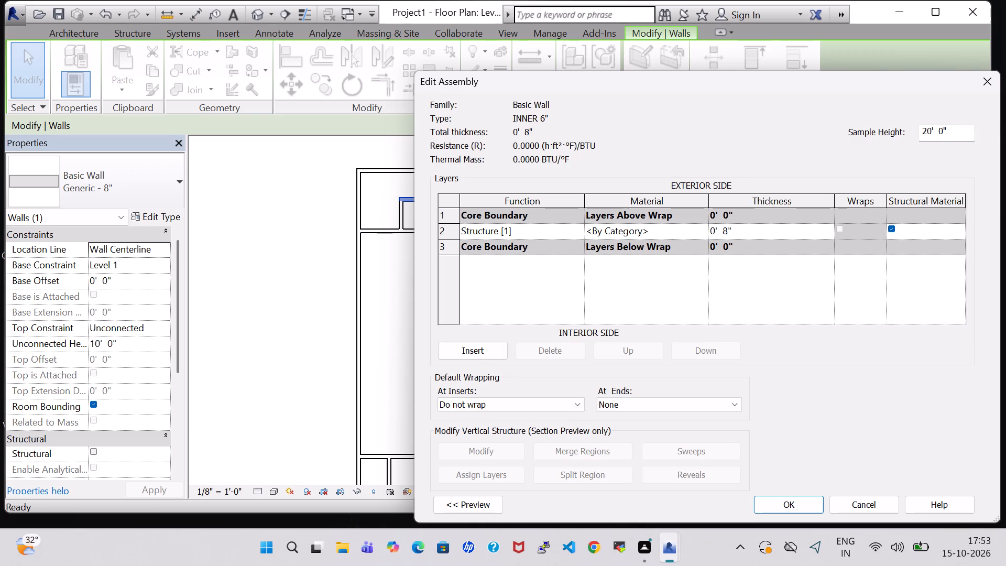
left_click(727, 230)
key("BackSpace")
key("6")
key("Return")
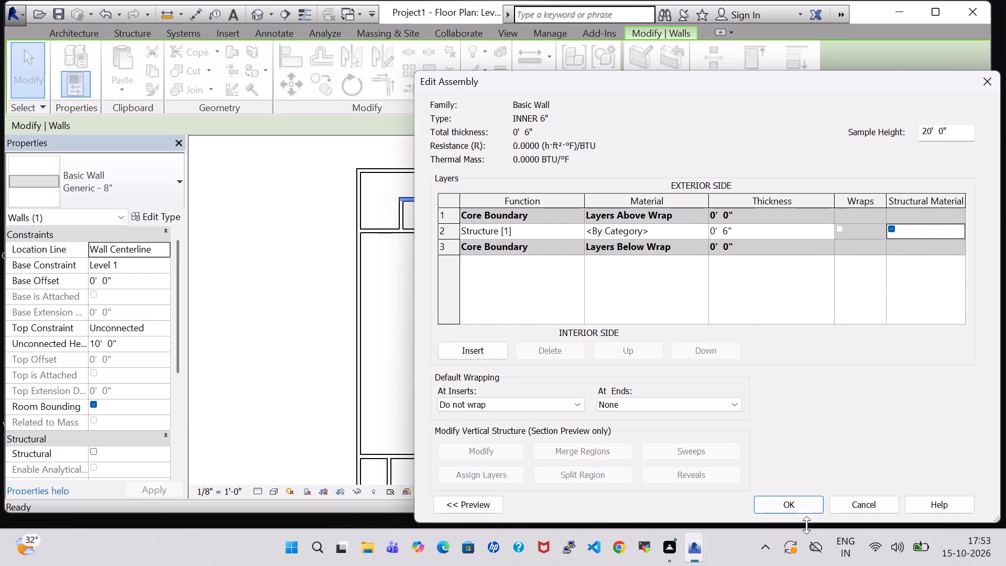
left_click(802, 493)
left_click(810, 504)
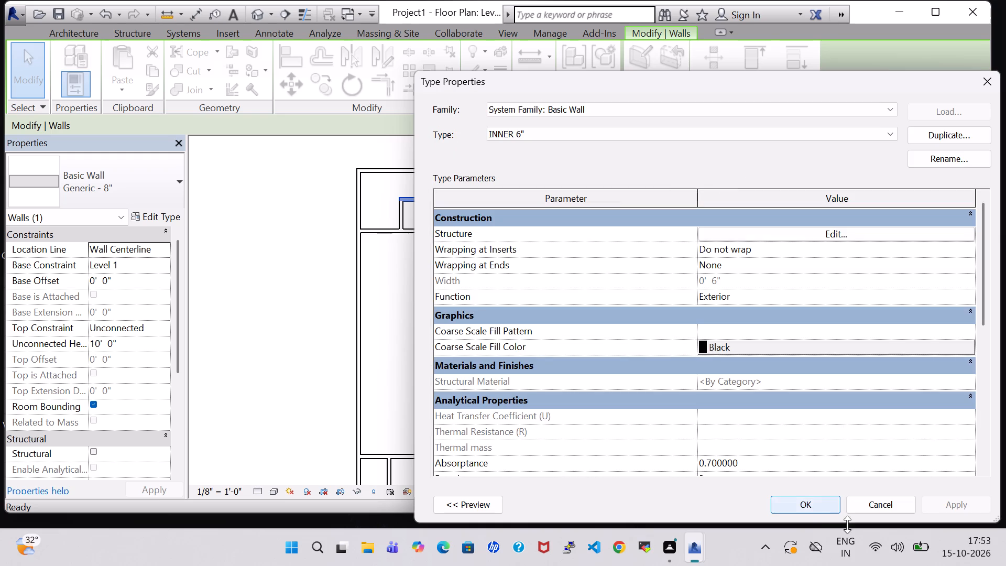
left_click(803, 507)
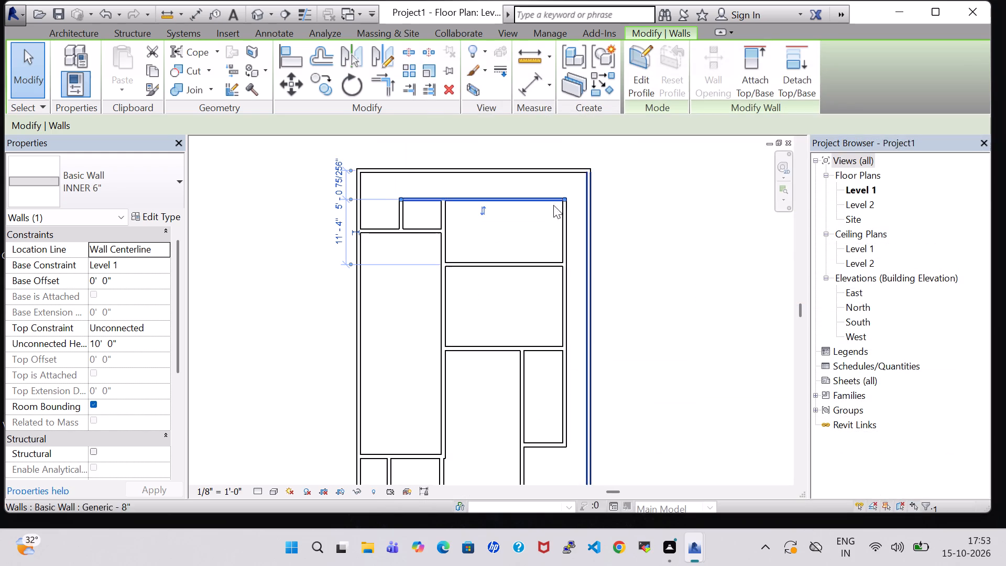
Change the small north room's west wall and the east-west wall along its south side to the INNER 6" type.
left_click(407, 216)
left_click(142, 202)
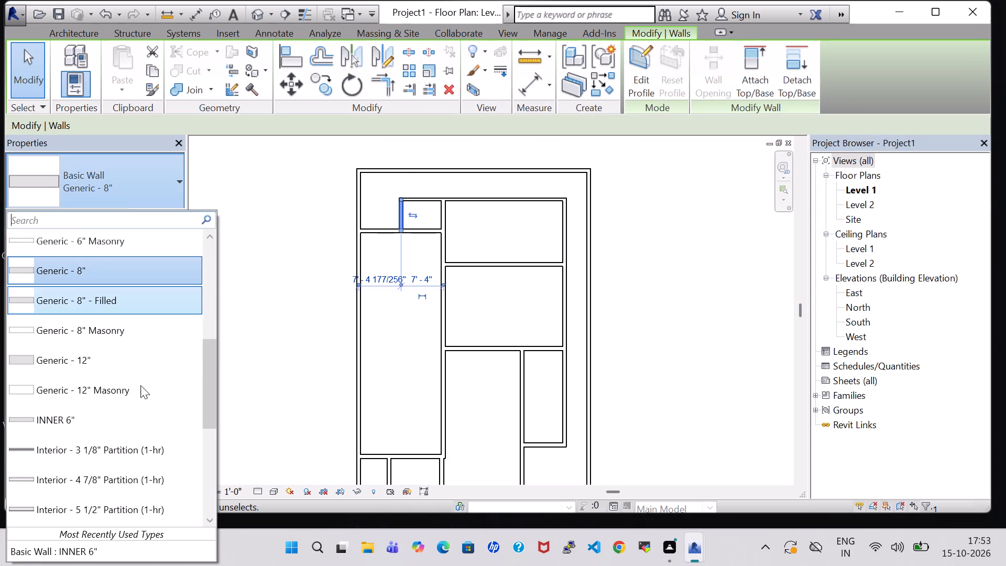
left_click(81, 556)
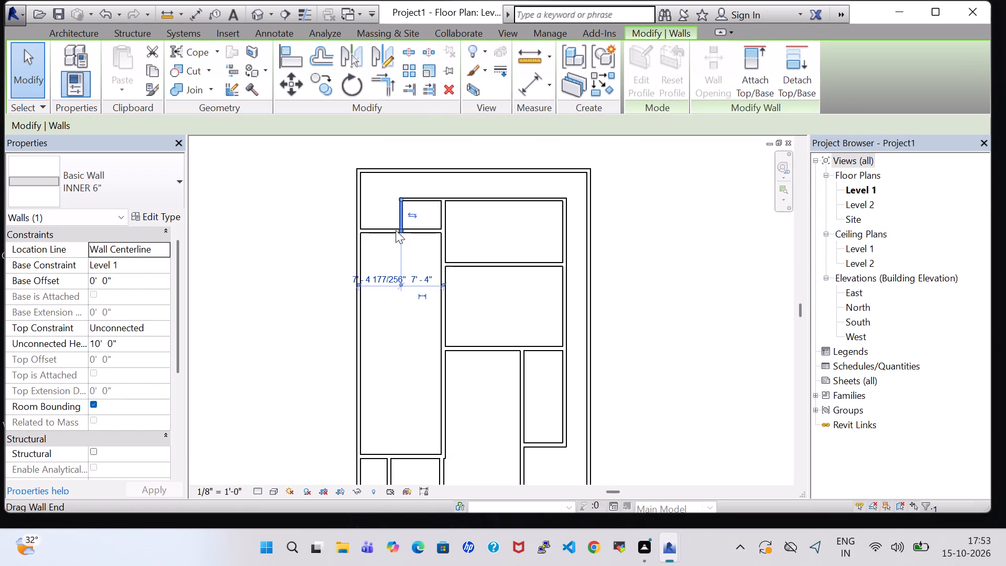
left_click(376, 230)
left_click(103, 181)
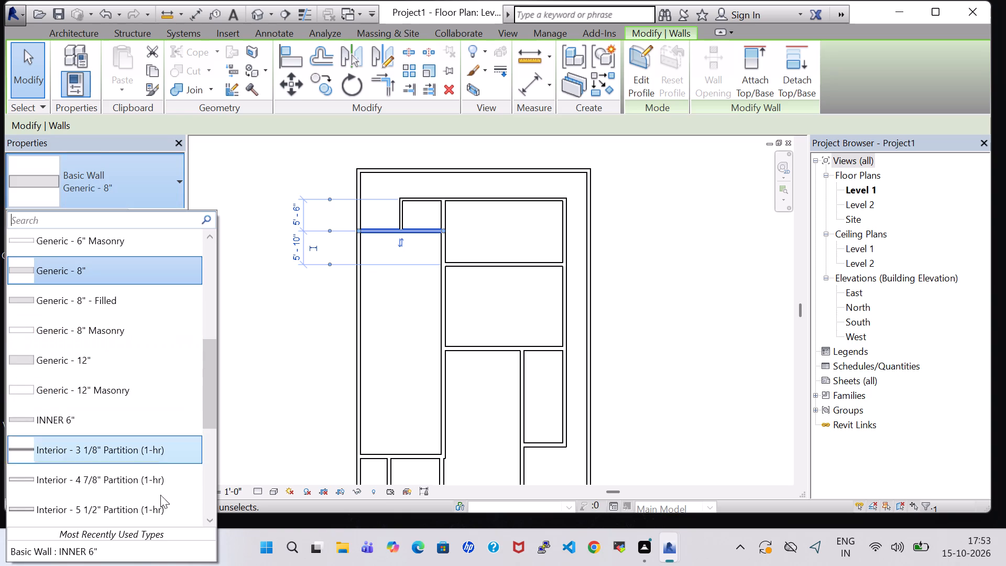
left_click(140, 556)
Change the long north-south partition and the two cross walls running east from it to the INNER 6" type.
left_click(440, 262)
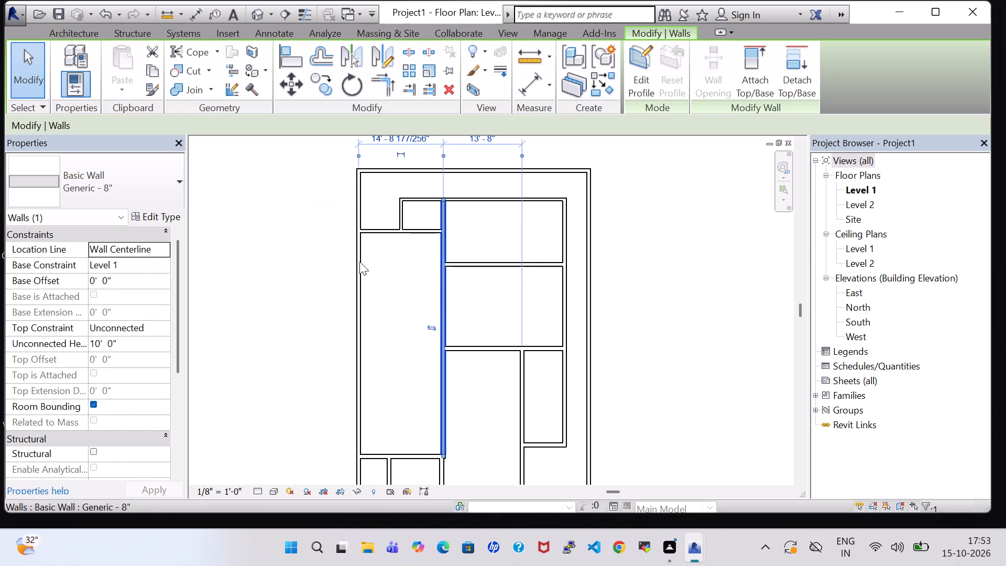
left_click(133, 177)
left_click(114, 558)
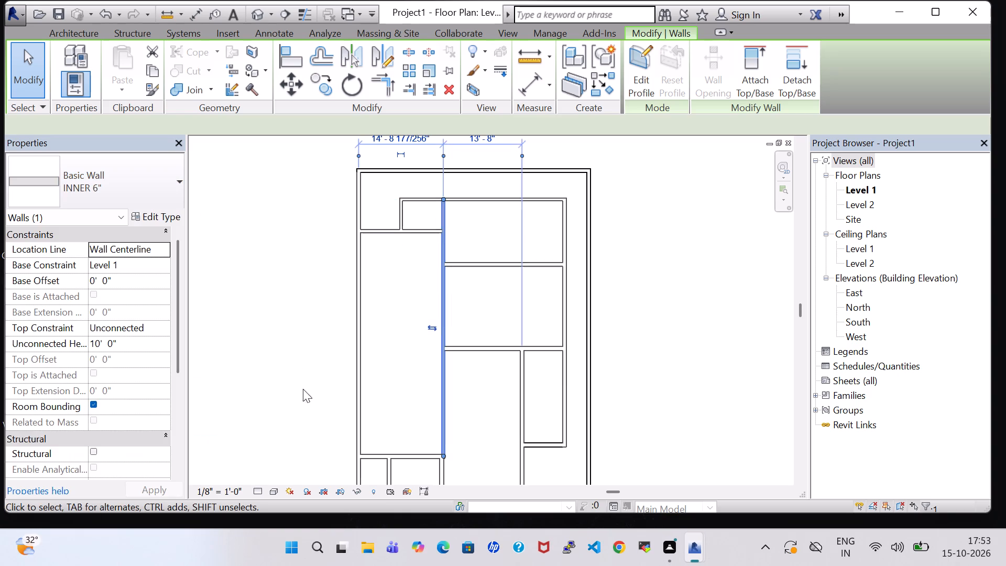
left_click(479, 260)
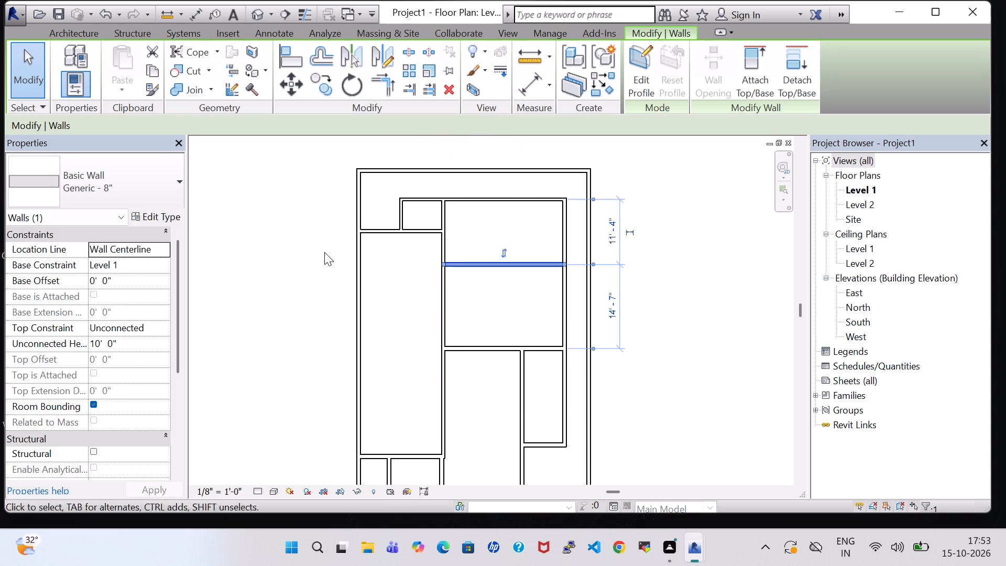
left_click(102, 184)
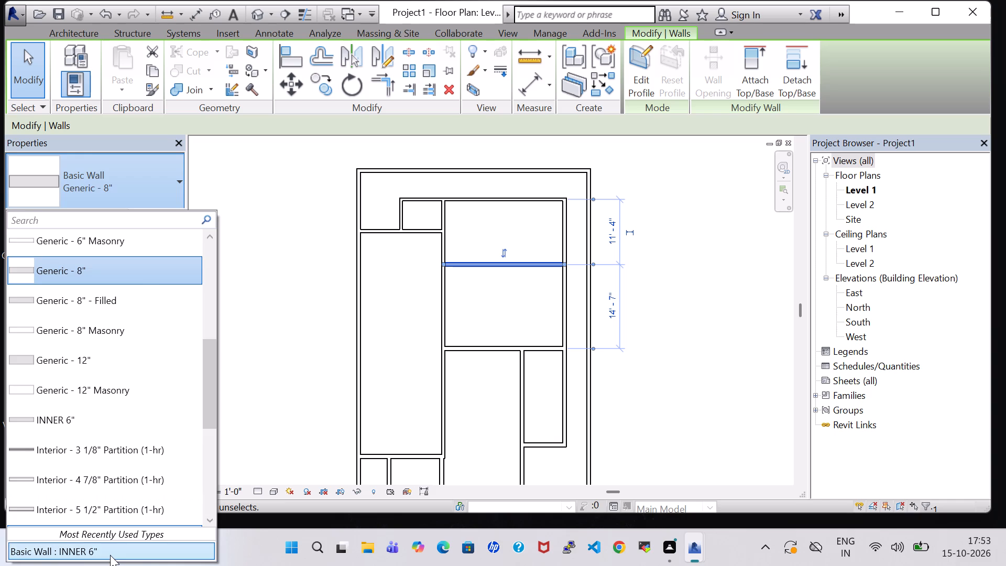
left_click(110, 555)
left_click(469, 350)
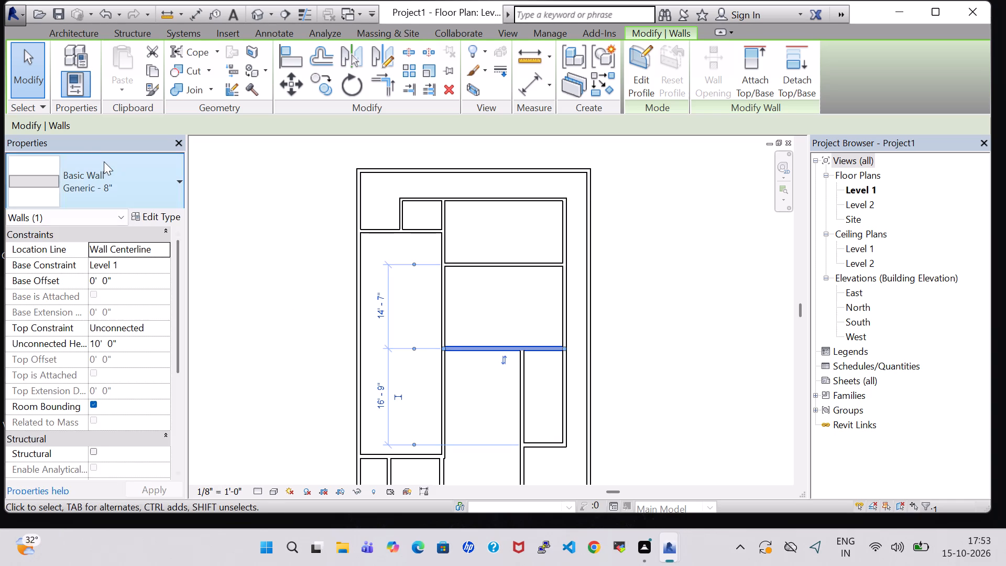
left_click(104, 160)
left_click(107, 556)
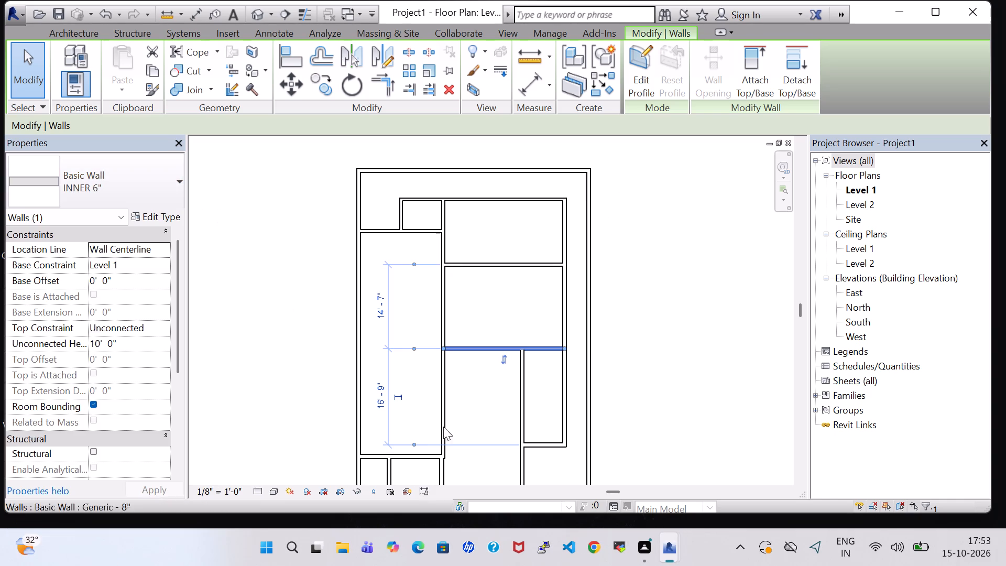
Change the narrow southeast room's west, south and east walls to the INNER 6" type.
left_click(520, 413)
left_click(134, 194)
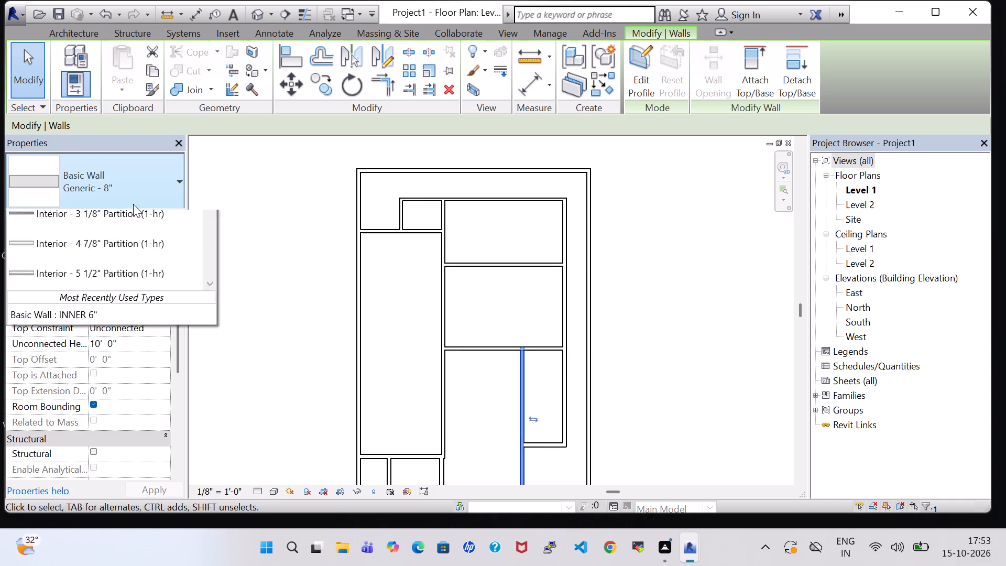
left_click(112, 556)
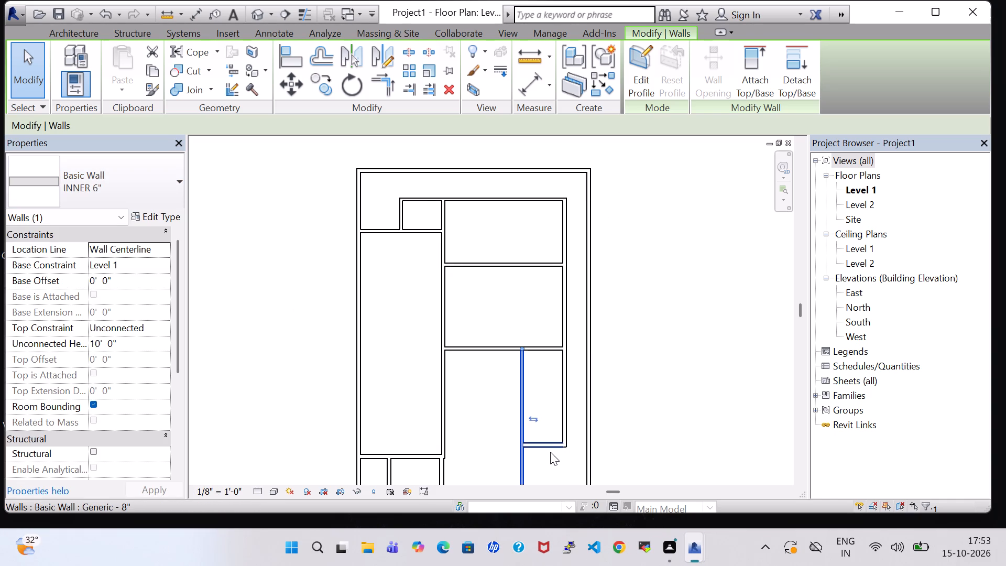
left_click(550, 449)
left_click(107, 166)
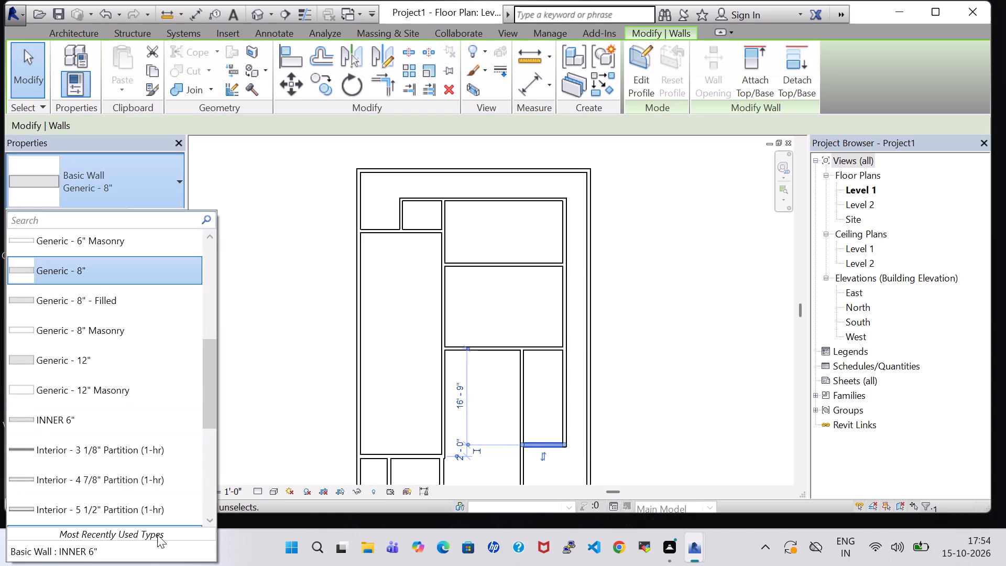
left_click(128, 552)
left_click(560, 411)
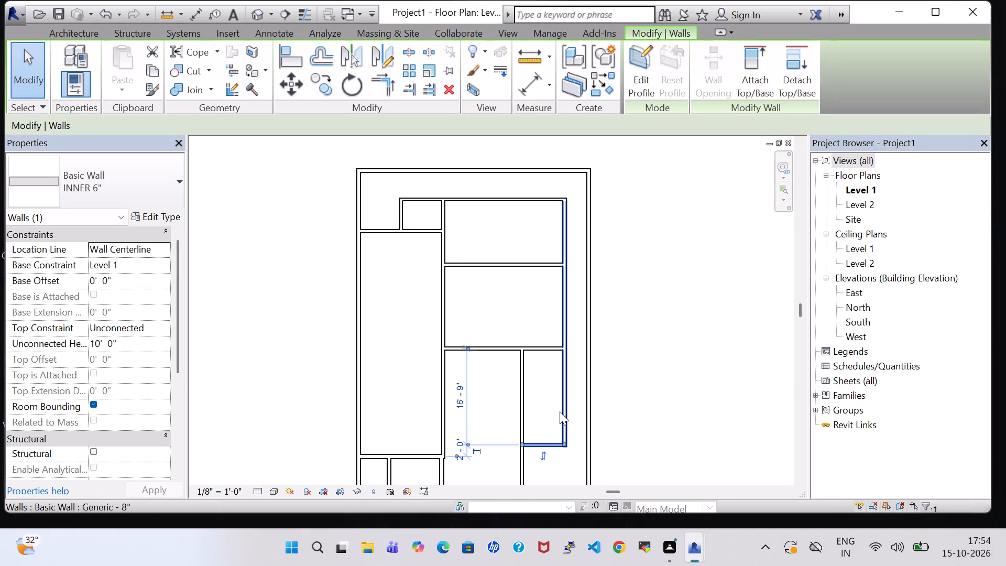
left_click(83, 189)
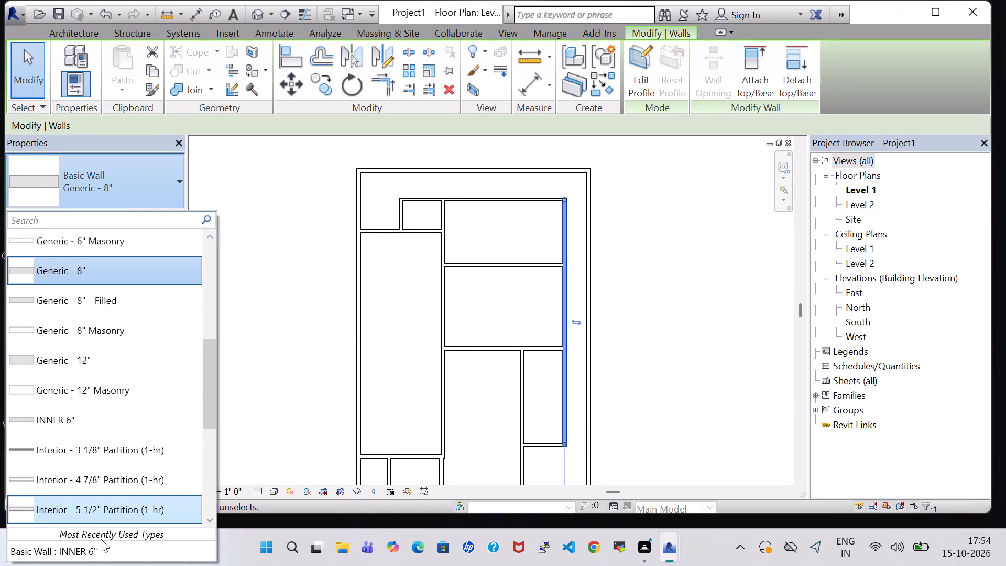
left_click(92, 554)
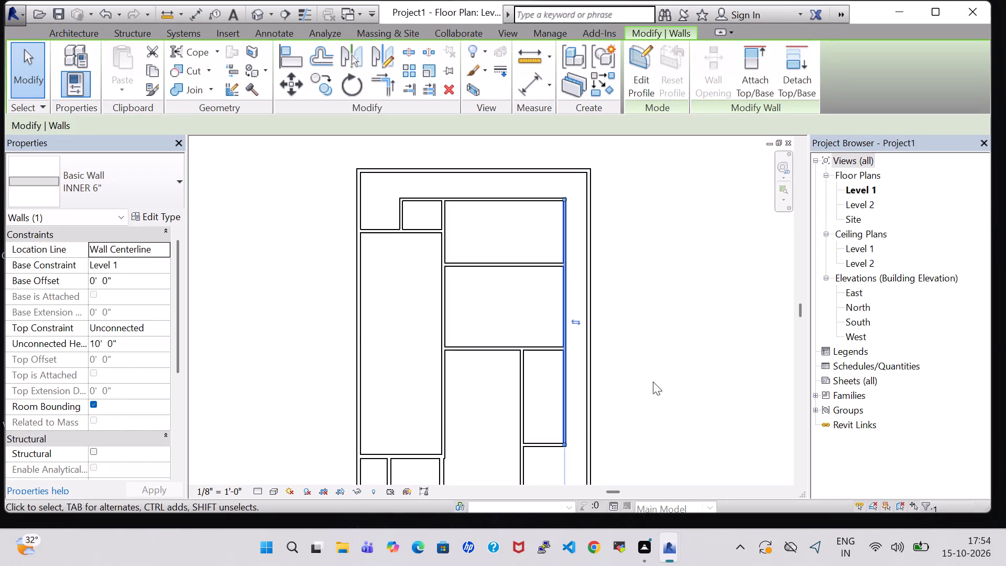
Change the small southern room's south, east and west walls and the east-west wall along its north side to the INNER 6" type.
middle_click_drag(656, 367, 649, 251)
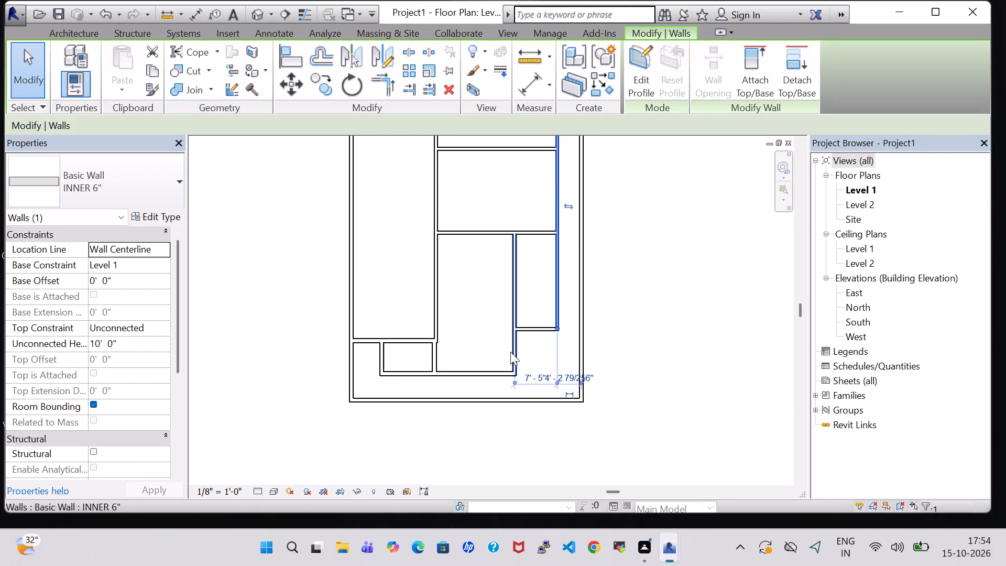
left_click(513, 353)
left_click(475, 375)
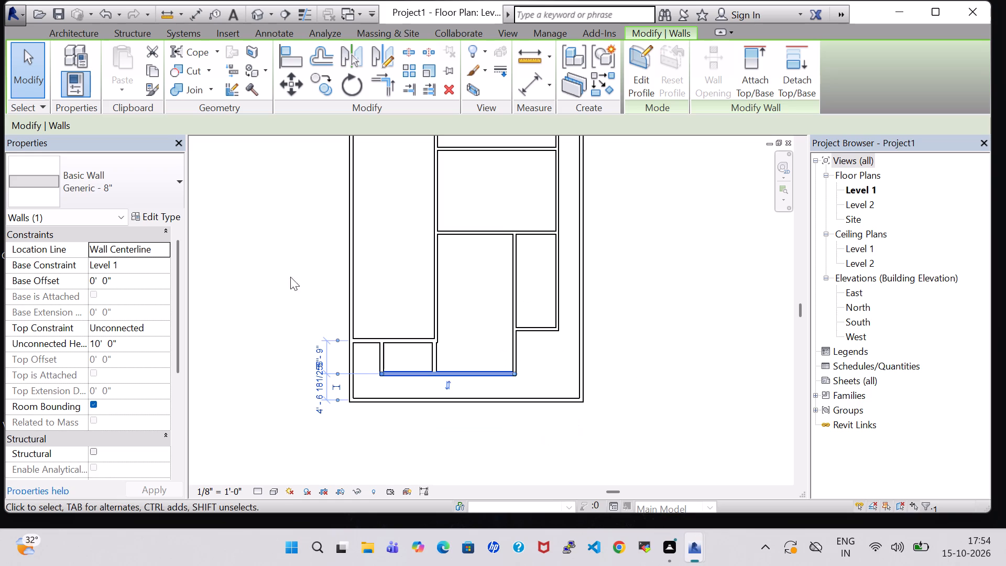
left_click(161, 184)
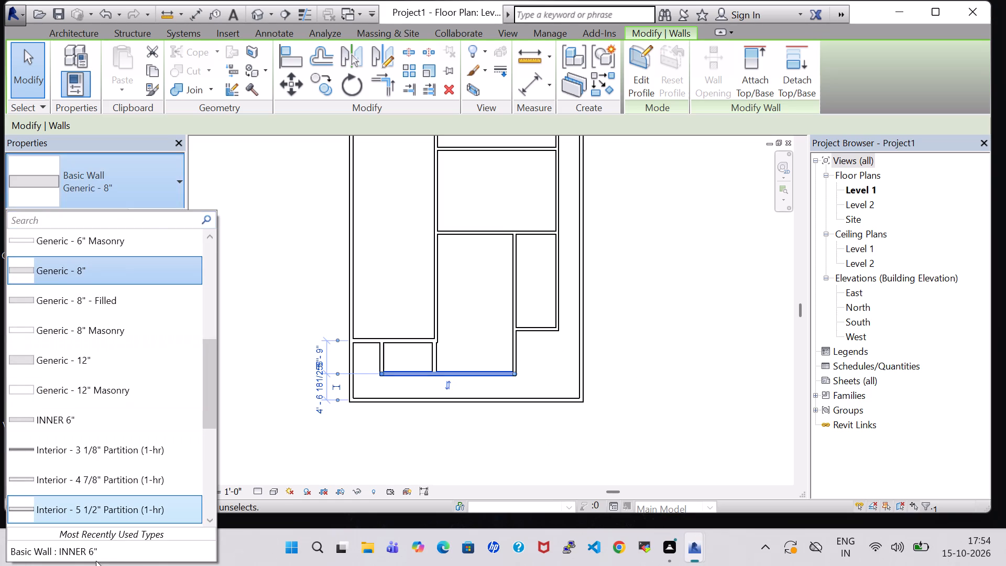
left_click(95, 556)
left_click(430, 365)
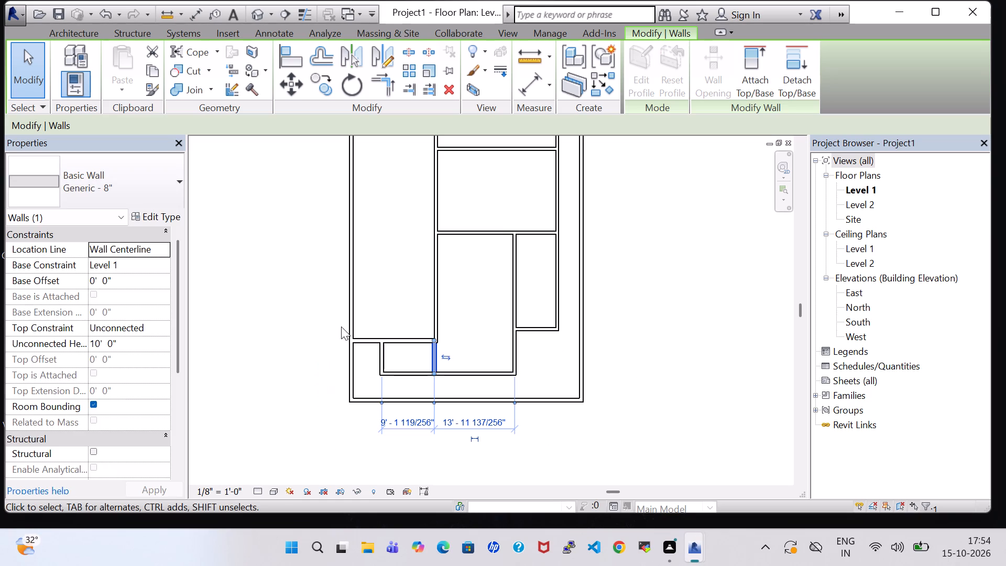
left_click(72, 184)
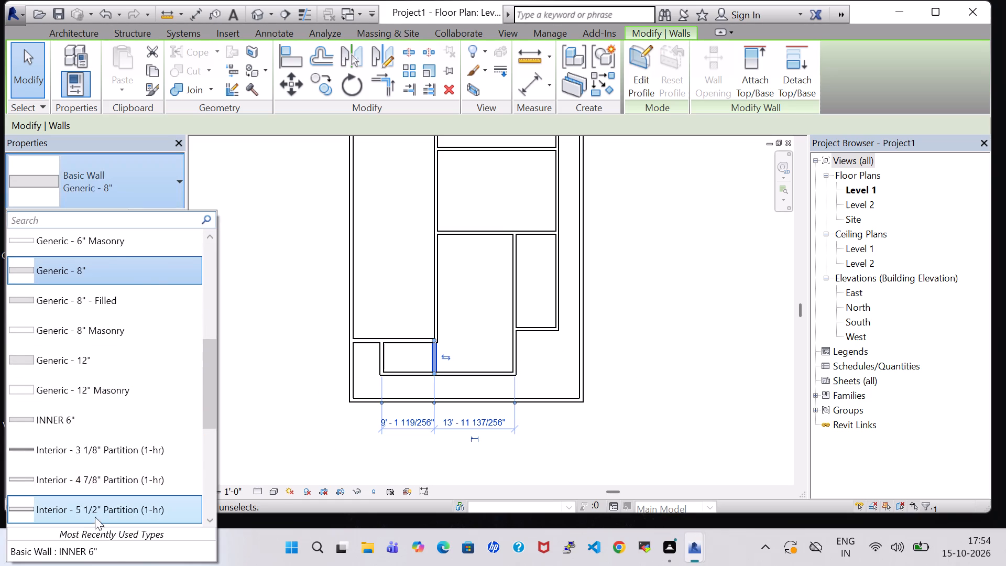
left_click(115, 548)
left_click(382, 362)
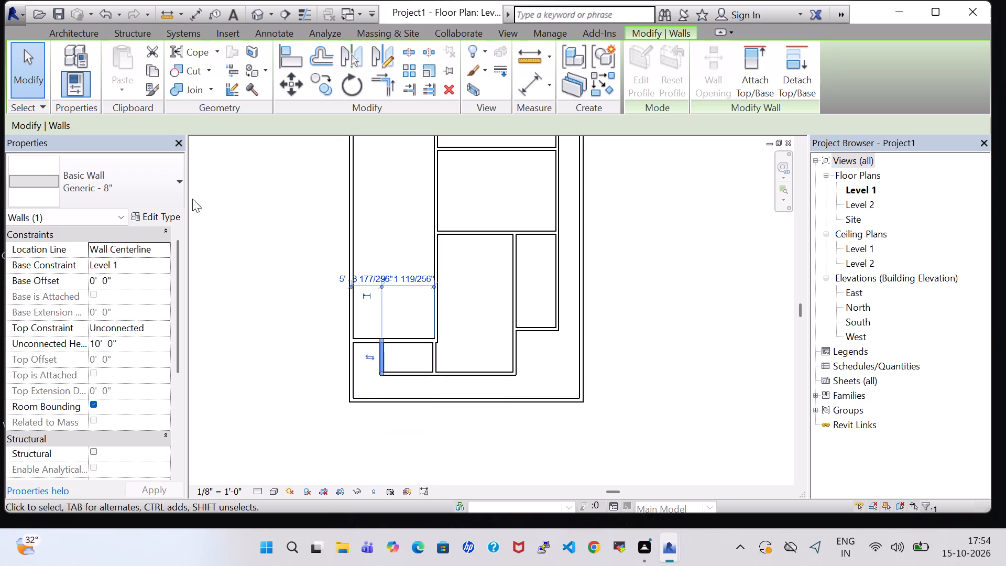
left_click(105, 155)
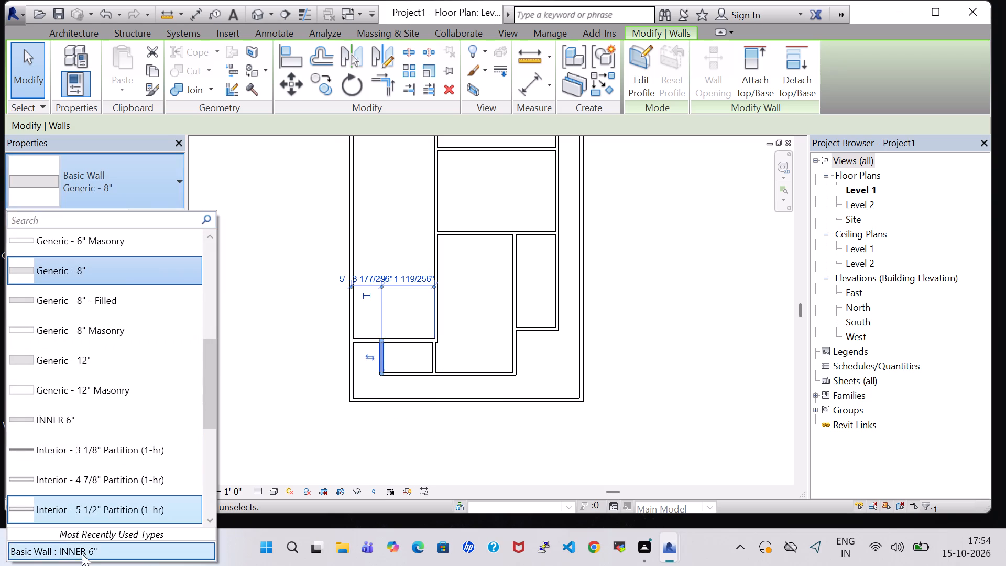
left_click(80, 559)
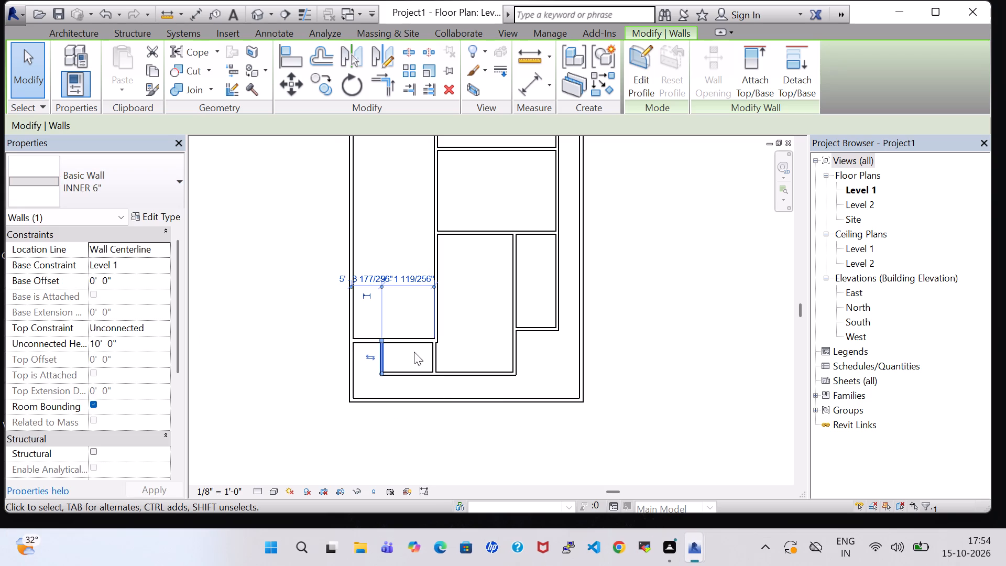
left_click(407, 335)
left_click(109, 197)
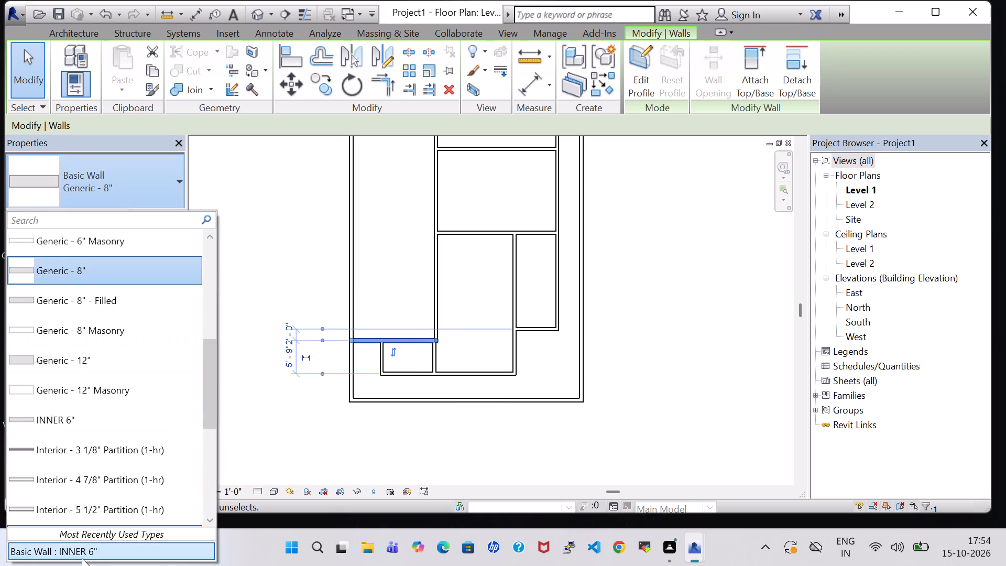
left_click(82, 558)
left_click(728, 295)
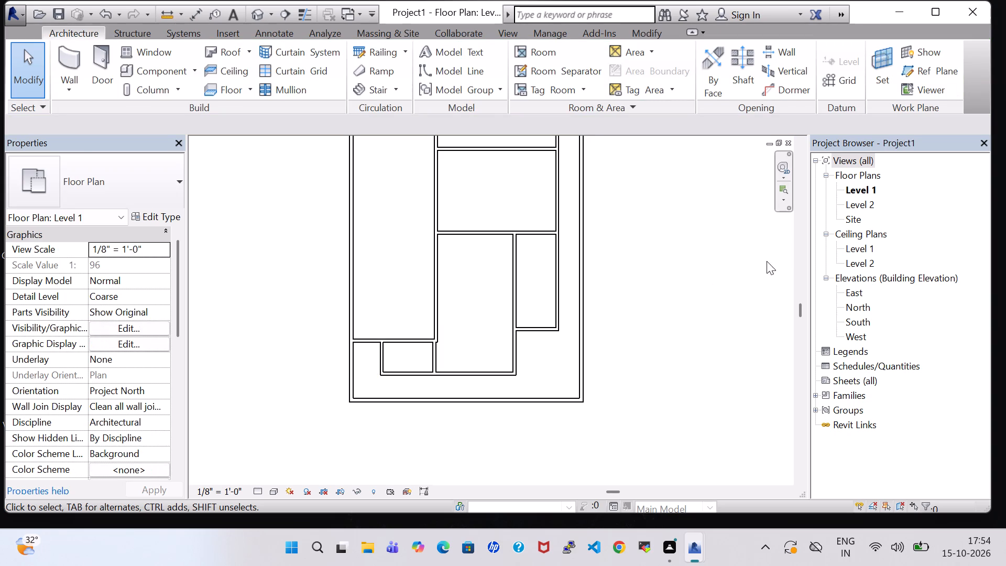
Split the west outer wall where the east-west partition south of the small north room meets it.
scroll(774, 262, "down", 2)
middle_click_drag(766, 253, 752, 313)
scroll(766, 253, "up", 1)
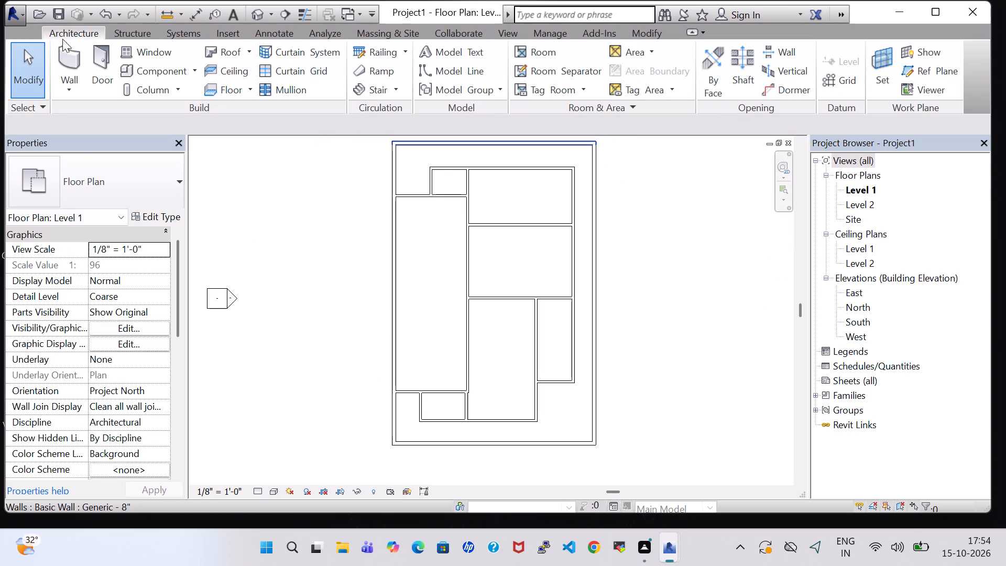
left_click(644, 35)
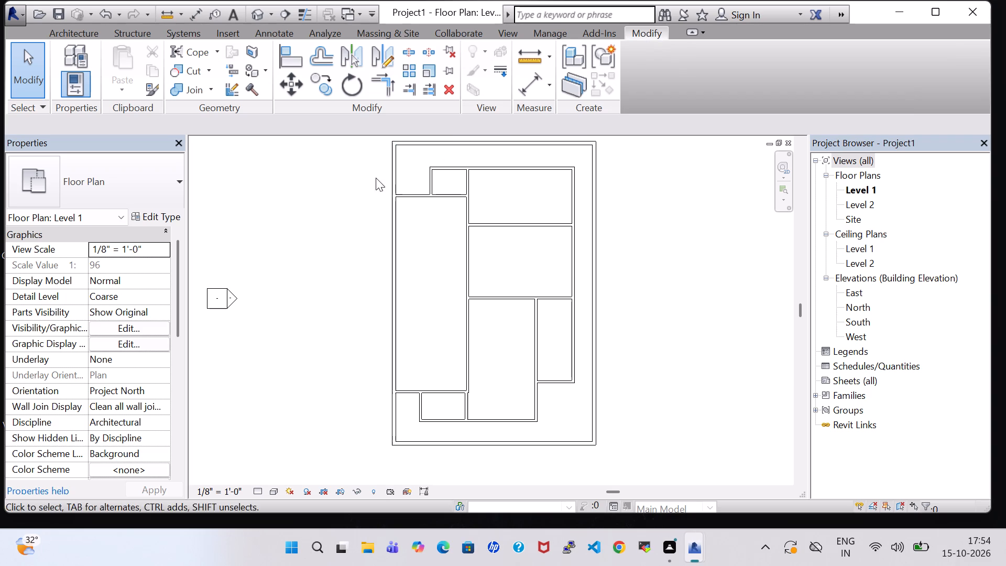
left_click(401, 49)
scroll(407, 113, "up", 6)
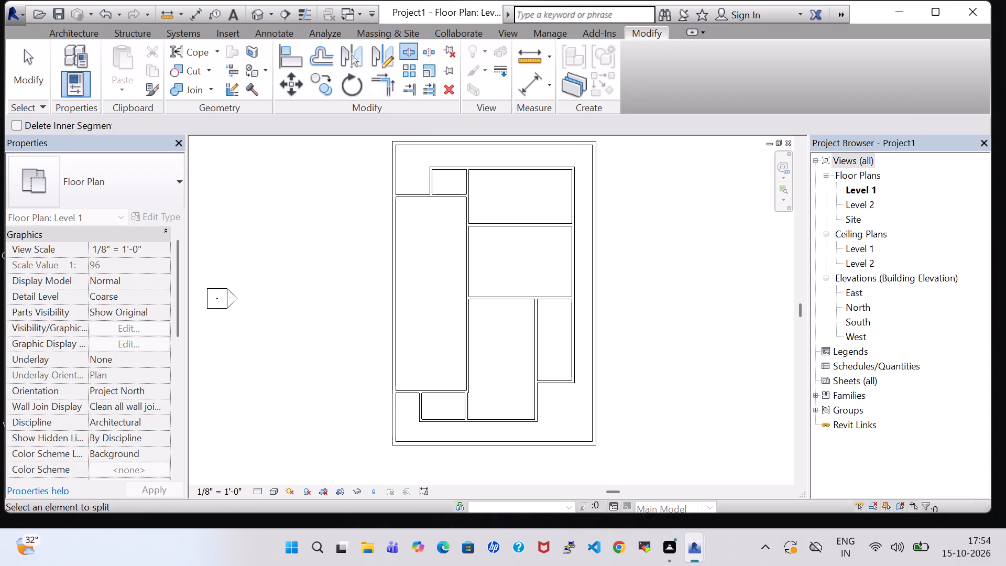
scroll(381, 198, "up", 8)
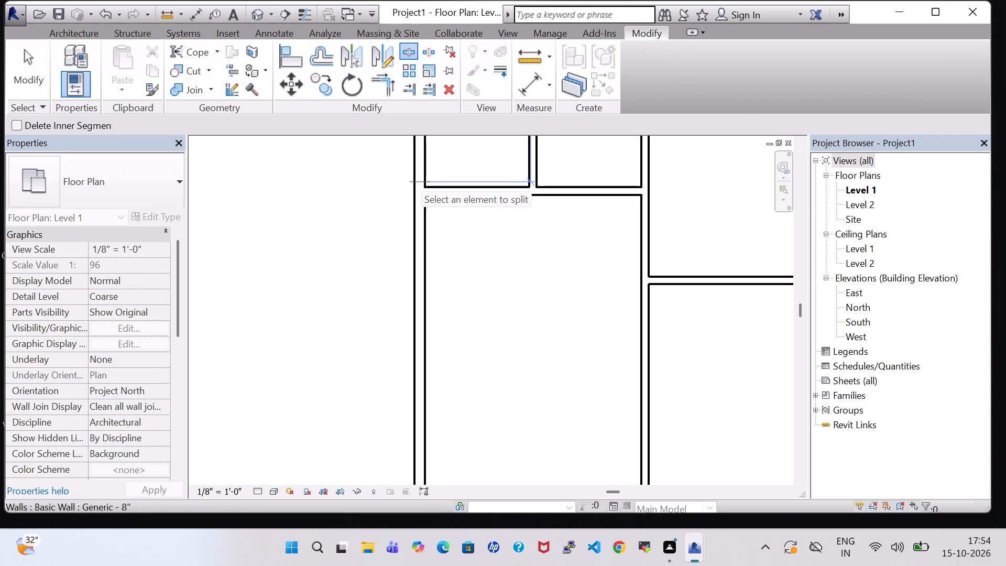
left_click(421, 189)
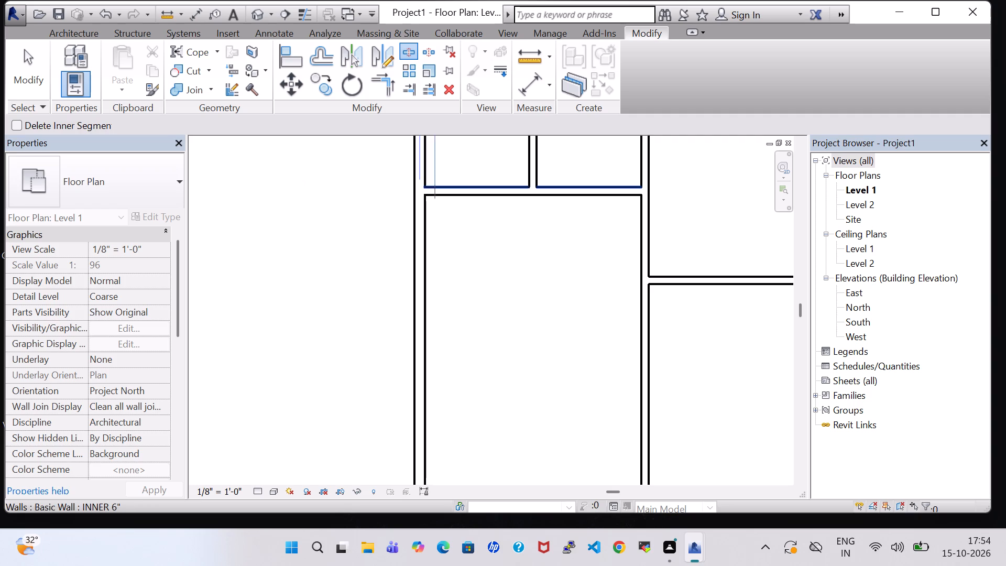
Split the east outer wall level with the narrow southeast room's south wall, and the west outer wall near the southwest partition.
scroll(472, 183, "down", 1)
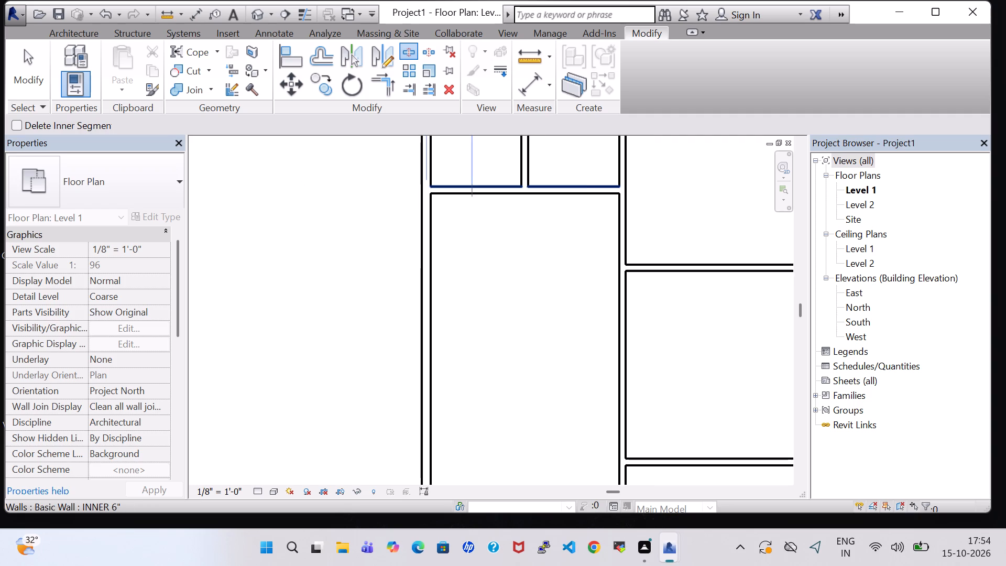
scroll(472, 183, "down", 2)
middle_click_drag(472, 184, 270, 232)
scroll(280, 236, "down", 4)
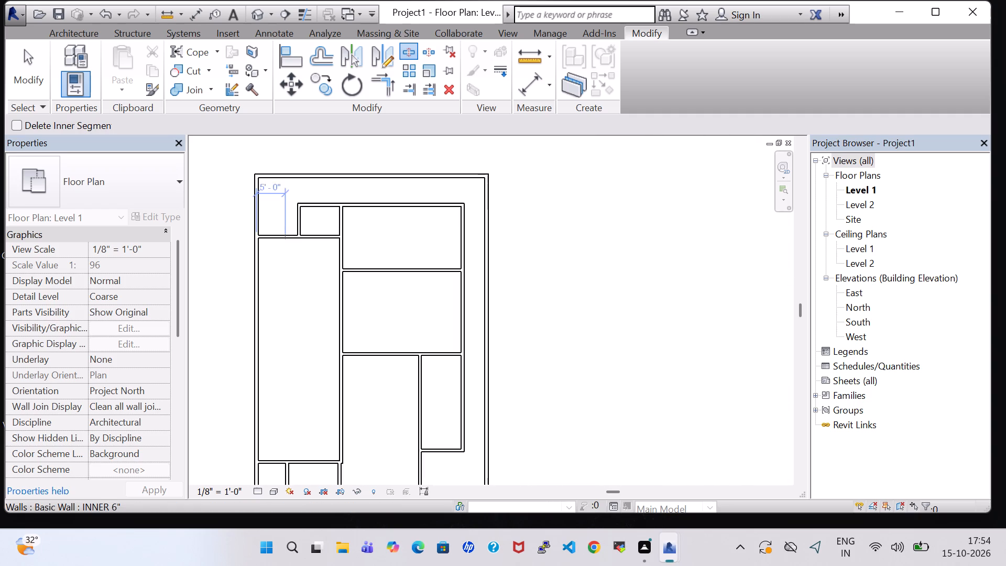
scroll(465, 256, "down", 1)
middle_click_drag(471, 263, 466, 115)
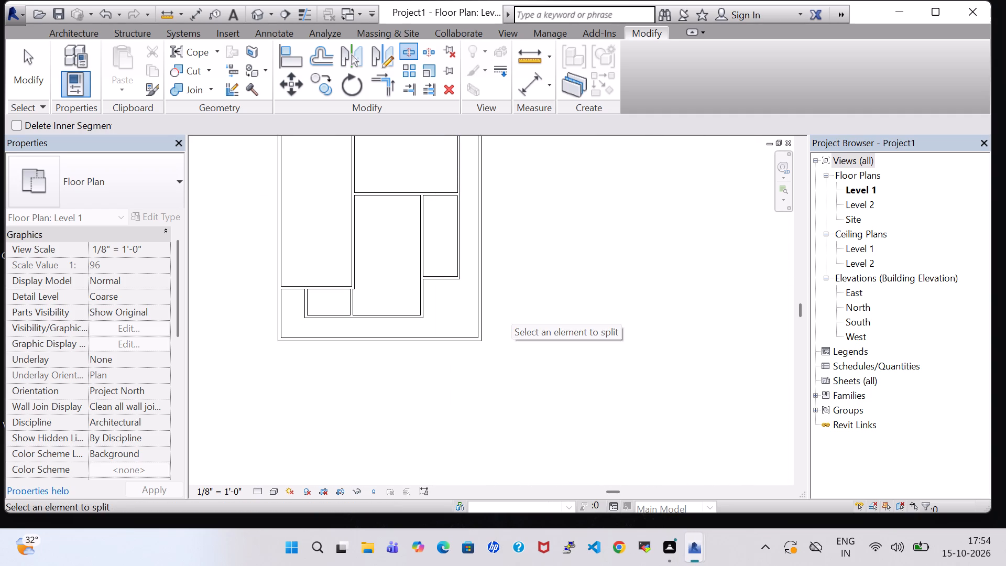
left_click(480, 278)
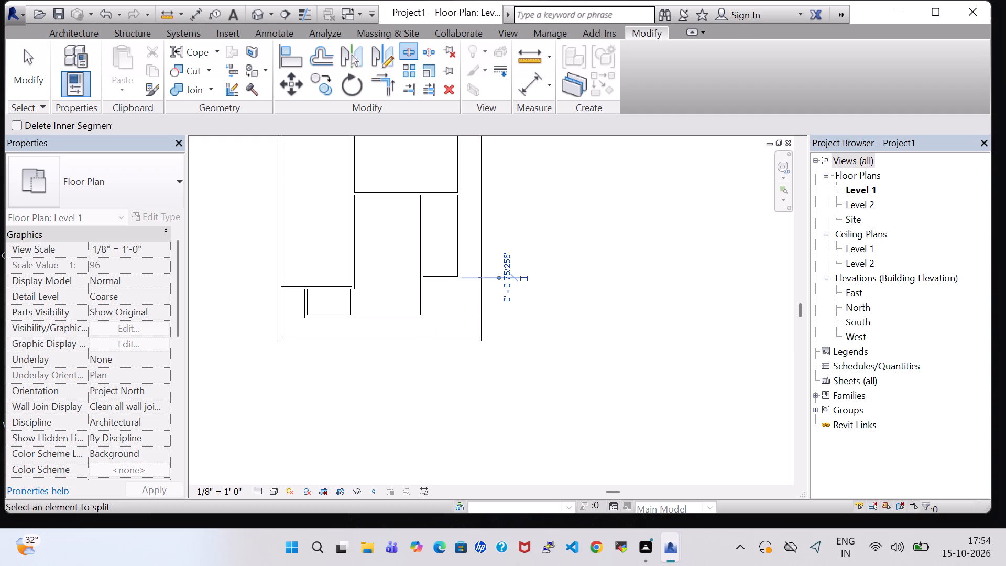
left_click(278, 294)
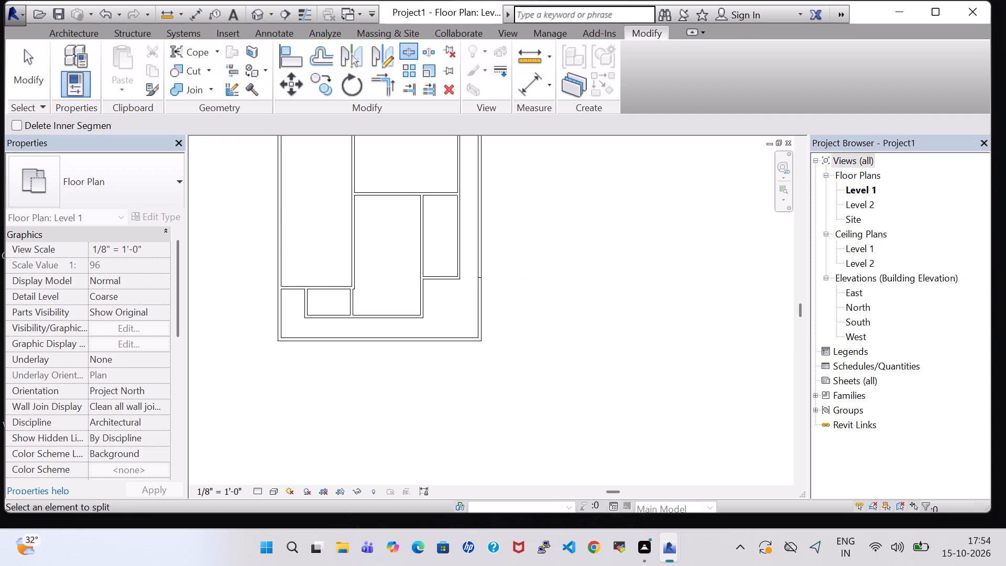
key("Escape")
key("Escape")
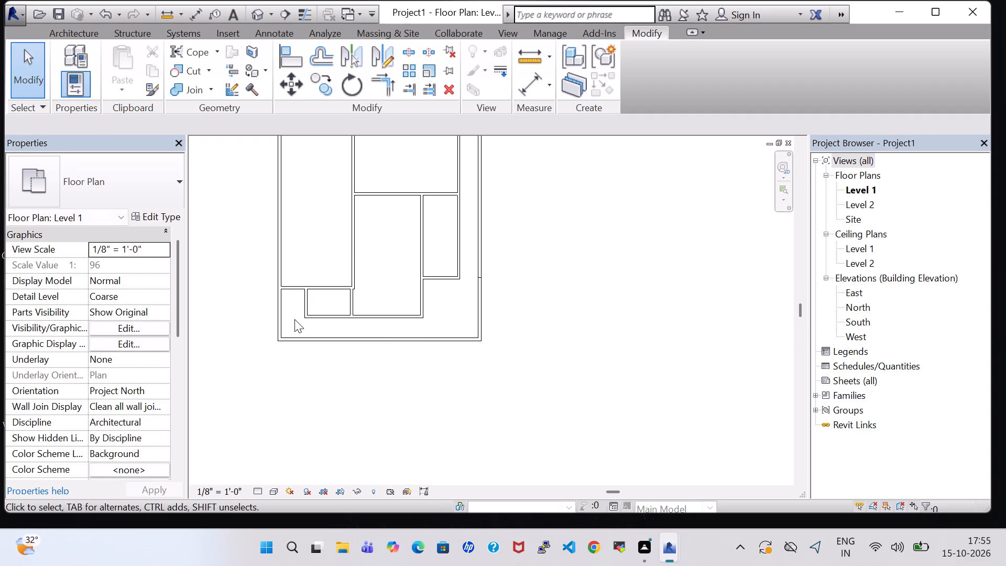
Check the segments of the south, east and west outer walls by selecting them one at a time.
left_click(274, 321)
left_click(357, 342)
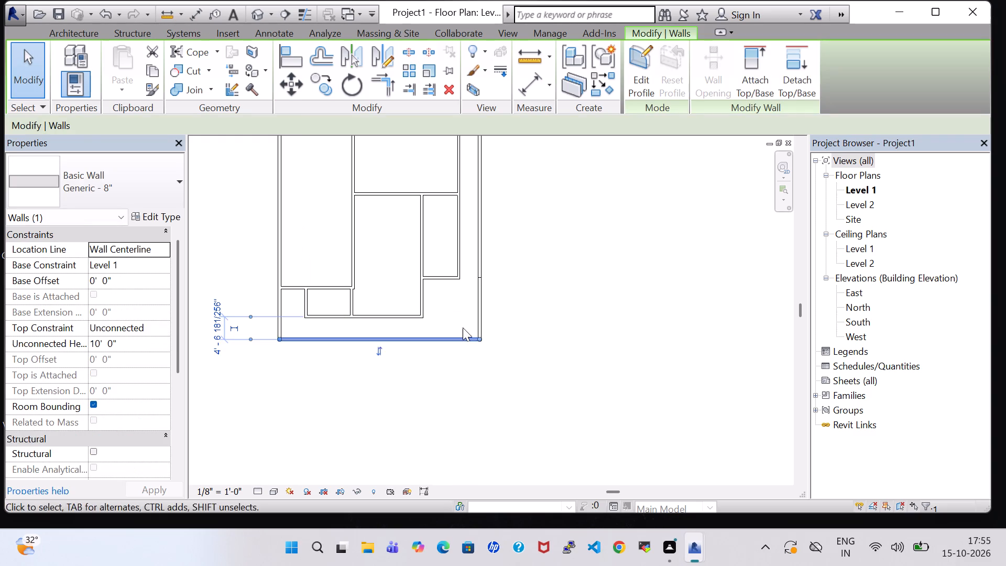
left_click(478, 323)
left_click(482, 266)
scroll(592, 241, "down", 2)
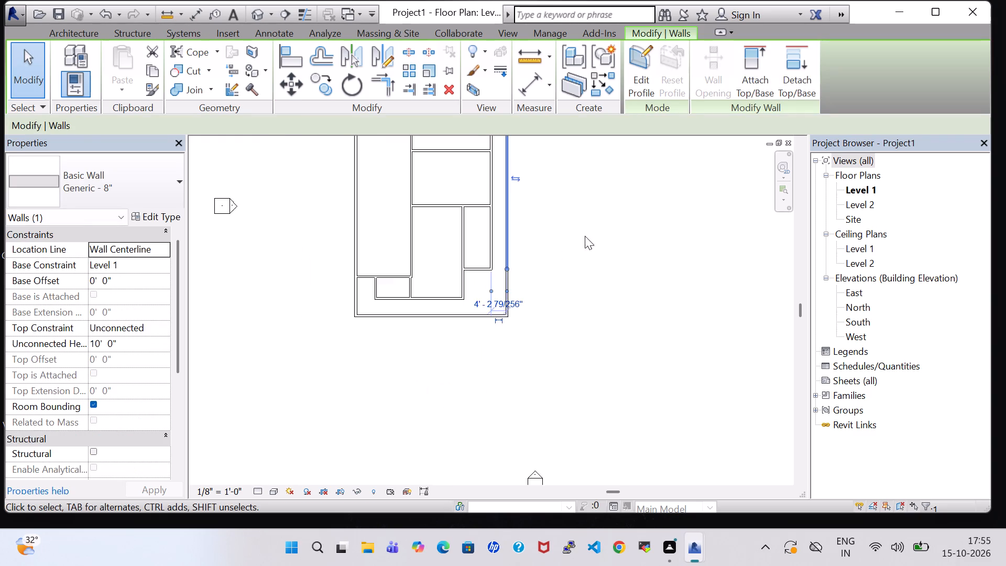
middle_click_drag(585, 236, 631, 392)
scroll(585, 236, "up", 1)
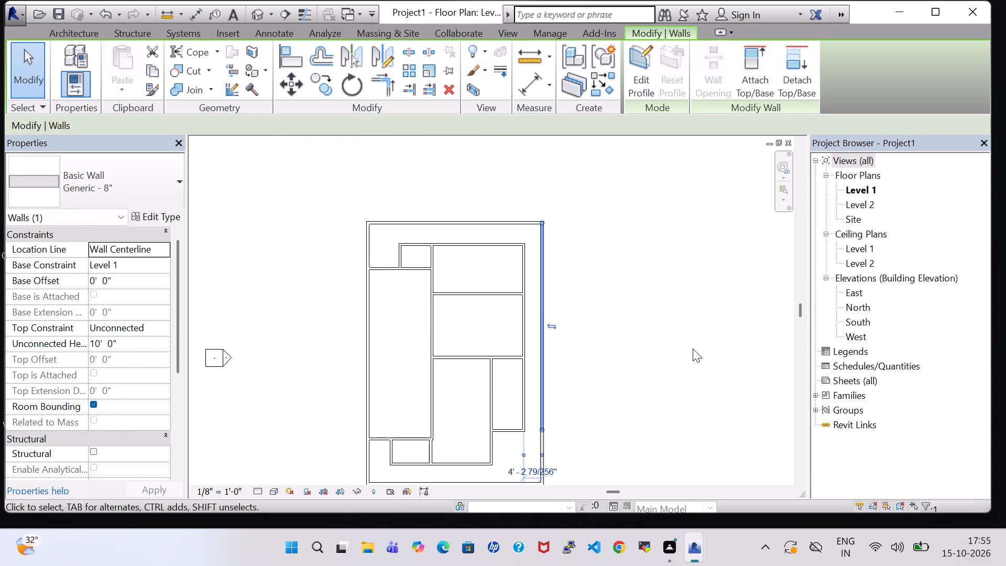
left_click(685, 335)
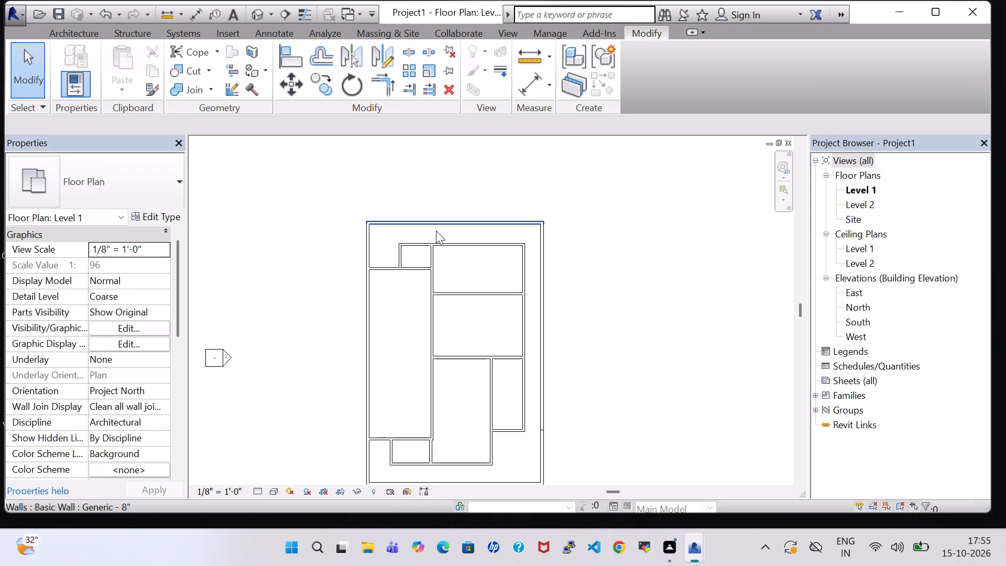
left_click(367, 229)
right_click(367, 230)
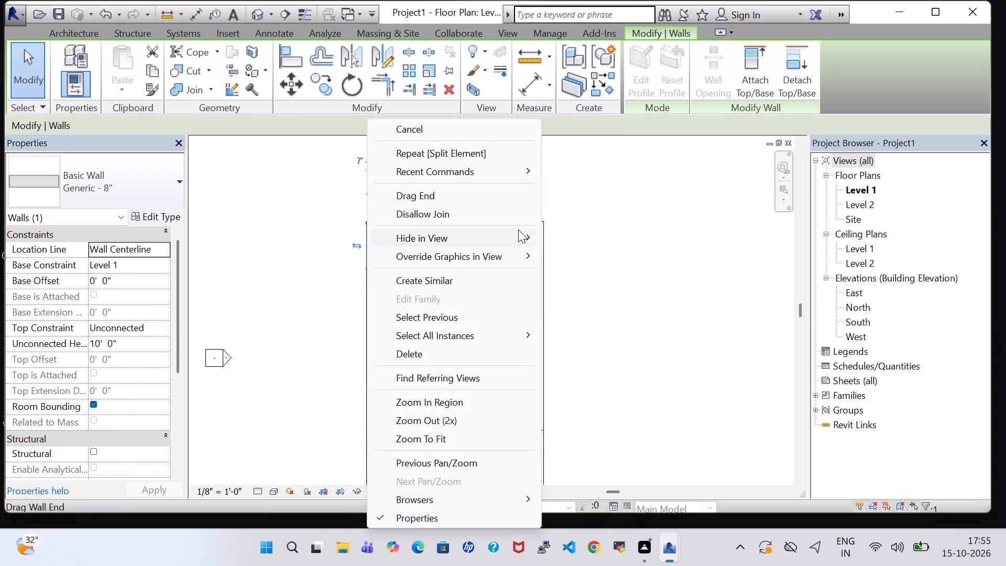
left_click(651, 233)
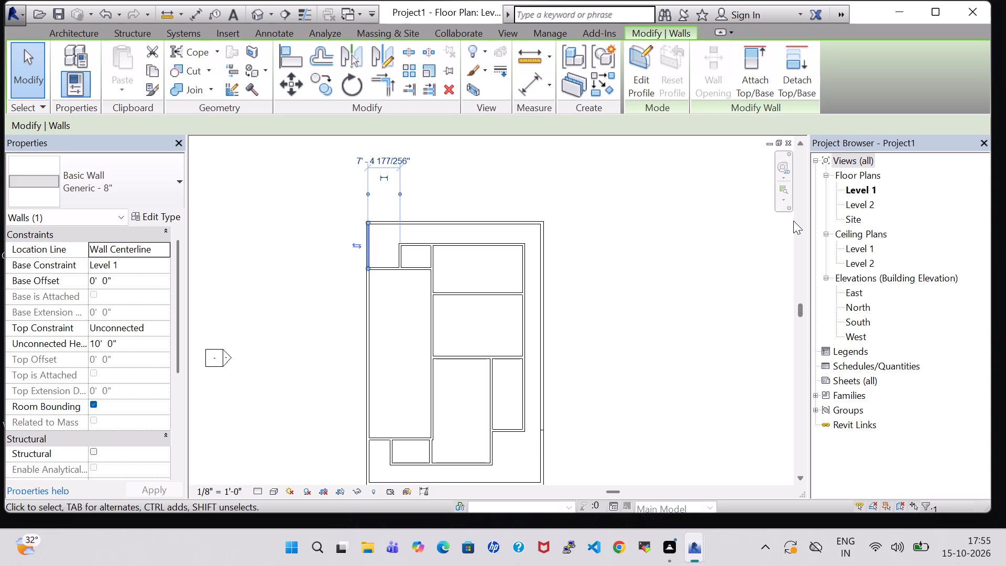
scroll(793, 221, "down", 1)
middle_click_drag(977, 338, 935, 309)
middle_click_drag(611, 298, 543, 233)
scroll(611, 298, "up", 1)
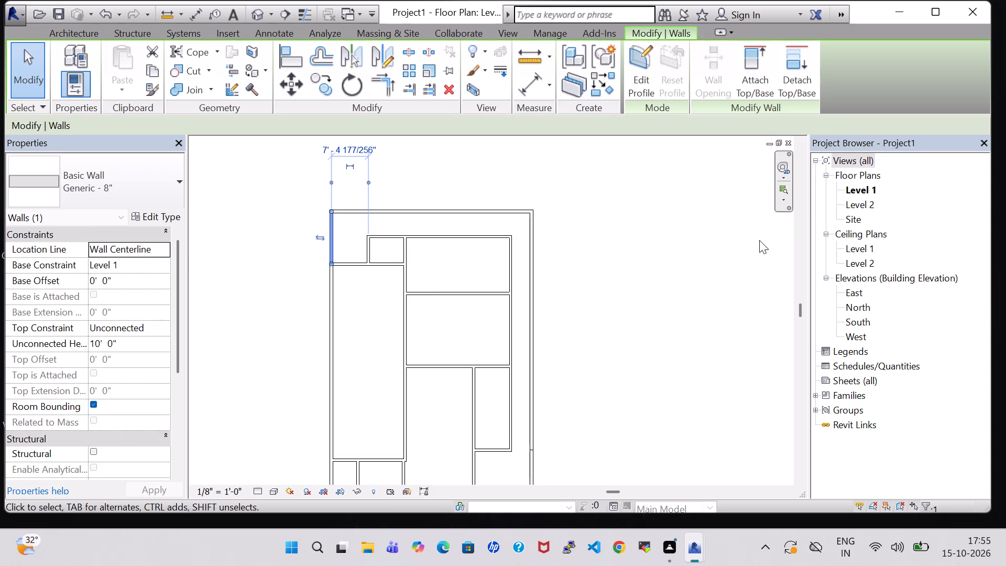
middle_click_drag(739, 265, 710, 149)
left_click(686, 287)
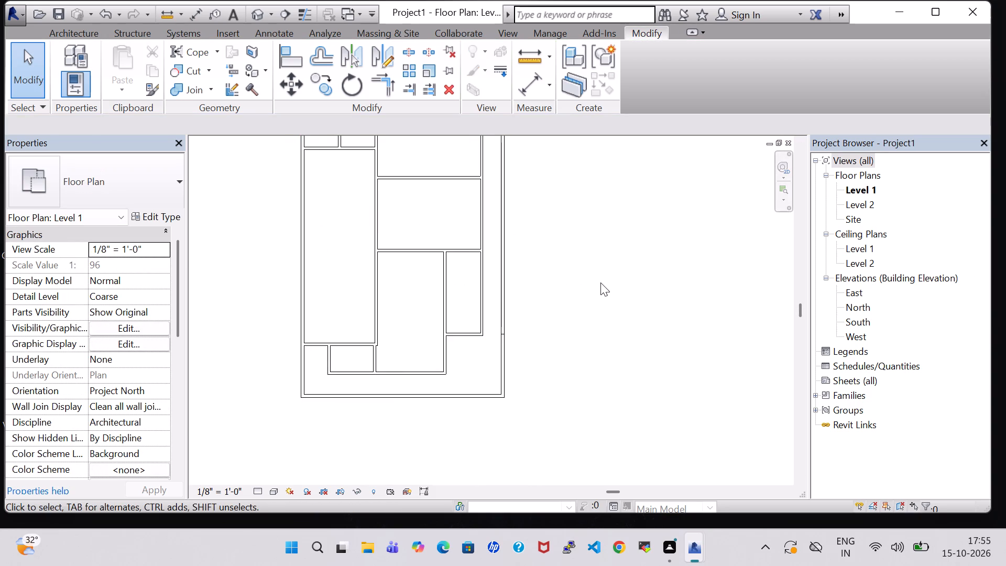
Set the Unconnected Height to 5' 0" for the north, south, north-west, south-west and long east outer wall segments.
middle_click_drag(600, 282, 666, 312)
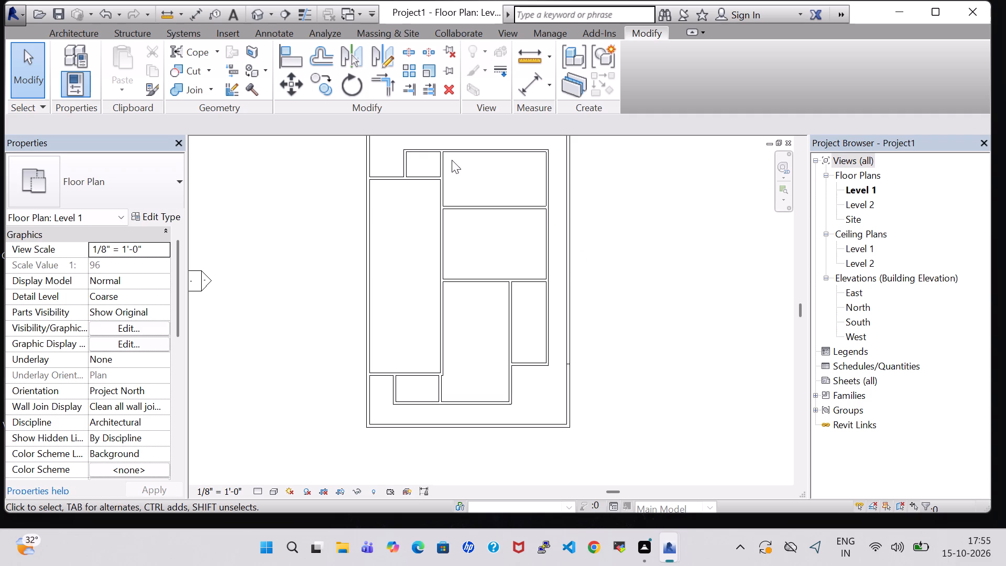
middle_click_drag(595, 216, 595, 307)
scroll(595, 302, "up", 1)
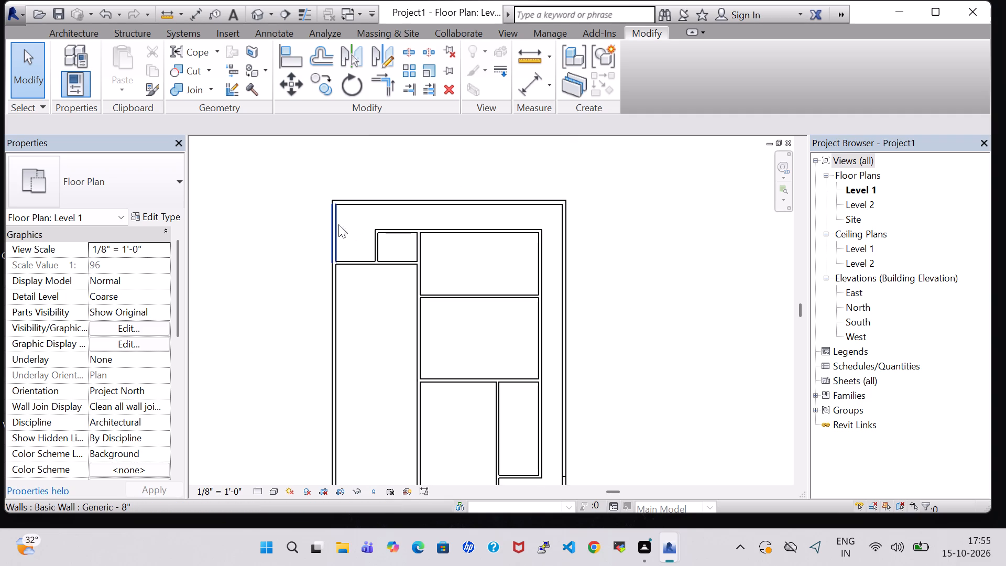
left_click(334, 230, "ctrl")
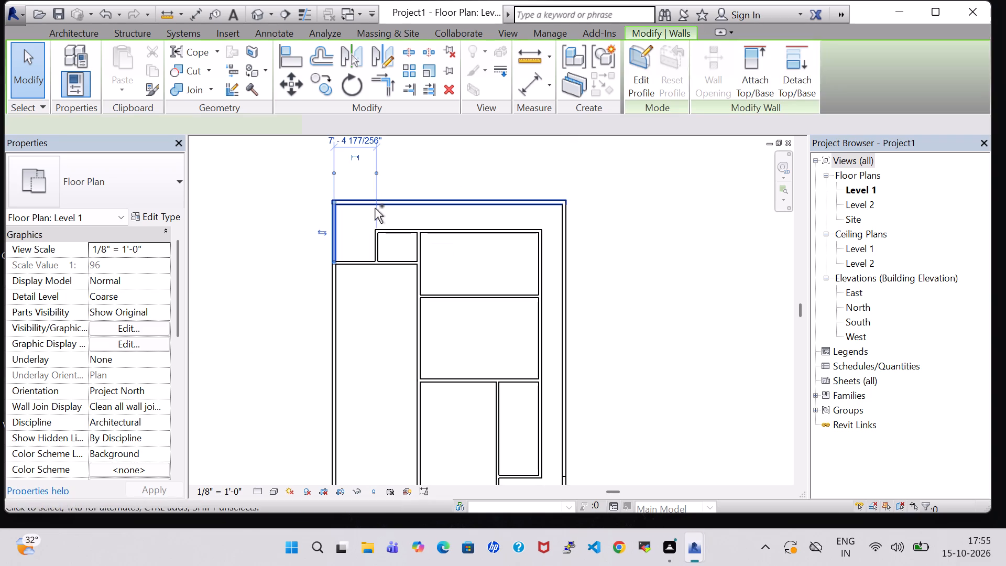
left_click(375, 208, "ctrl")
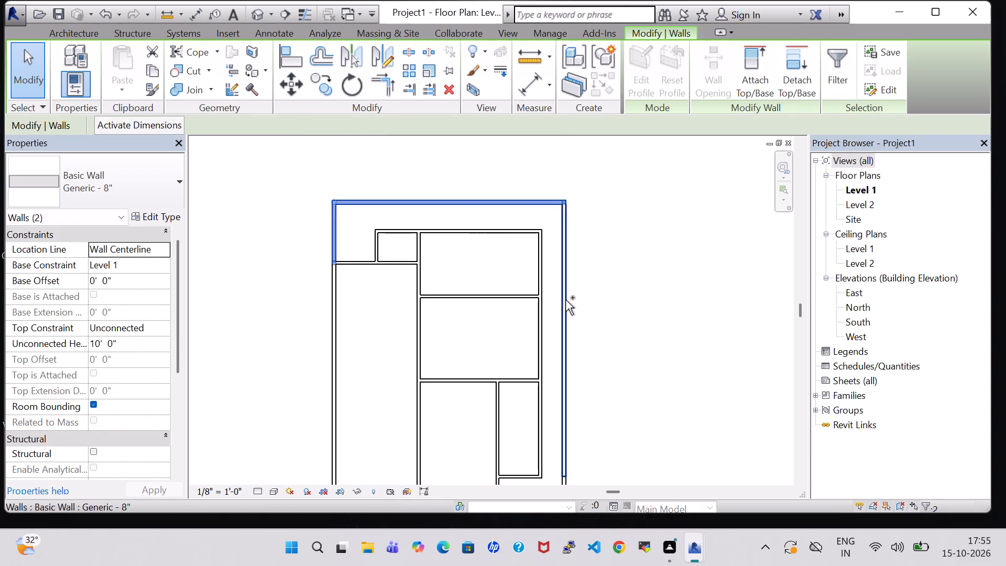
left_click(565, 300, "ctrl")
middle_click_drag(655, 354, 662, 192)
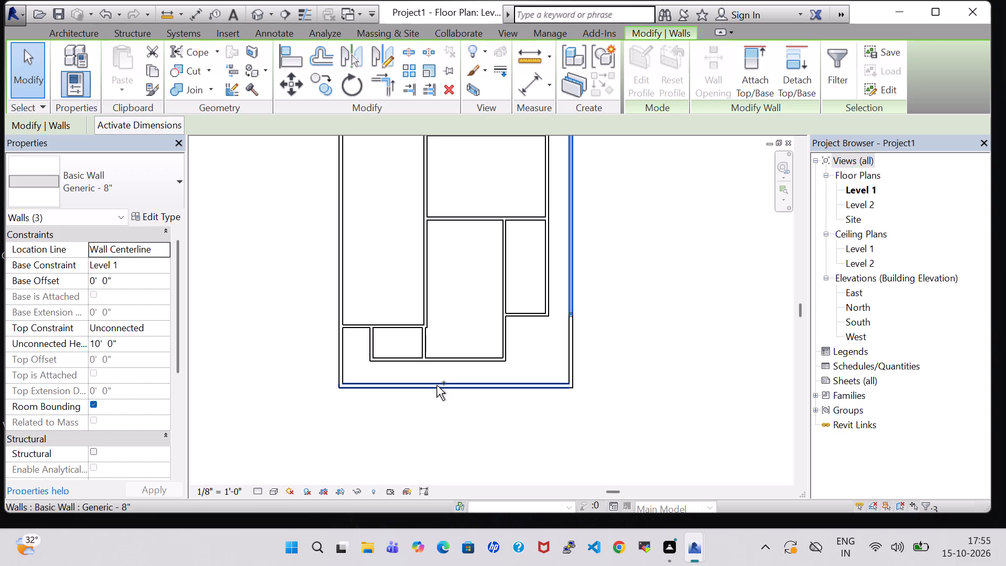
left_click(436, 385, "ctrl")
left_click(341, 355, "ctrl")
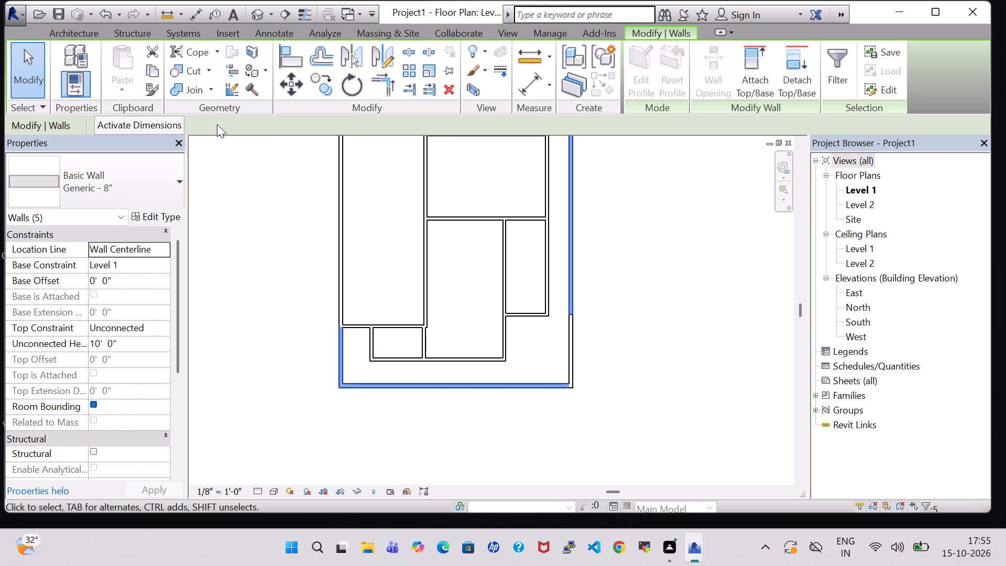
left_click(93, 350)
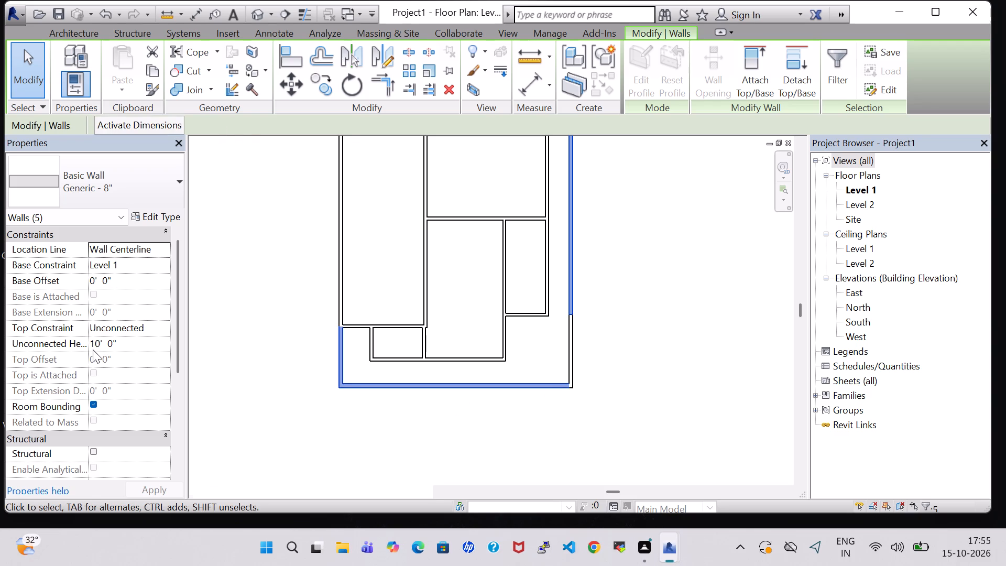
left_click(93, 348)
left_click(100, 344)
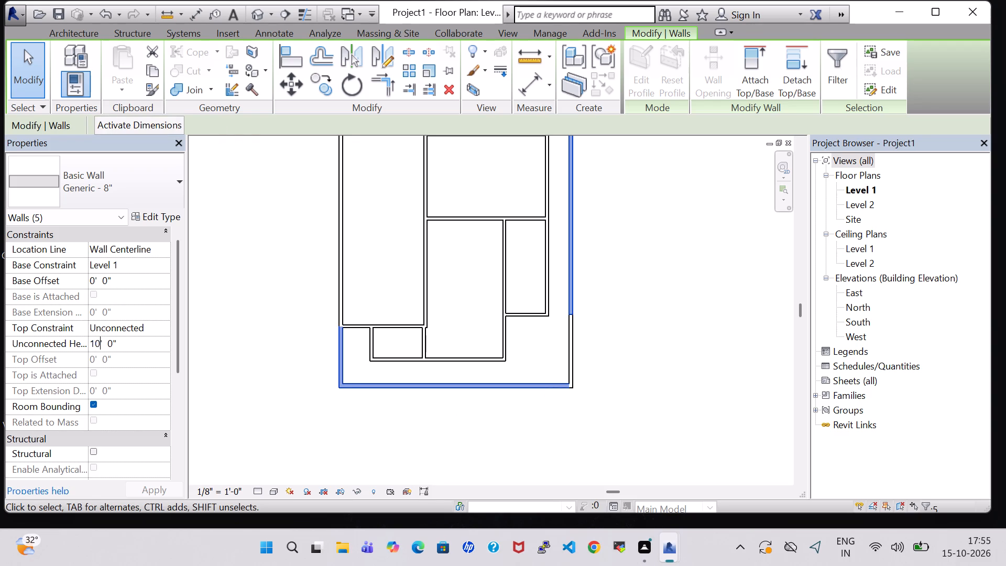
key("BackSpace")
key("BackSpace")
key("5")
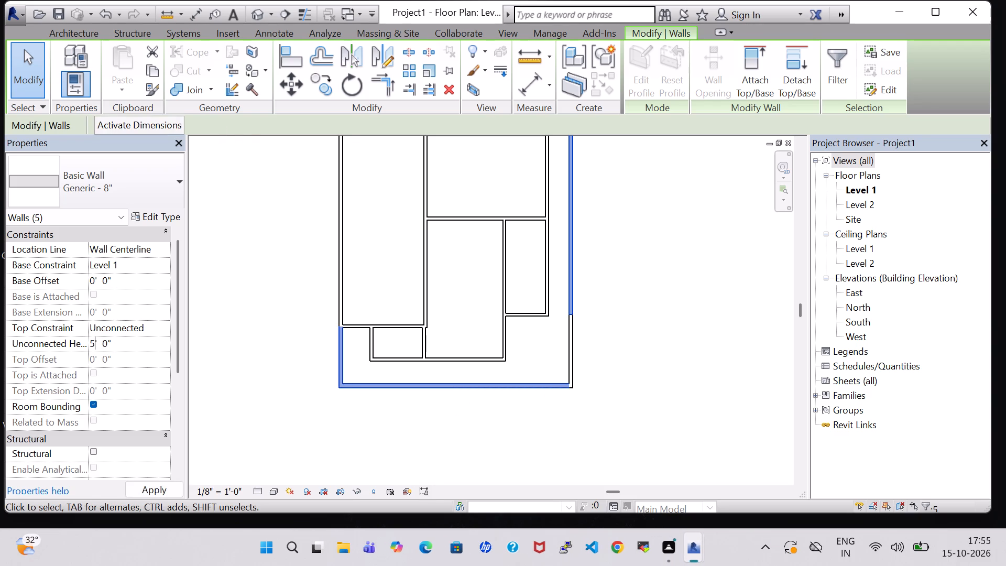
left_click(155, 487)
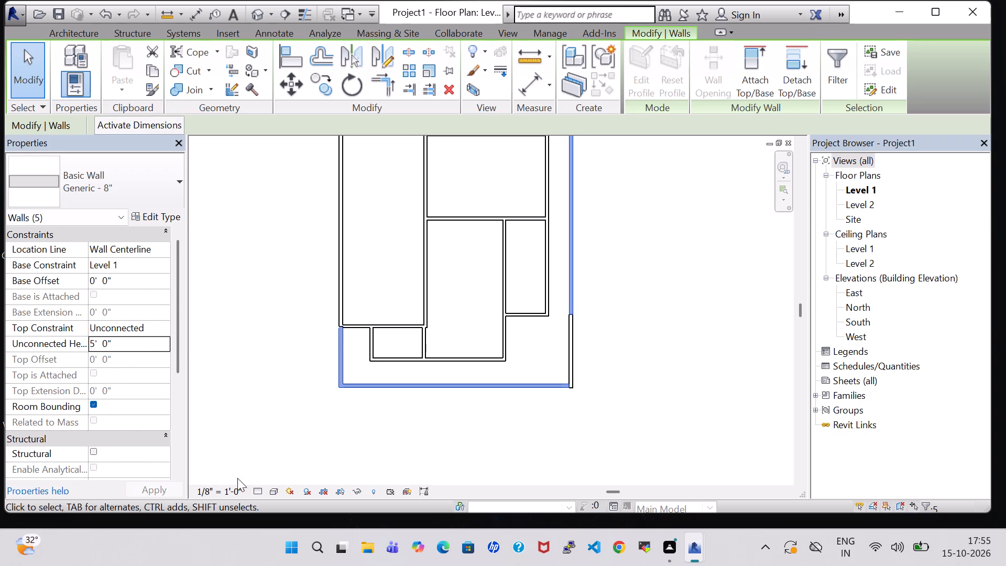
left_click(319, 441)
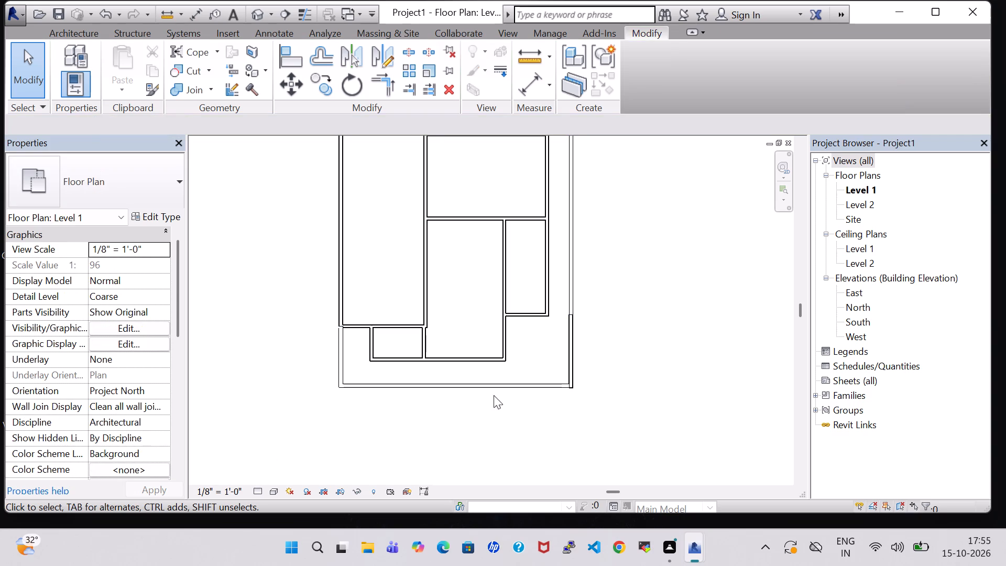
Set the Unconnected Height of the short south segment of the east outer wall to 5' 0".
left_click(573, 355)
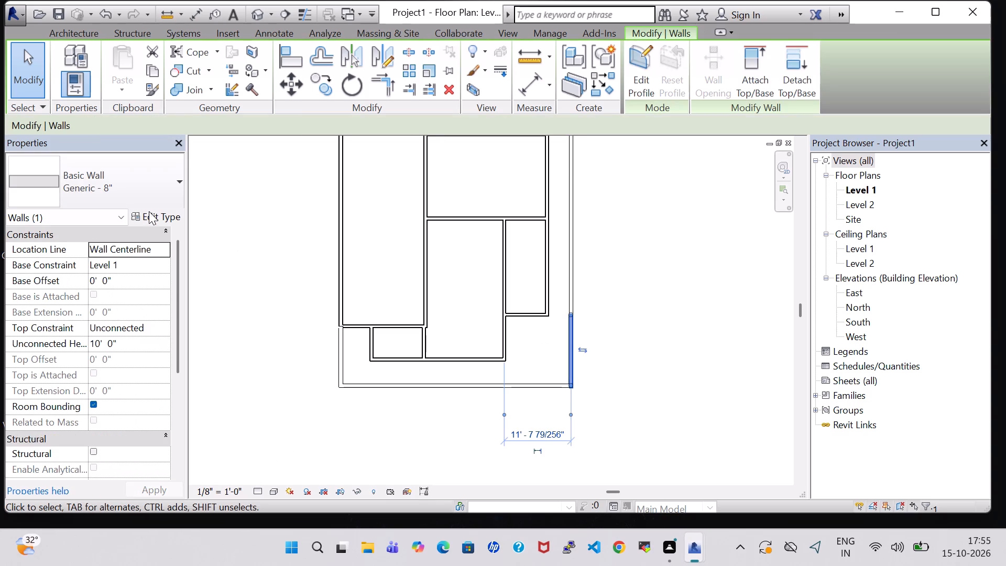
left_click(92, 348)
left_click(95, 345)
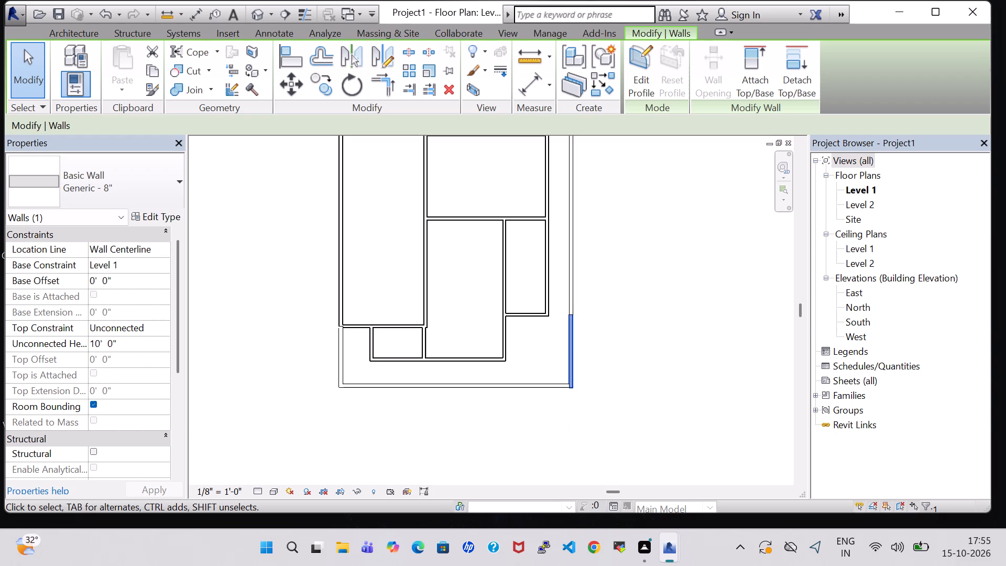
left_click(101, 345)
key("BackSpace")
key("BackSpace")
key("5")
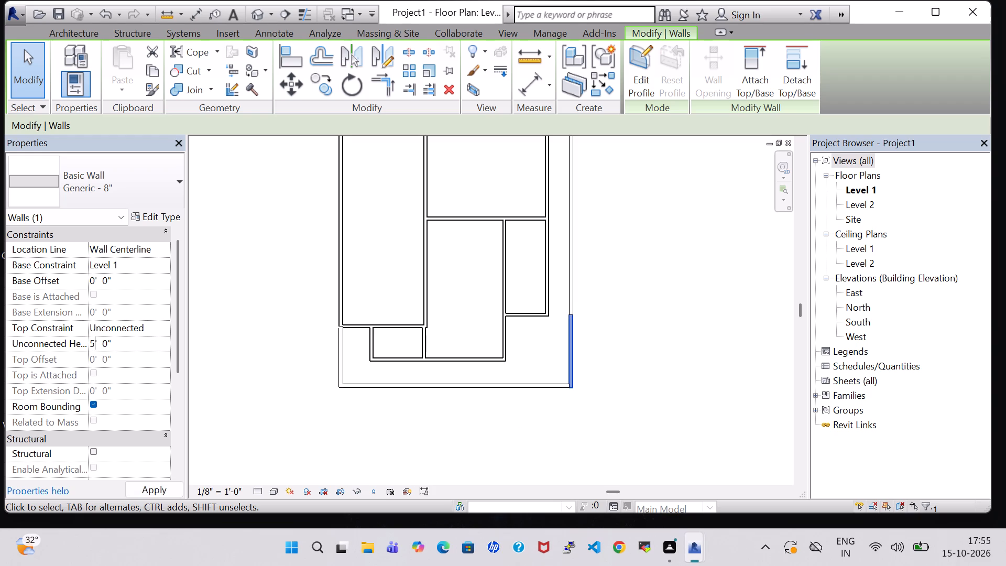
left_click(169, 487)
left_click(596, 395)
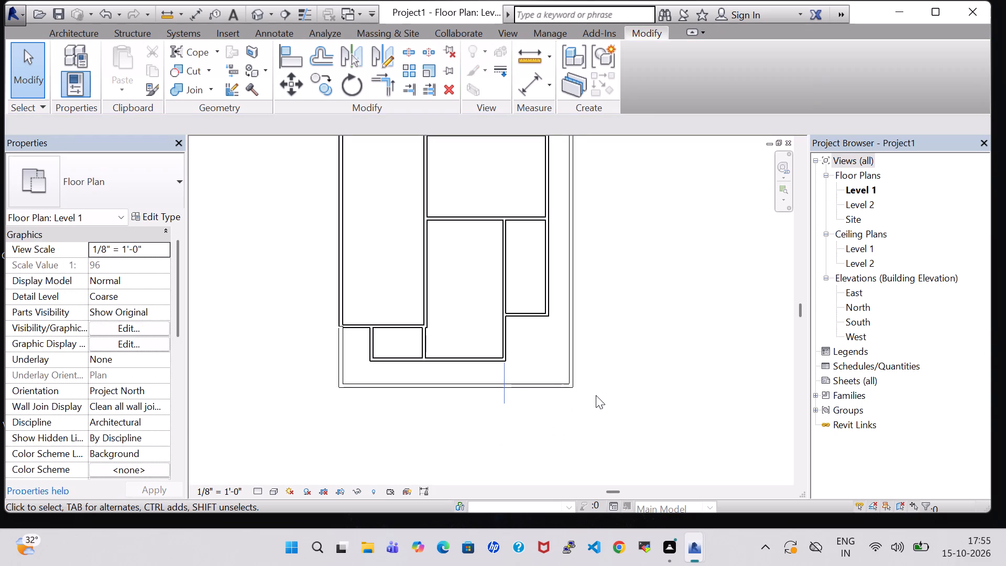
Check the heights of the south outer wall and the long east outer wall segment.
left_click(574, 372)
left_click(524, 384)
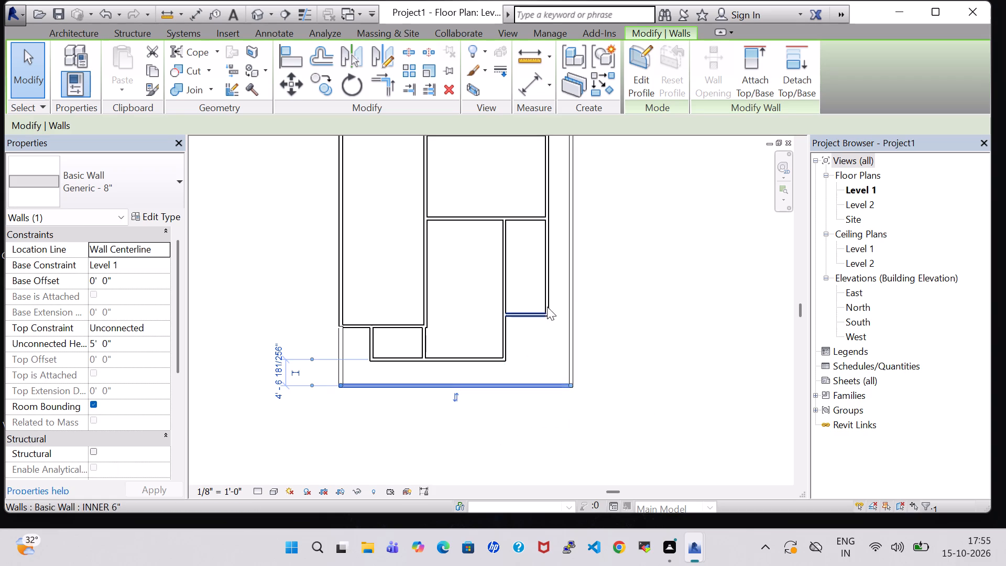
left_click(571, 288)
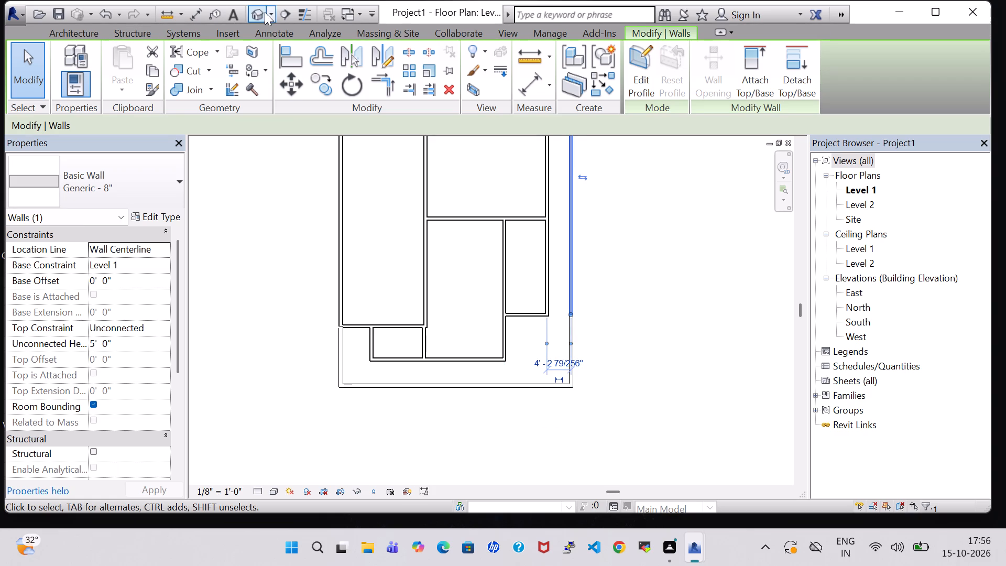
Open the default 3D view, set its visual style to Realistic, and inspect the outer walls against the inner partitions.
left_click(255, 9)
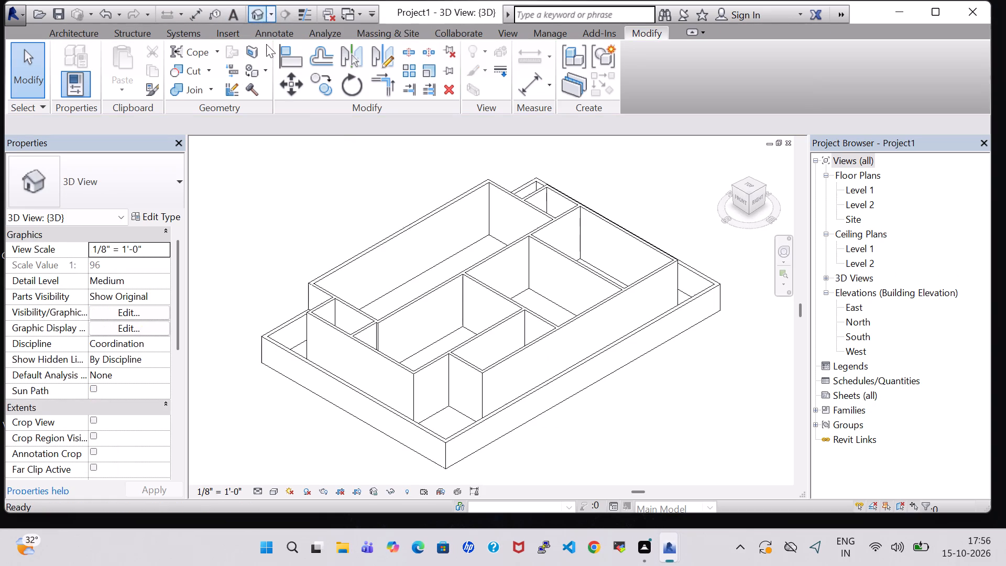
middle_click_drag(273, 233, 336, 248)
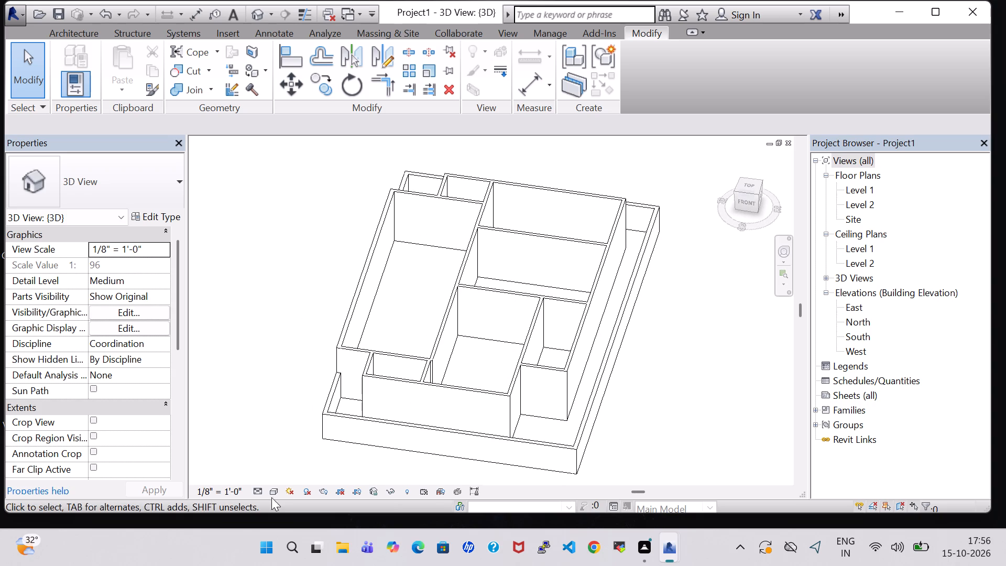
left_click(274, 488)
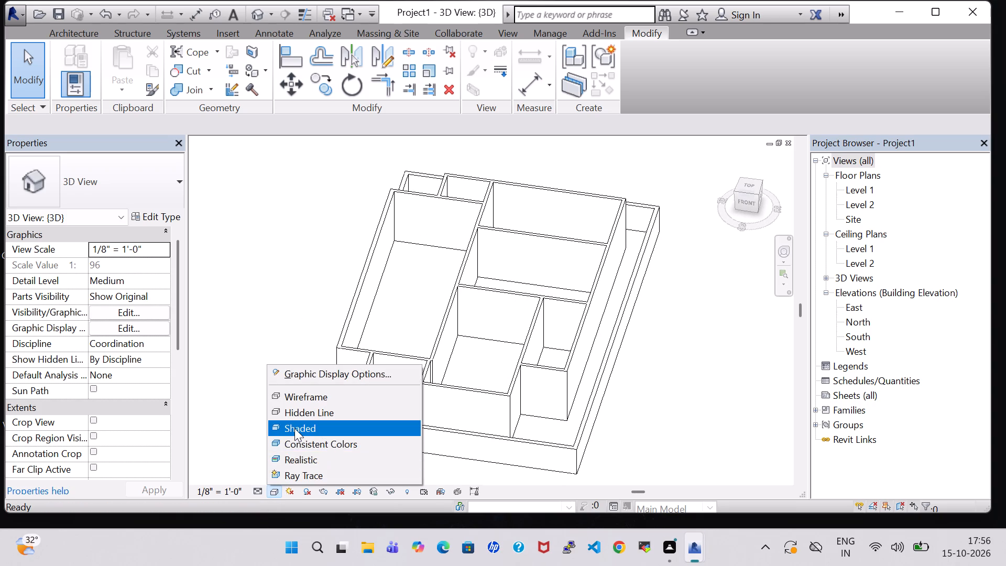
left_click(308, 453)
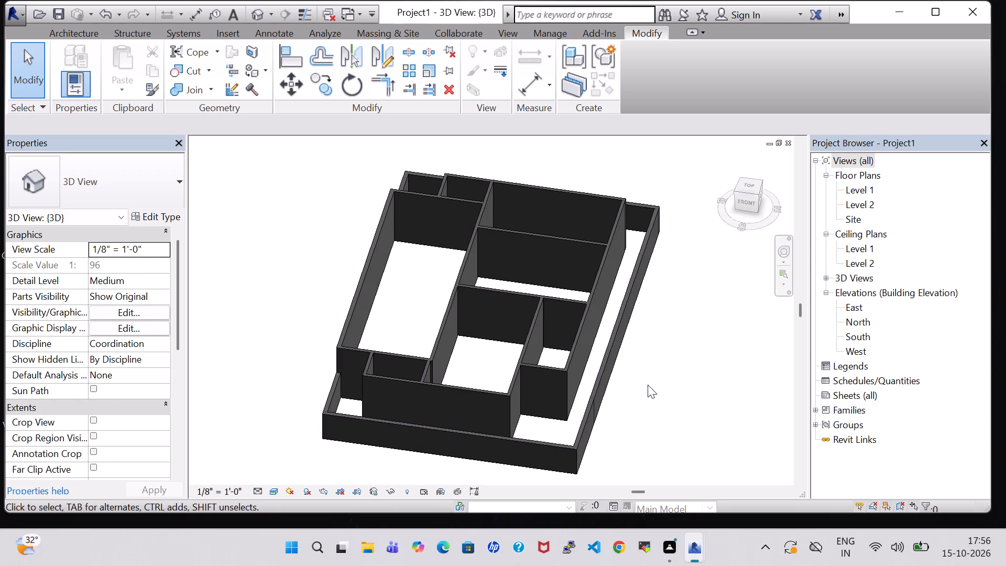
left_click(660, 385)
middle_click_drag(655, 383, 684, 307, "shift")
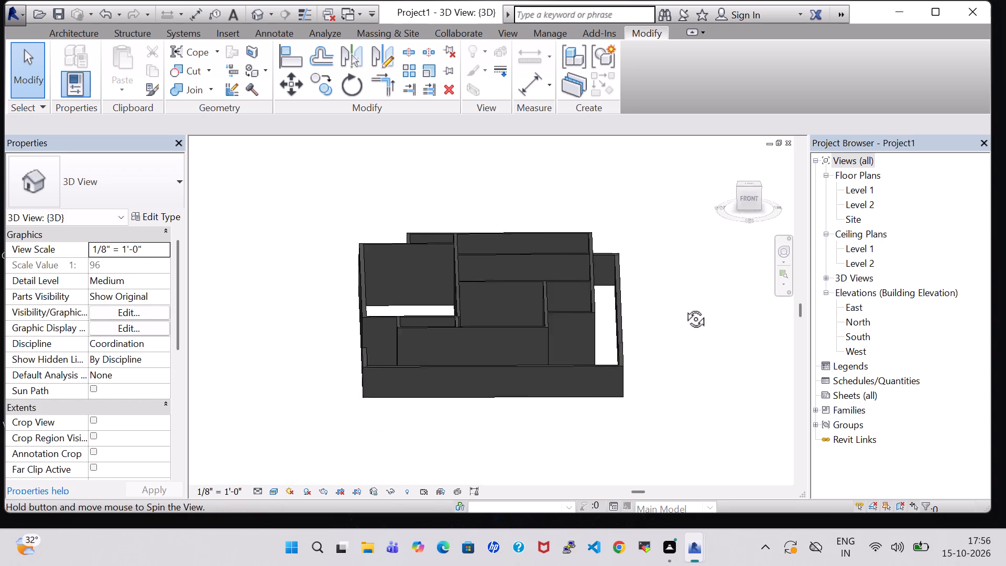
middle_click_drag(684, 307, 670, 320, "shift")
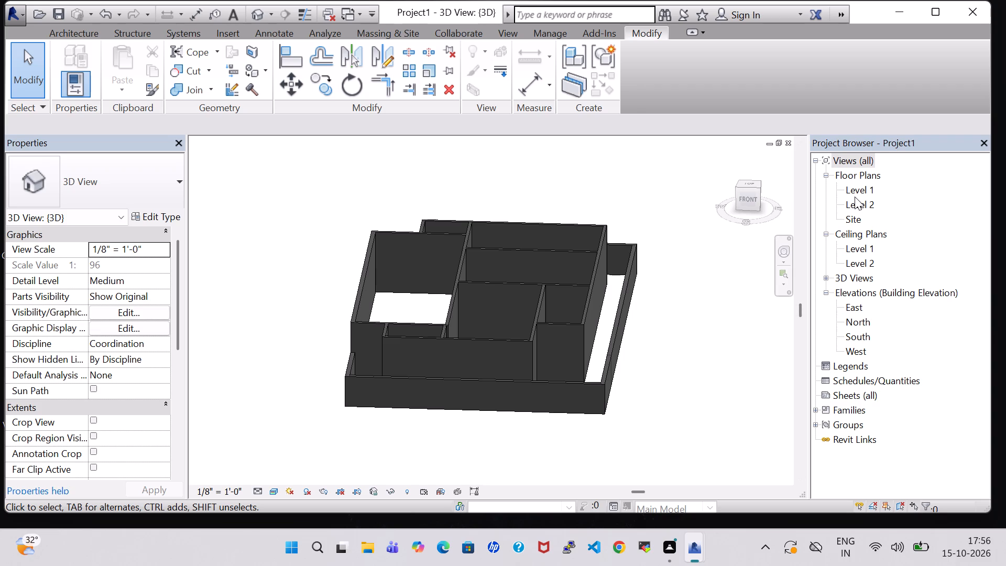
On the Level 1 plan, place a Single-Flush 36" x 84" door in the small north room's south wall, about 5' from its west wall.
double_click(856, 193)
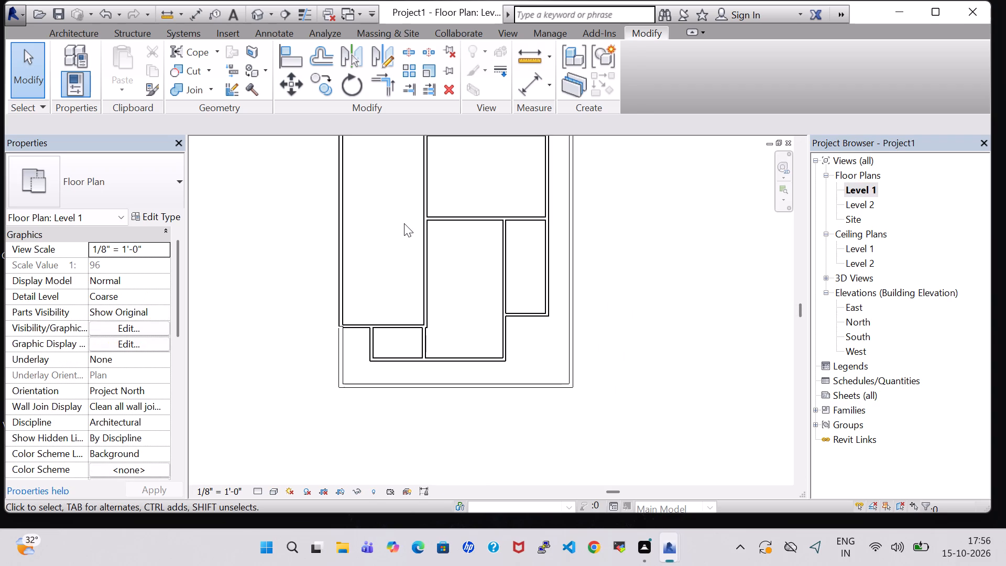
scroll(413, 325, "down", 2)
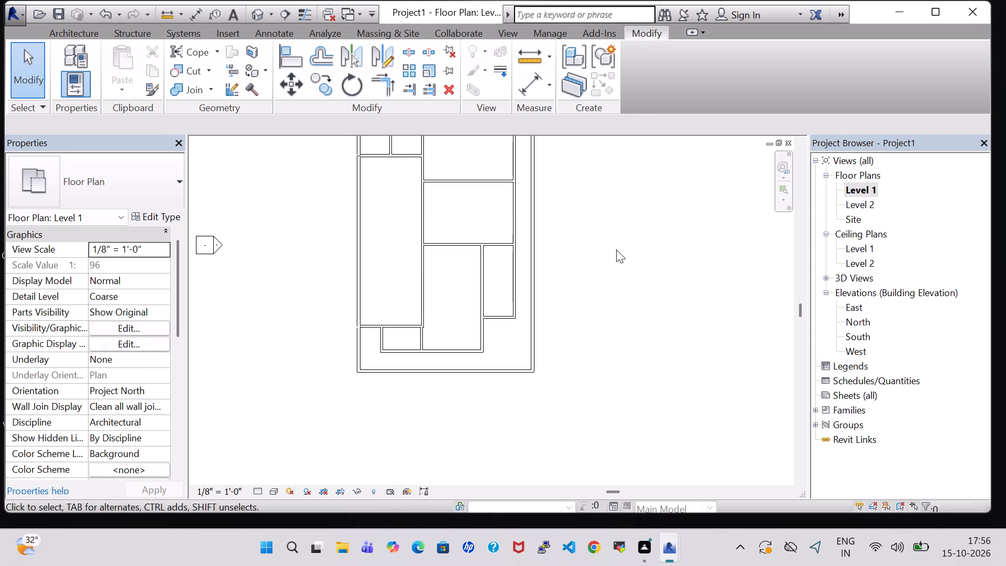
middle_click_drag(616, 249, 616, 405)
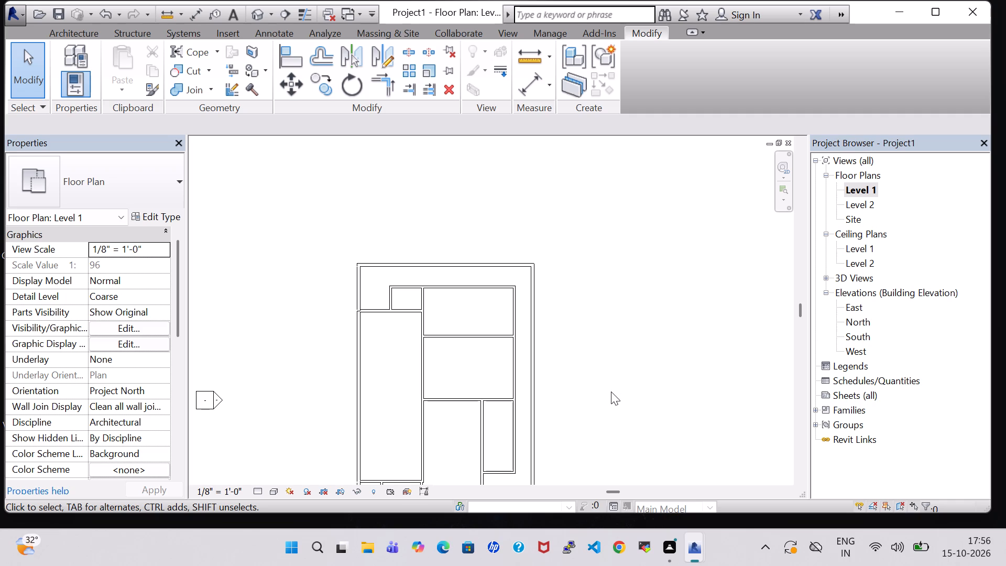
scroll(556, 300, "up", 1)
middle_click_drag(556, 300, 594, 245)
scroll(579, 209, "down", 1)
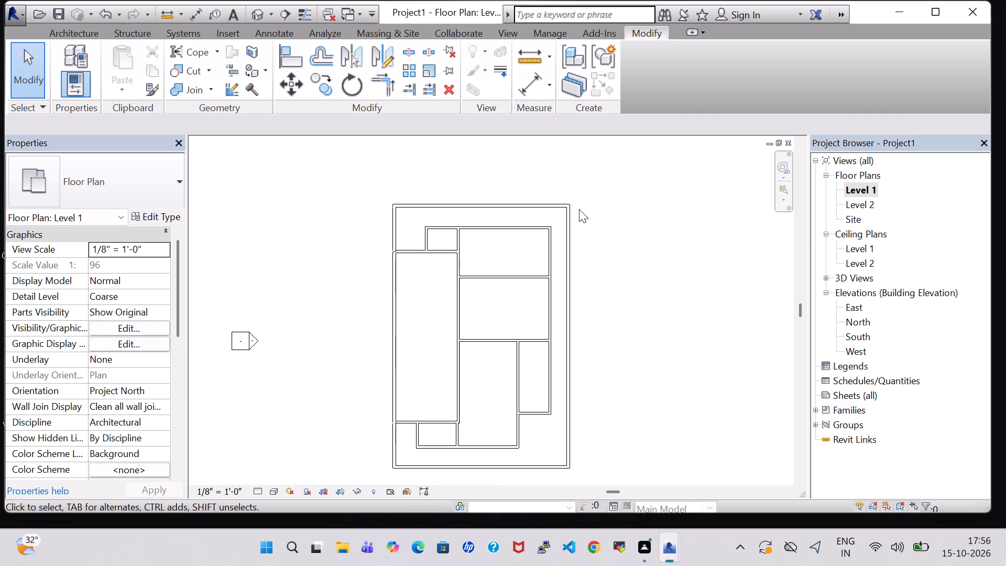
scroll(579, 209, "down", 1)
middle_click_drag(671, 384, 670, 354)
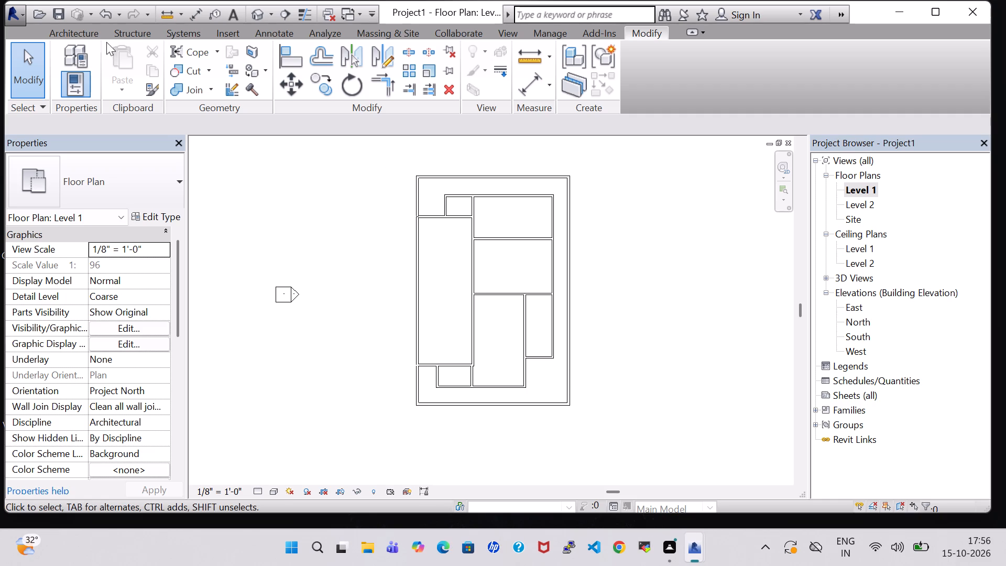
left_click(81, 37)
left_click(97, 52)
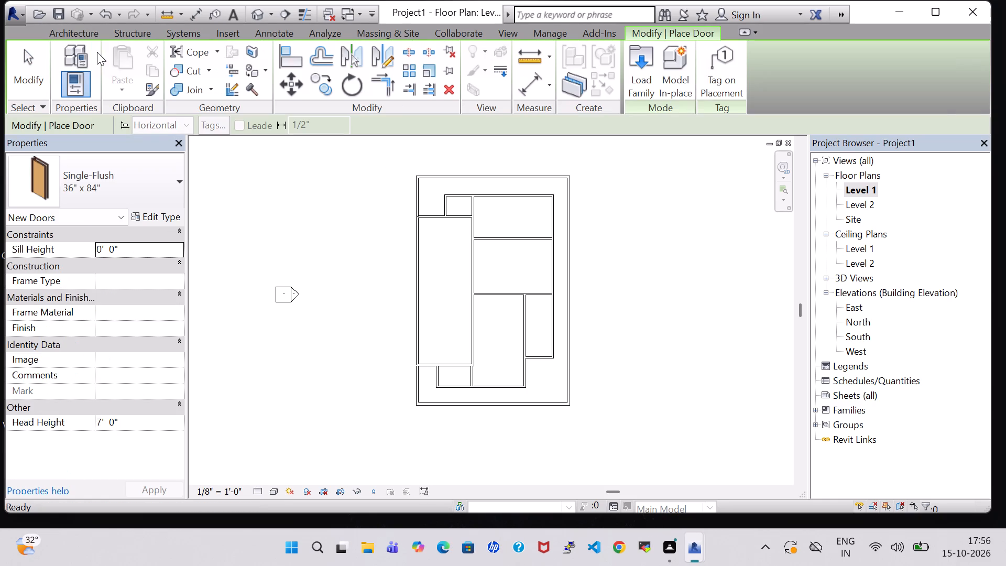
scroll(431, 255, "up", 2)
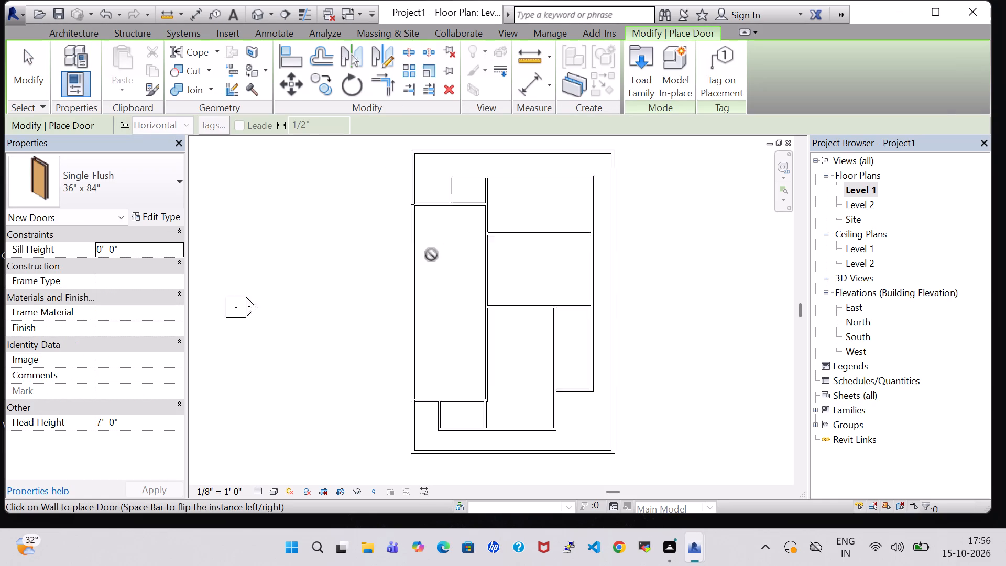
scroll(431, 255, "up", 1)
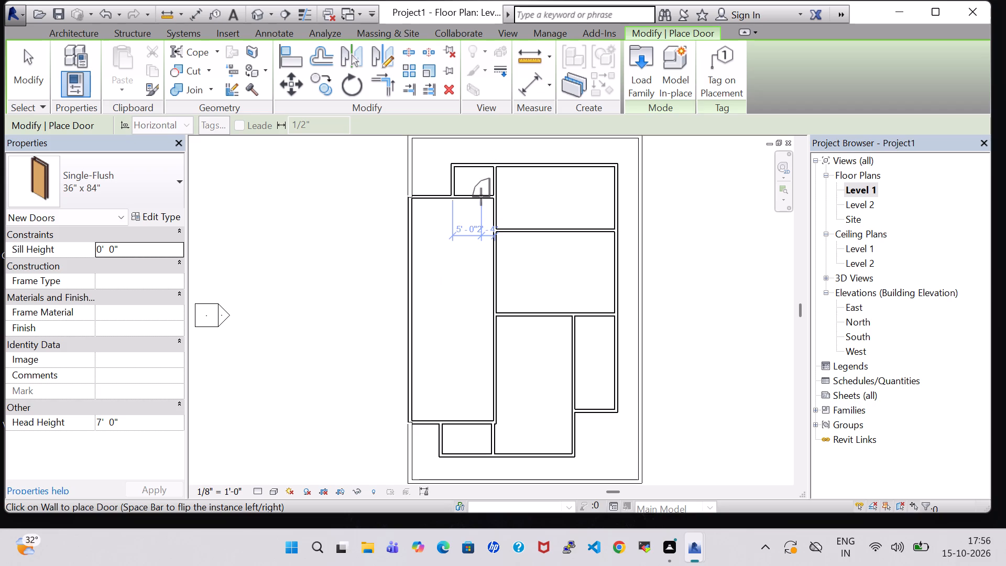
left_click(481, 197)
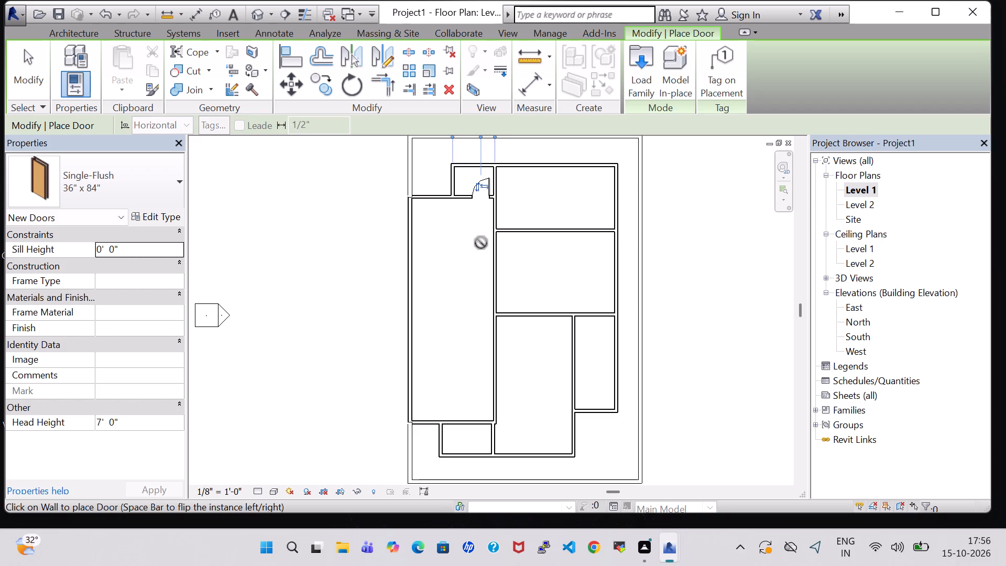
key("Escape")
key("Escape")
Set the wall type for new walls to Basic Wall INNER 6".
left_click(61, 62)
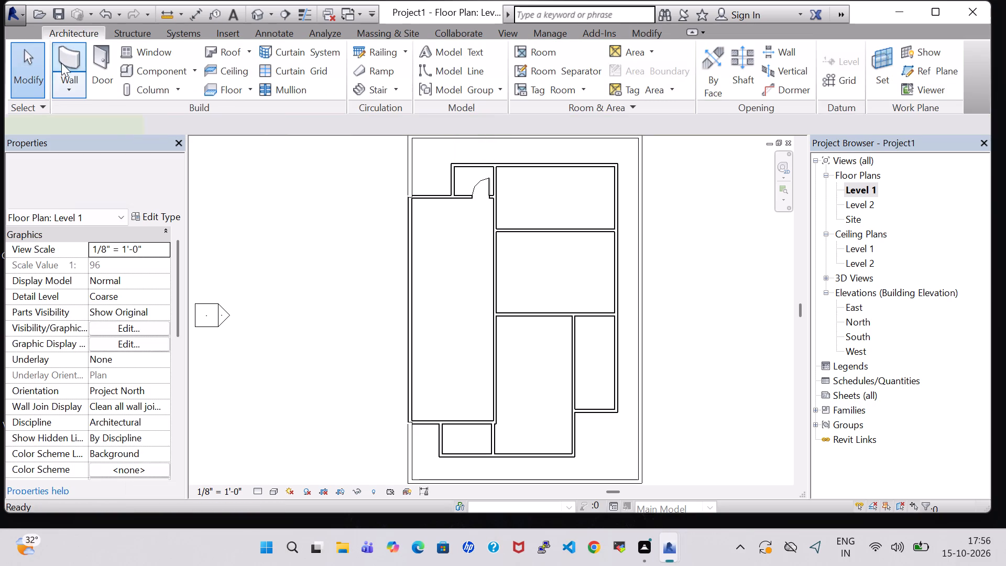
left_click(177, 191)
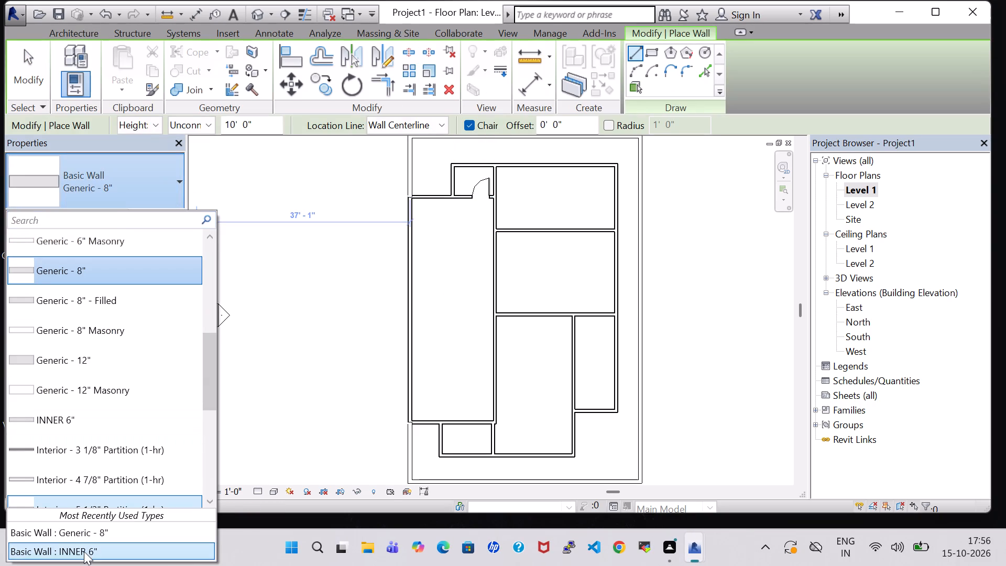
left_click(84, 551)
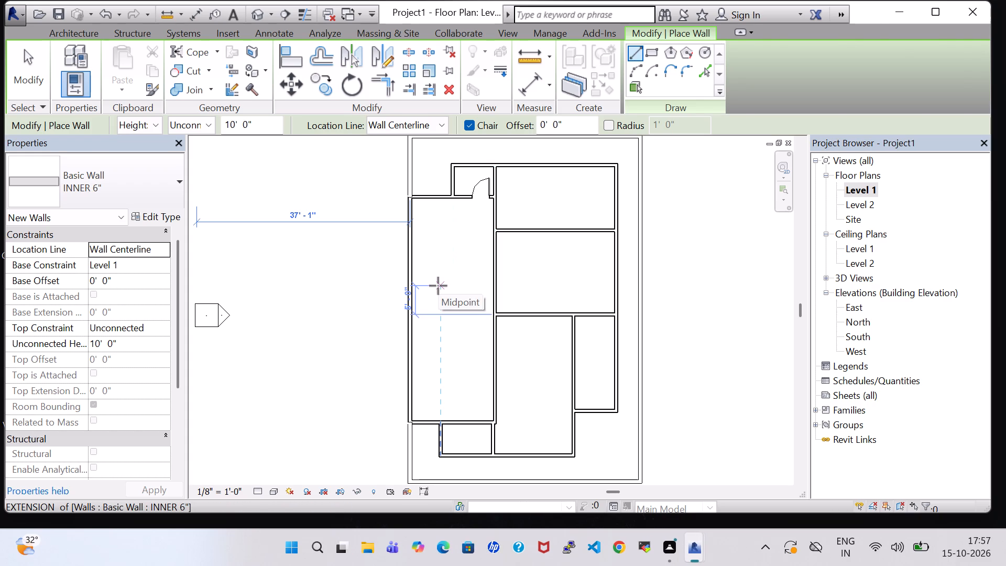
key("Escape")
key("Escape")
Nudge the small north room's south wall, which holds the door, southward to 9' 0" from the north inner wall.
left_click(435, 200)
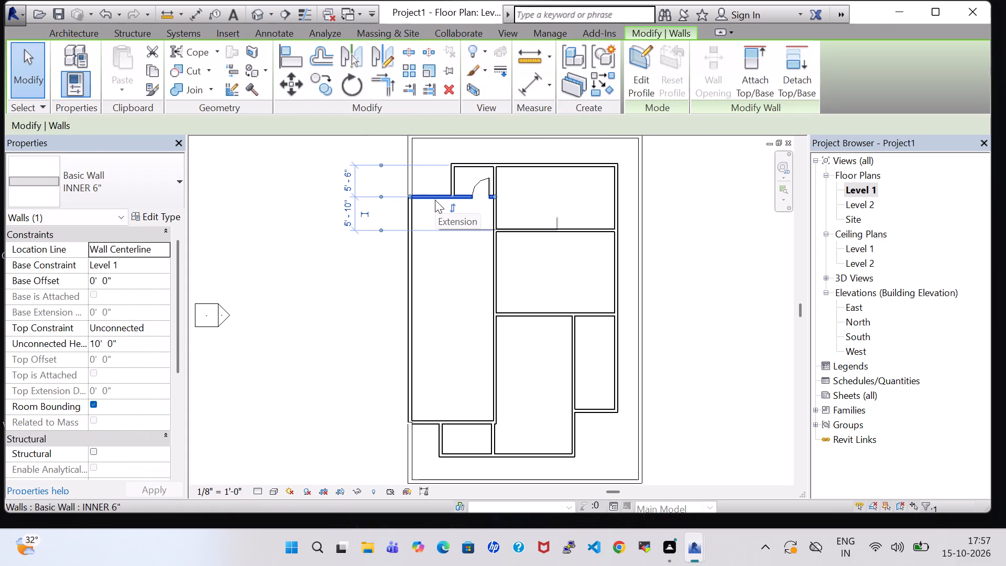
key("Down")
key("Down")
key("Down")
key("Down")
key("Down")
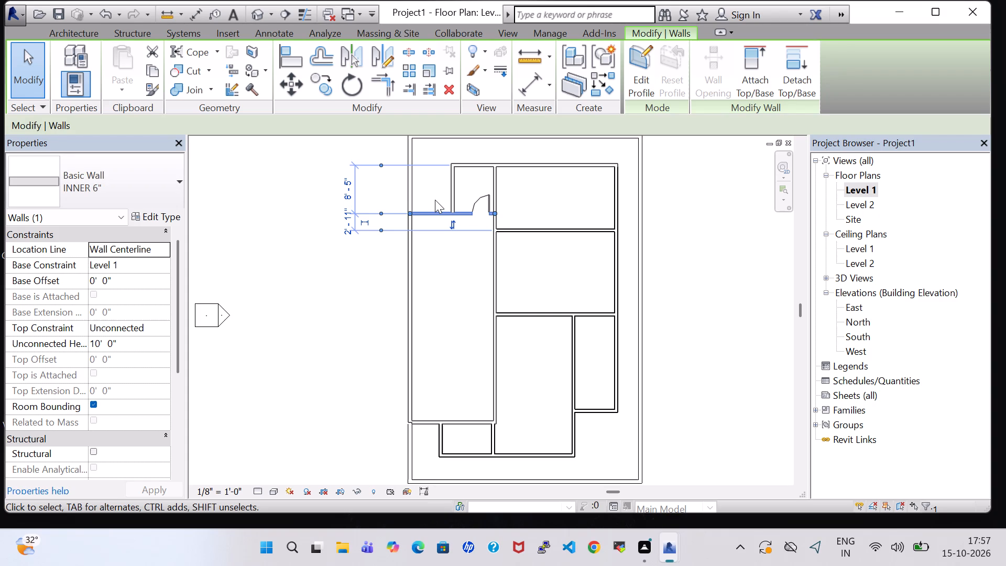
key("Down")
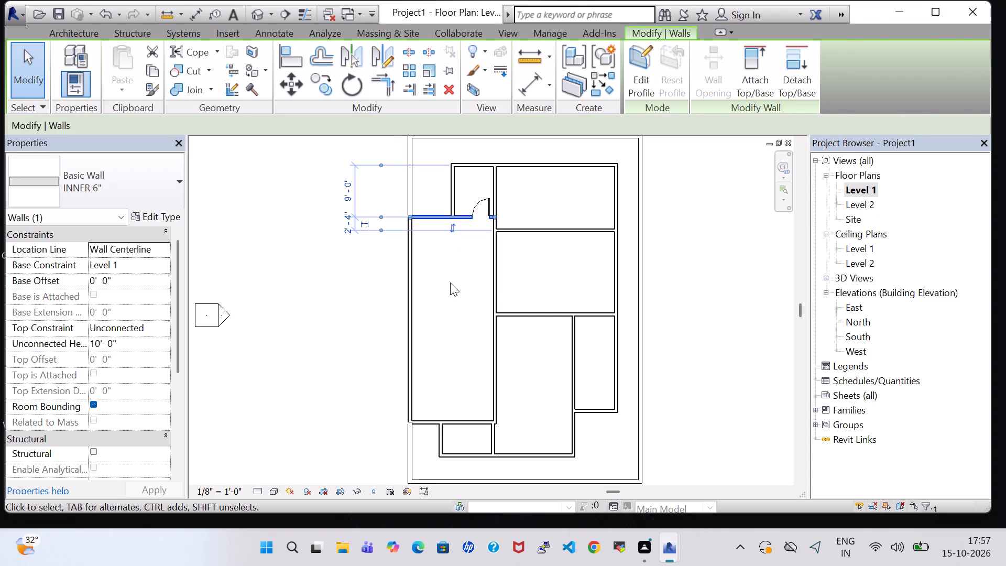
left_click(450, 282)
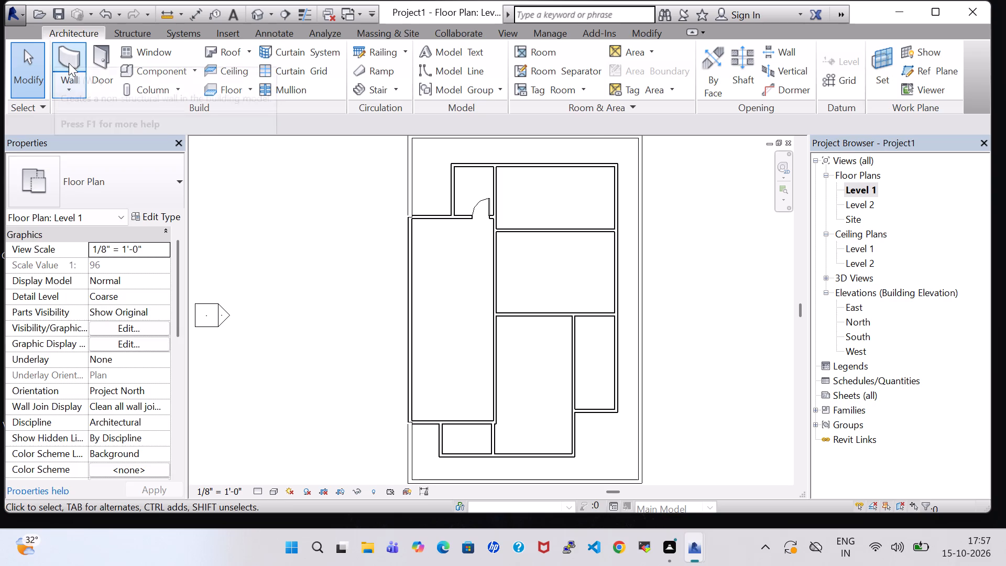
Draw an INNER 6" partition across the large west room, extending the middle east room's south wall to the west outer wall.
left_click(69, 63)
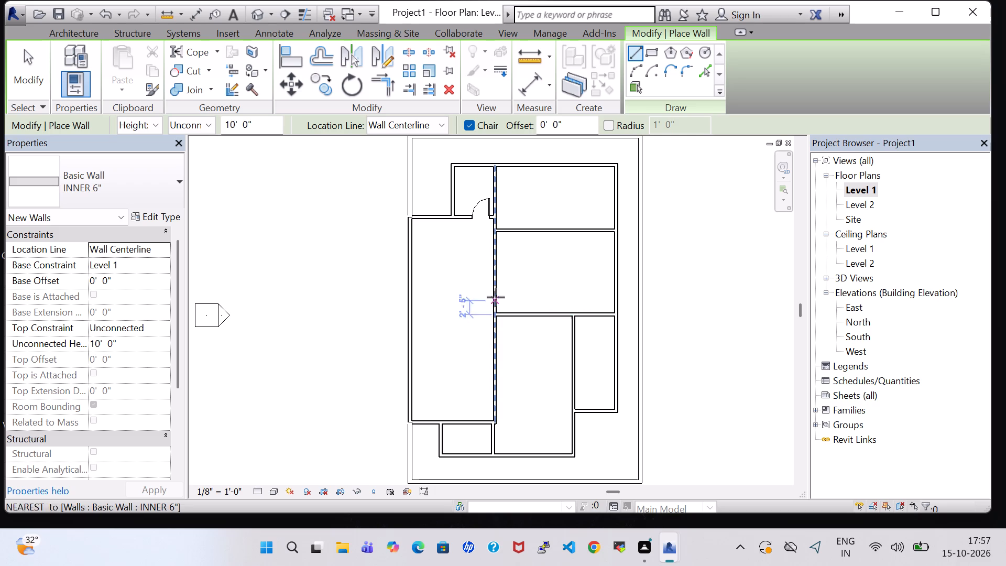
left_click(491, 292)
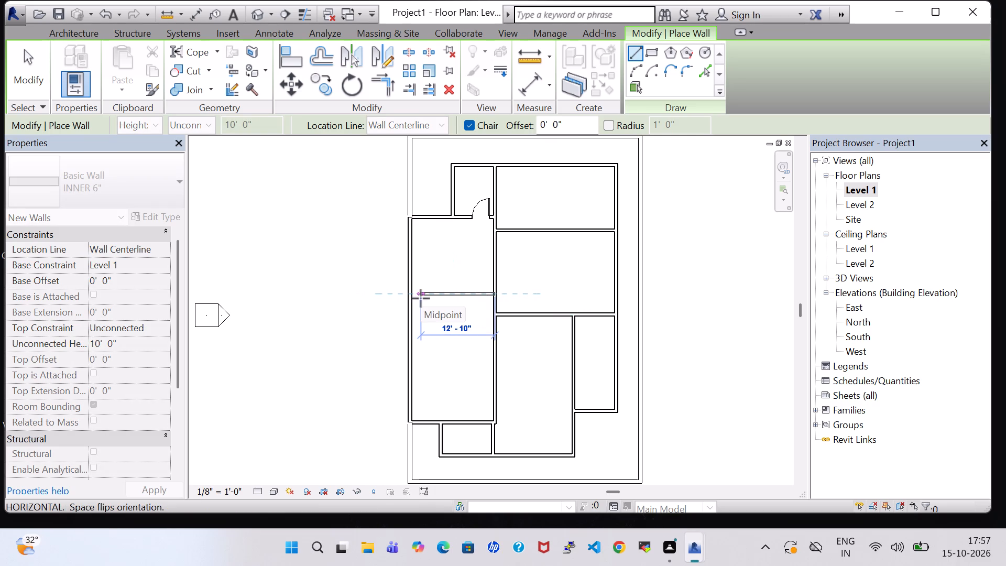
key("Escape")
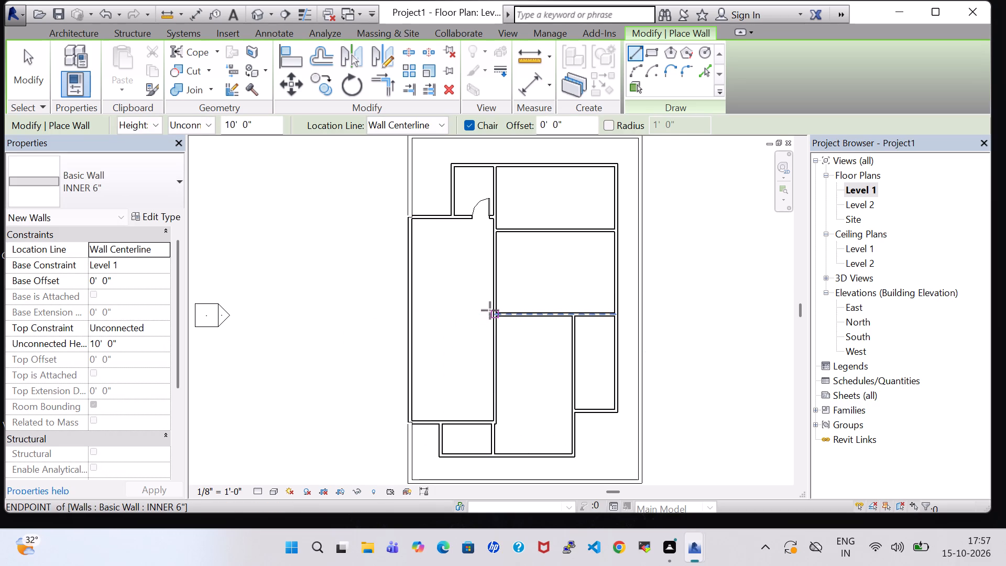
left_click(497, 314)
left_click(402, 320)
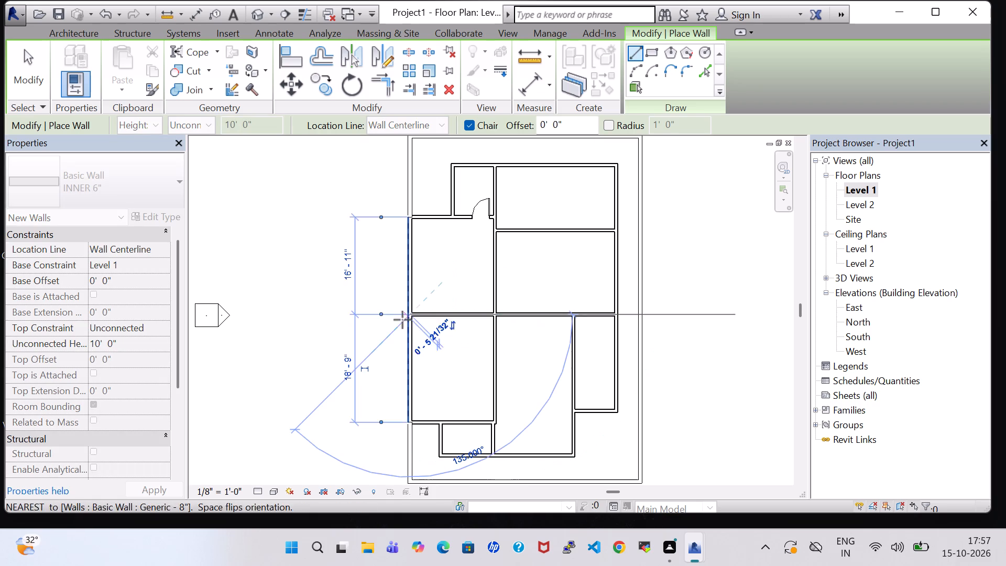
key("Escape")
key("Escape")
Draw a north-south INNER 6" partition through the northeast room, about 15' 9" from its east wall.
scroll(458, 271, "down", 1)
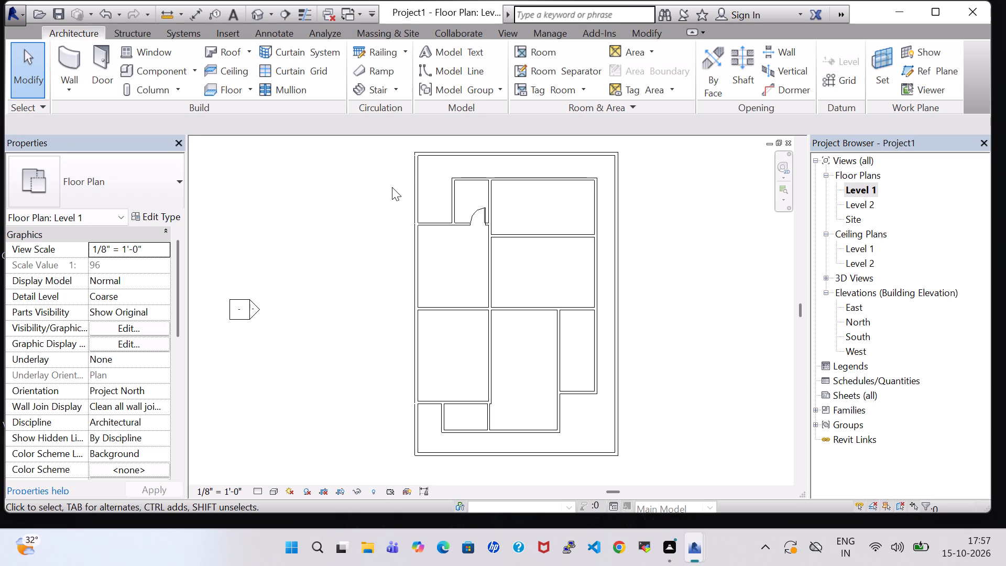
left_click(72, 60)
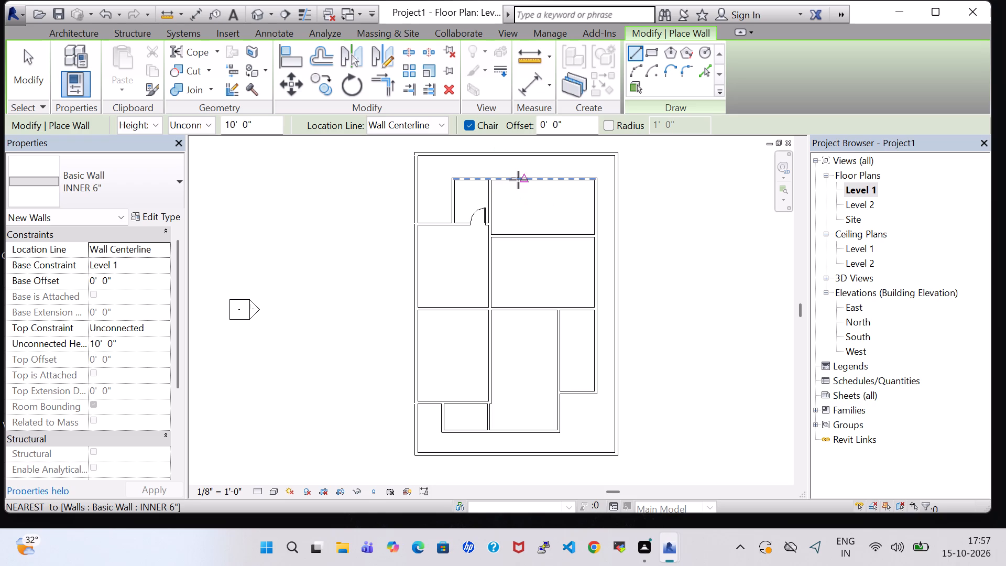
left_click(517, 180)
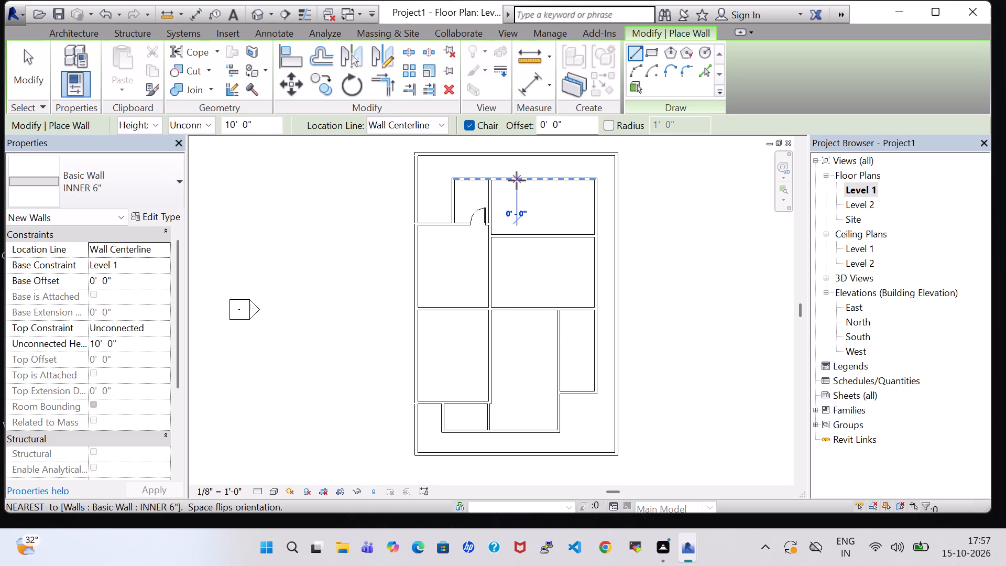
left_click(520, 237)
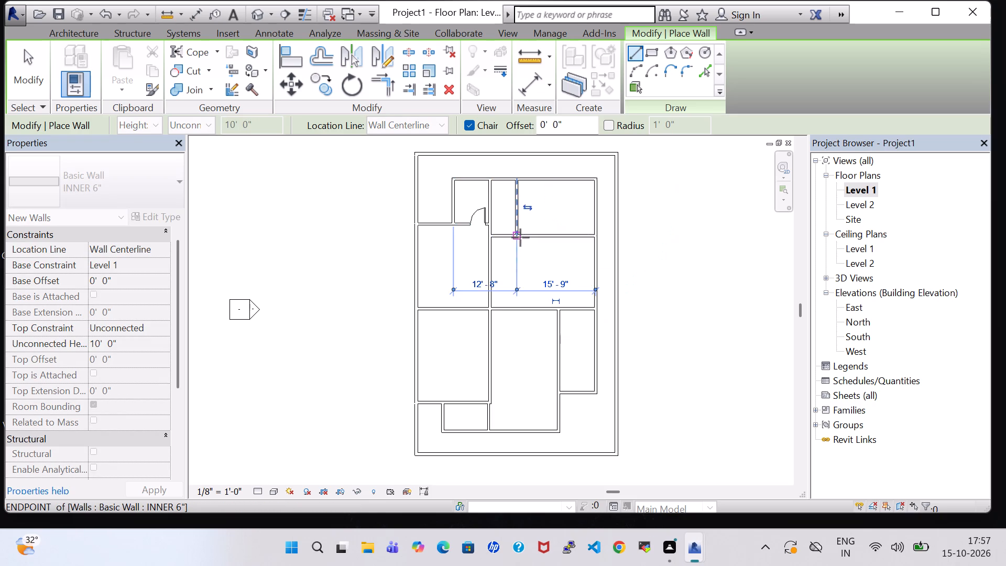
key("Escape")
key("Escape")
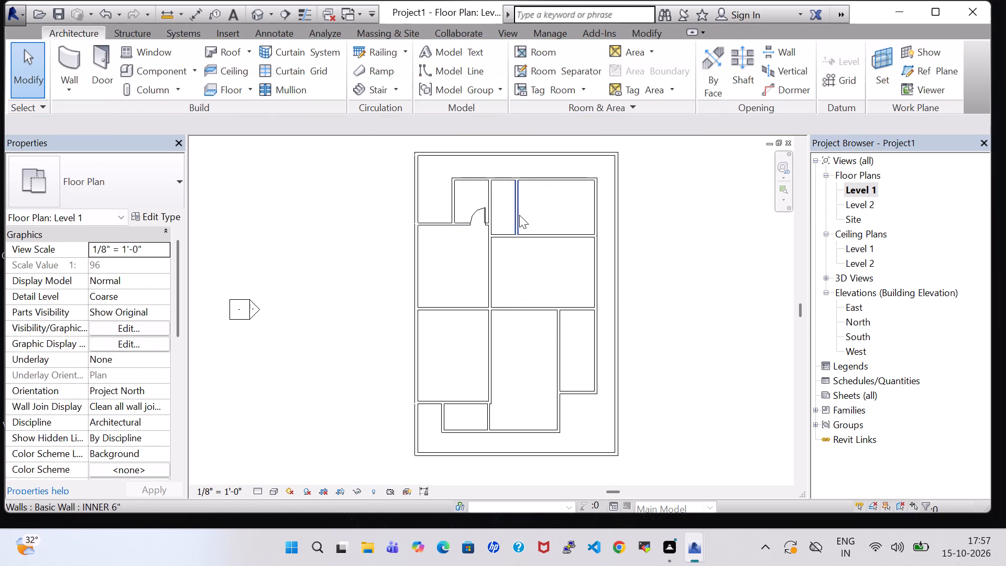
Nudge the northeast room's new north-south partition one increment to the east.
left_click(516, 215)
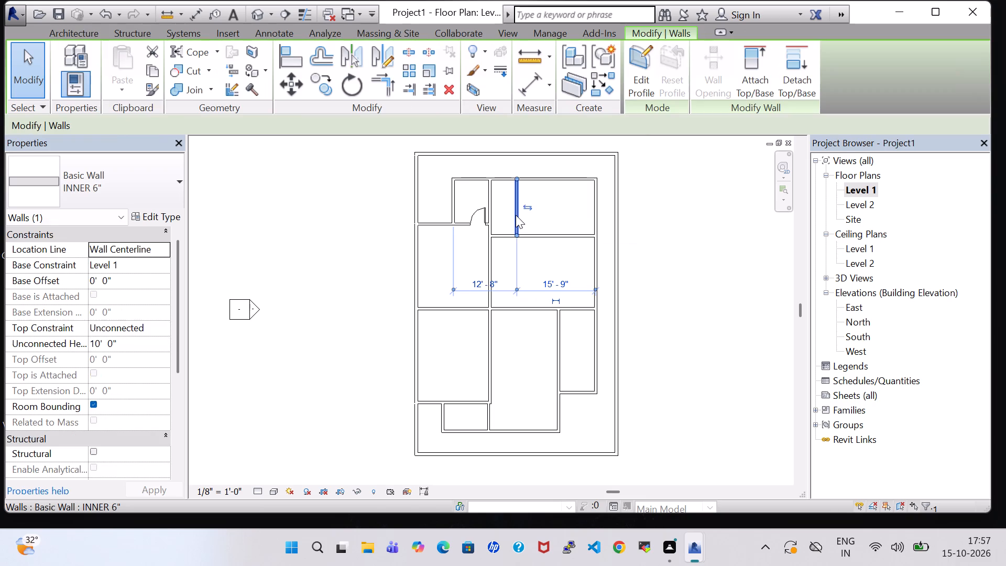
key("Right")
left_click(665, 243)
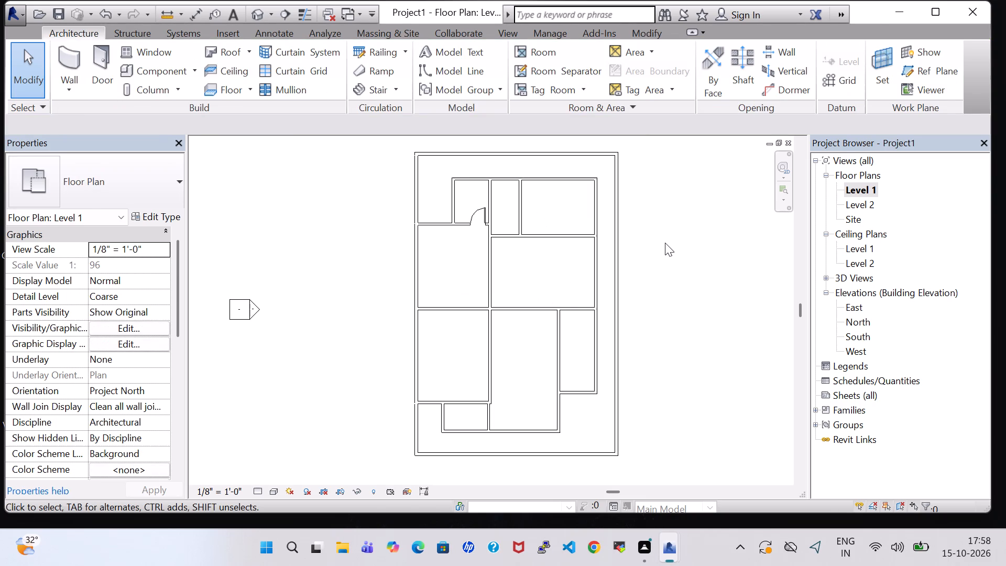
Draw an east-west INNER 6" partition across the narrow north room, about 3' 8" north of its south wall.
left_click(68, 64)
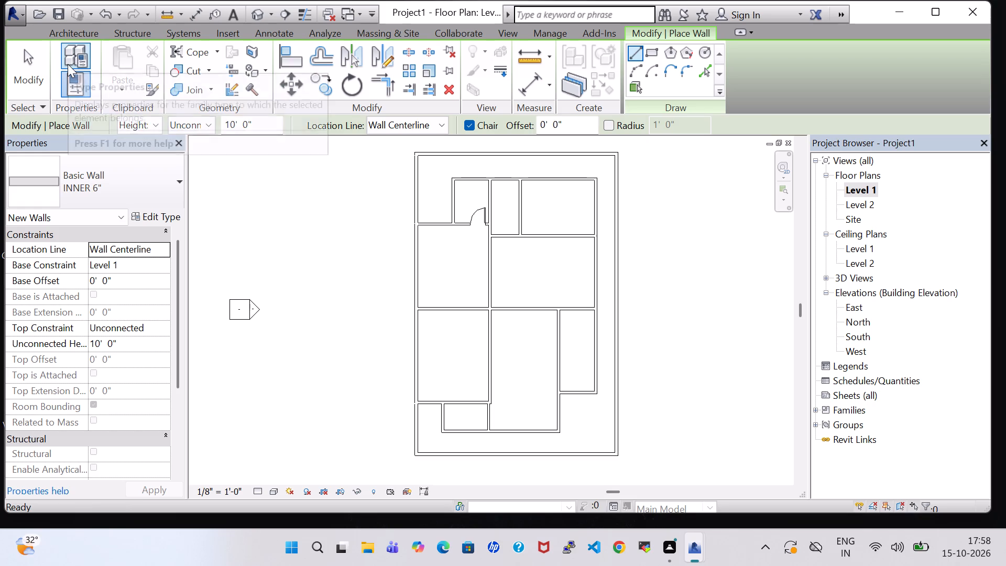
scroll(387, 233, "up", 4)
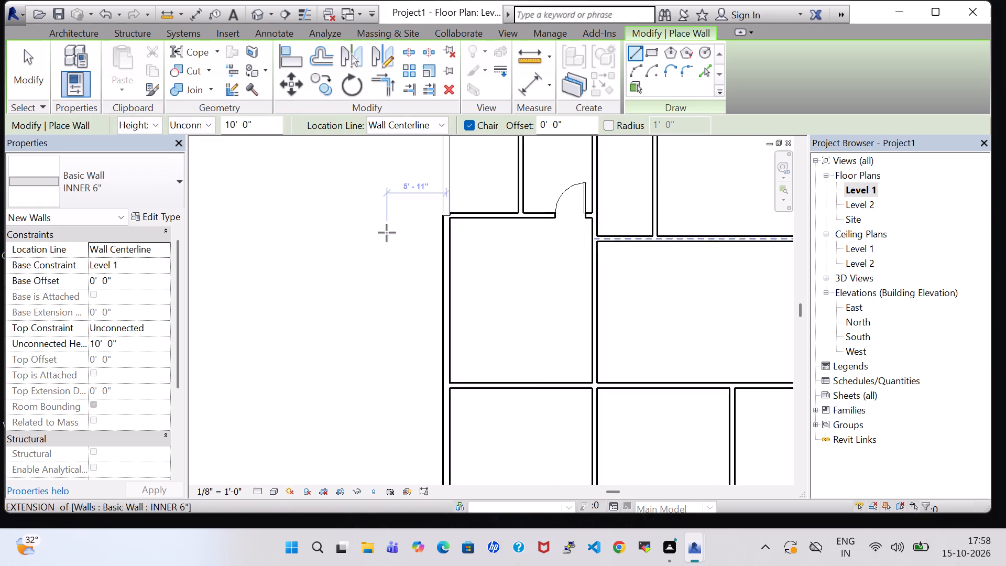
scroll(387, 233, "up", 2)
left_click(698, 197)
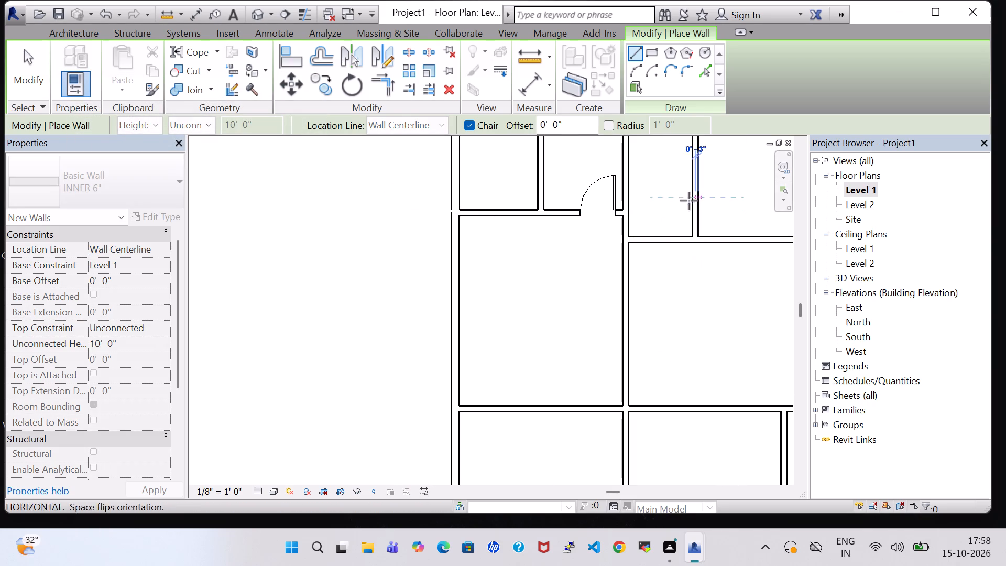
left_click(624, 198)
scroll(602, 222, "down", 4)
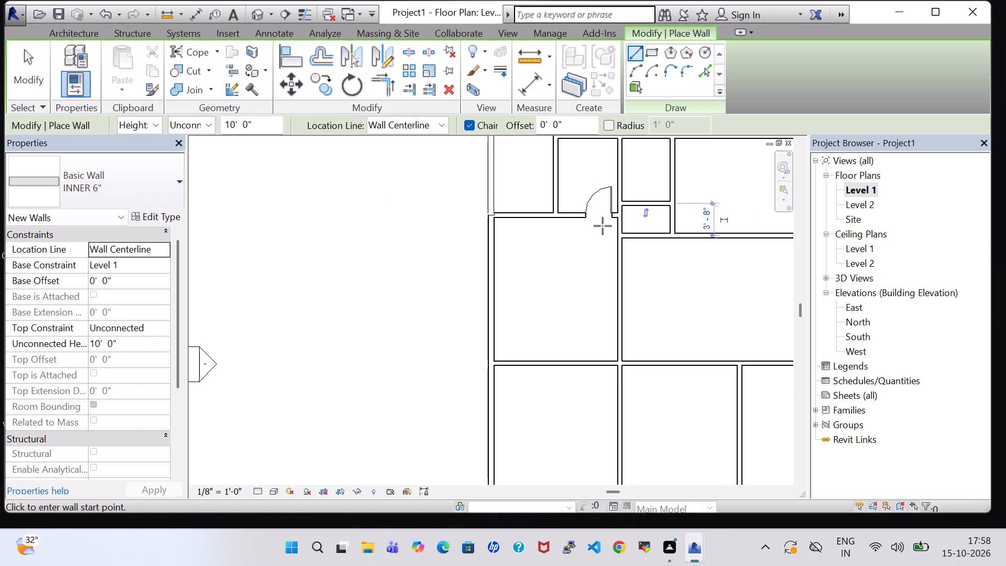
scroll(603, 226, "down", 2)
key("Escape")
key("Escape")
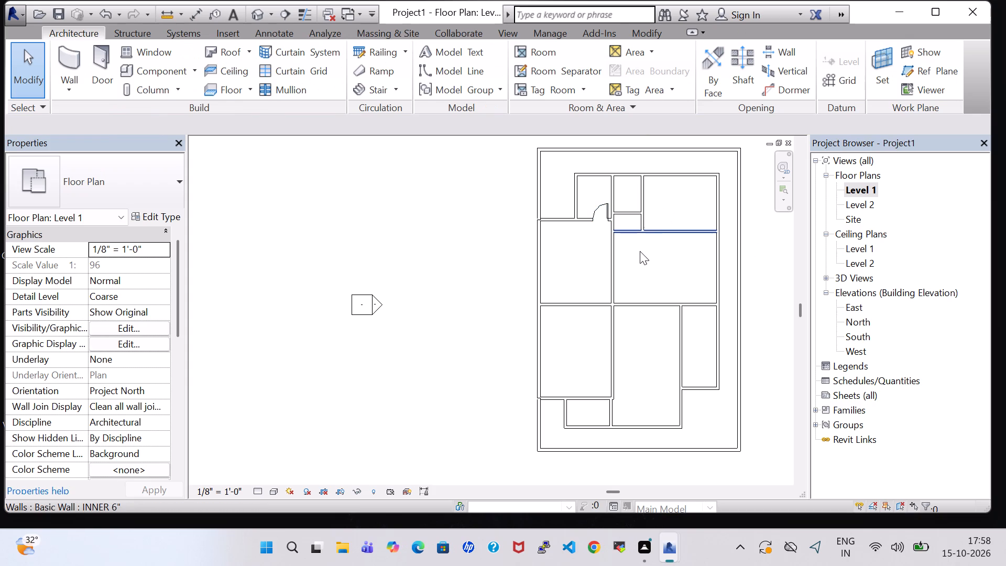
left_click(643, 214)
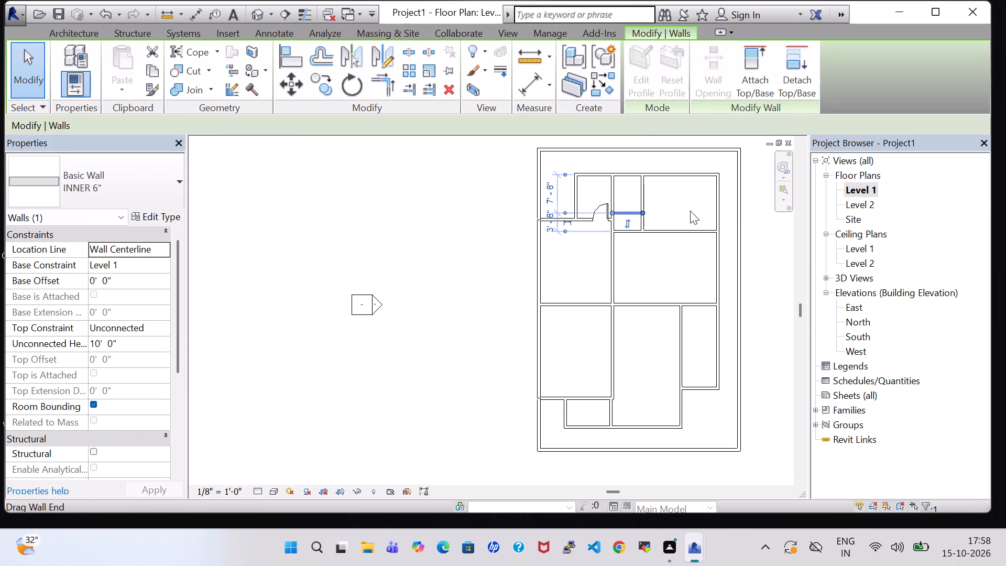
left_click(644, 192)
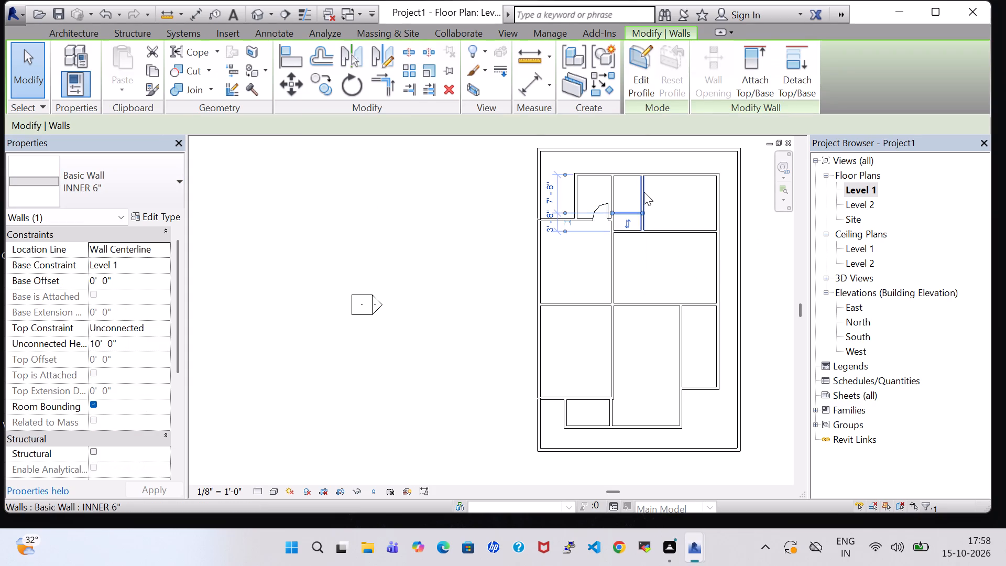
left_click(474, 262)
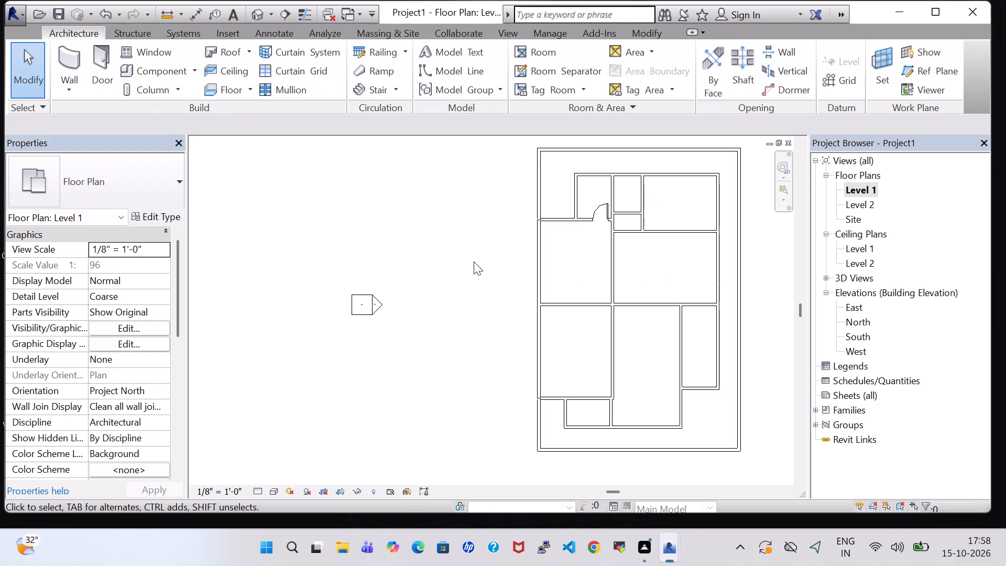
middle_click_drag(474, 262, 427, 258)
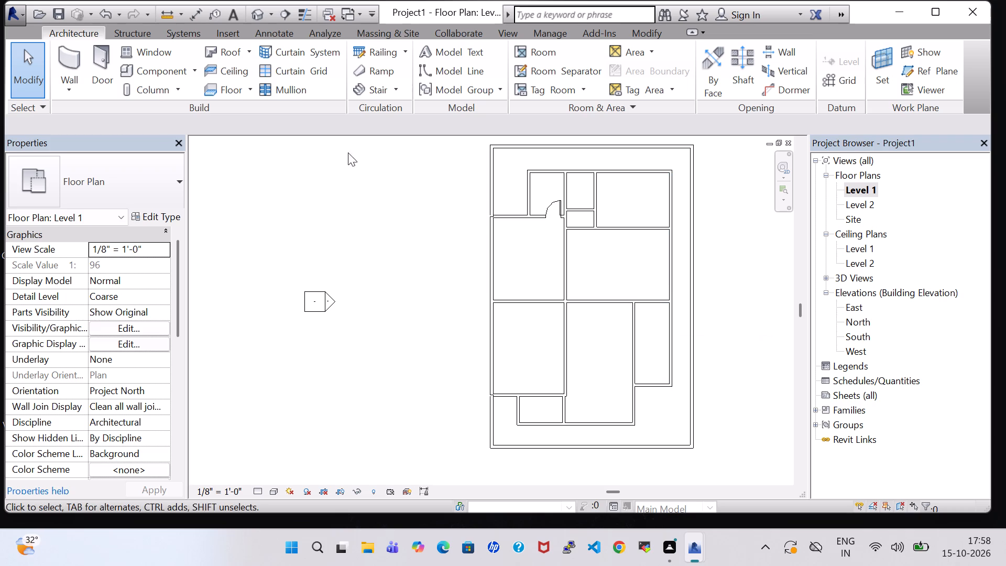
Change the small north room's door type to Single-Flush 30" x 80".
left_click(104, 51)
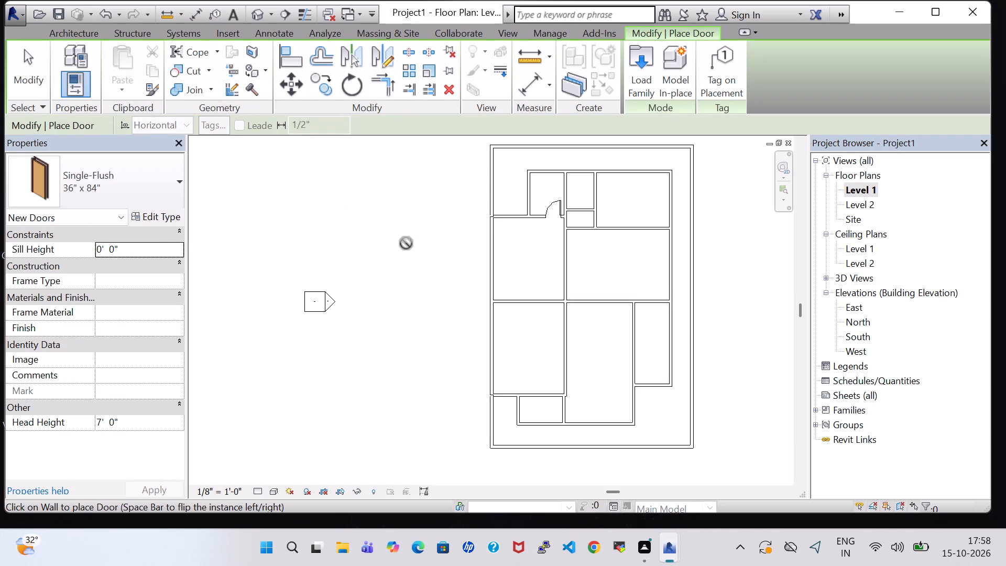
key("Escape")
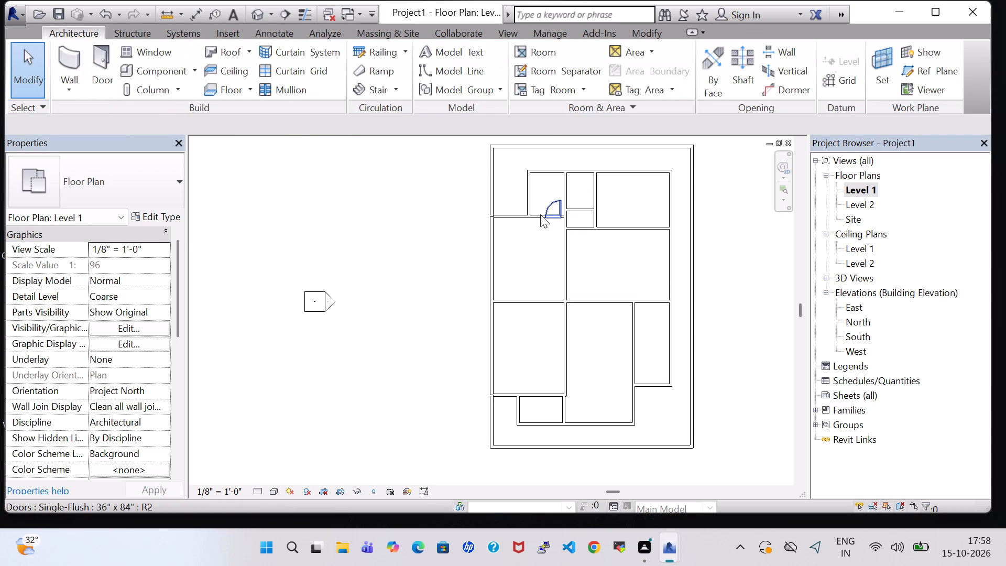
left_click(560, 217)
left_click(156, 181)
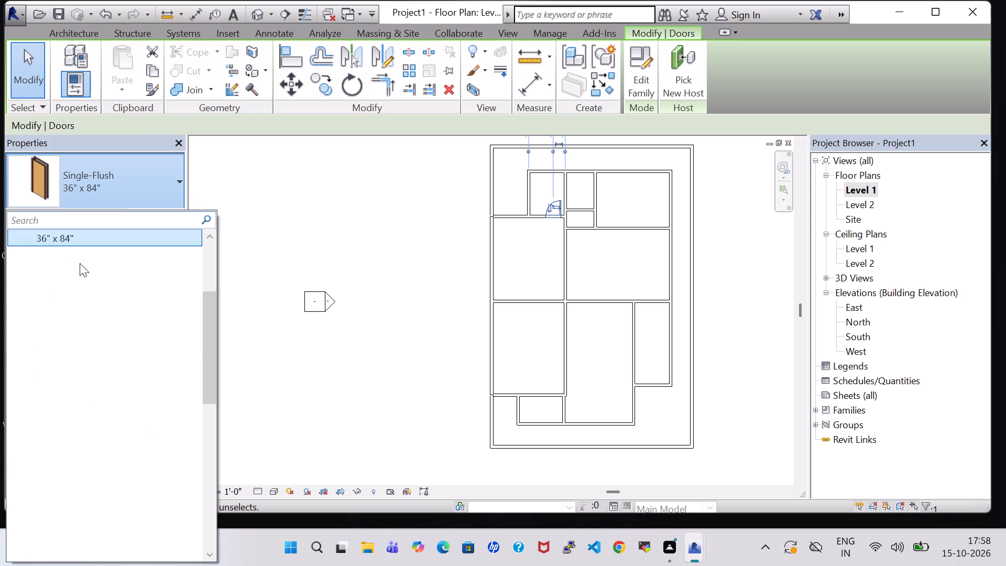
scroll(85, 266, "up", 4)
left_click(85, 269)
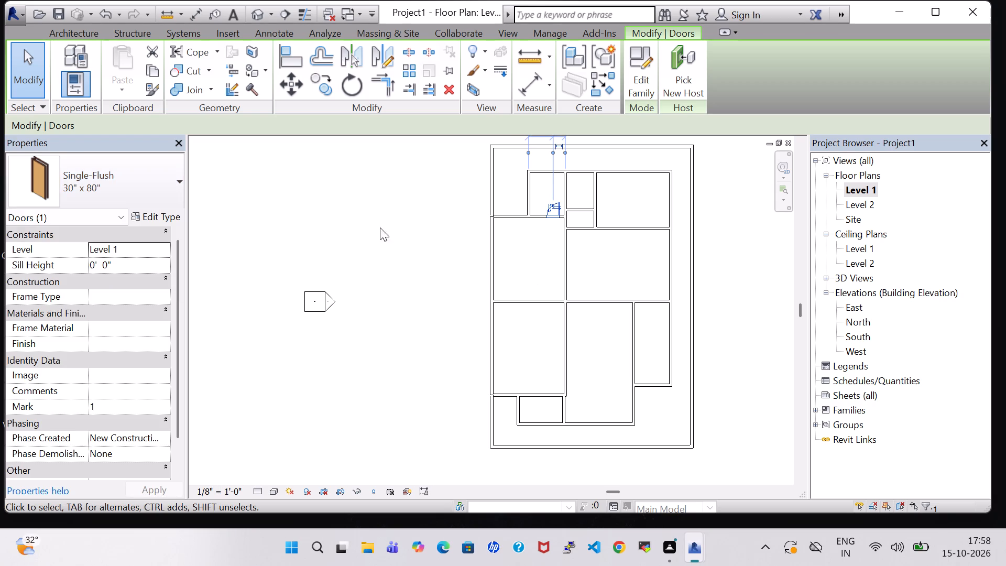
Place a Single-Flush 30" x 80" door in the small north-central room's east wall, about 1' 10" from its south wall, hinged south and swinging inward.
left_click(67, 32)
left_click(105, 46)
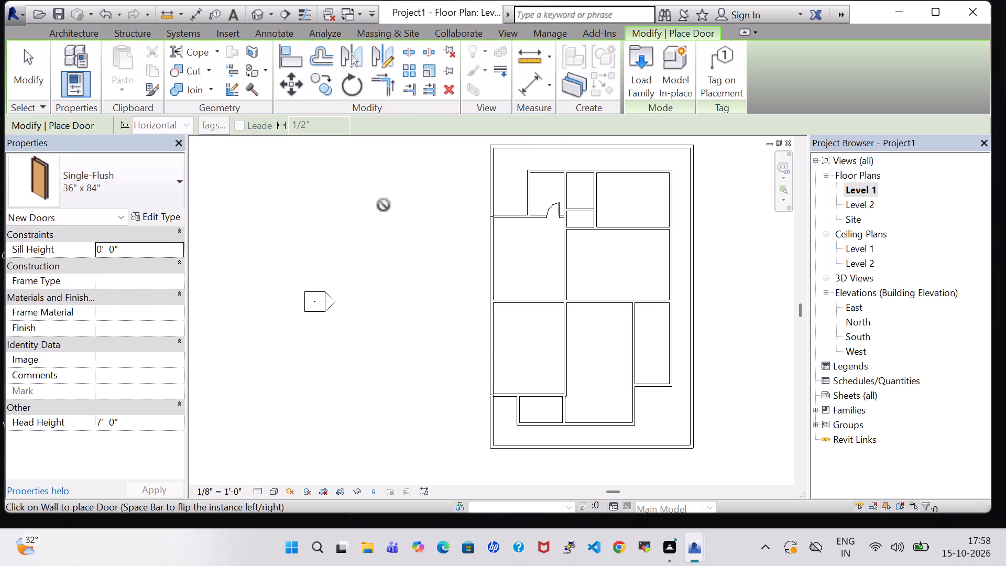
left_click(132, 192)
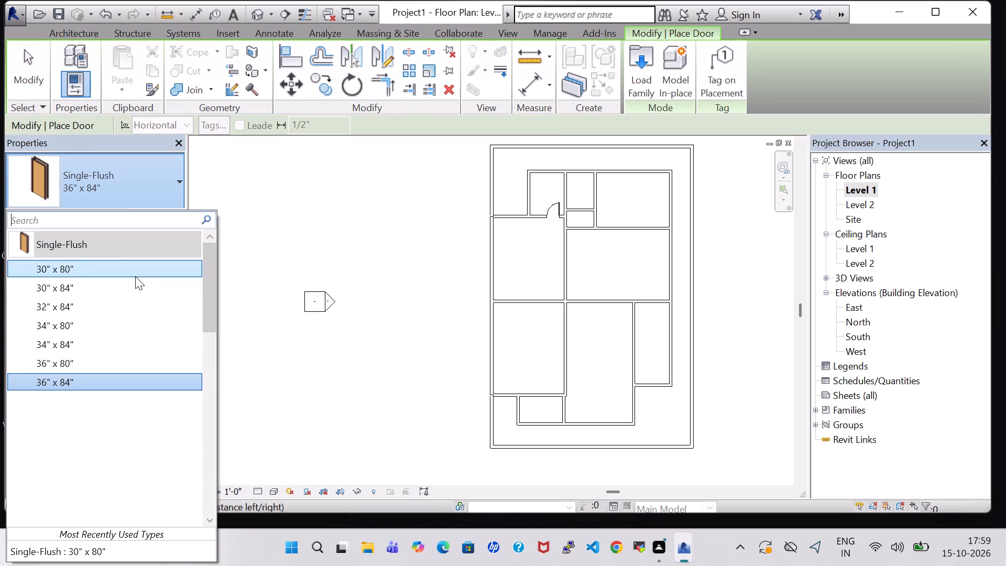
left_click(135, 276)
scroll(380, 242, "up", 3)
middle_click_drag(380, 242, 297, 260)
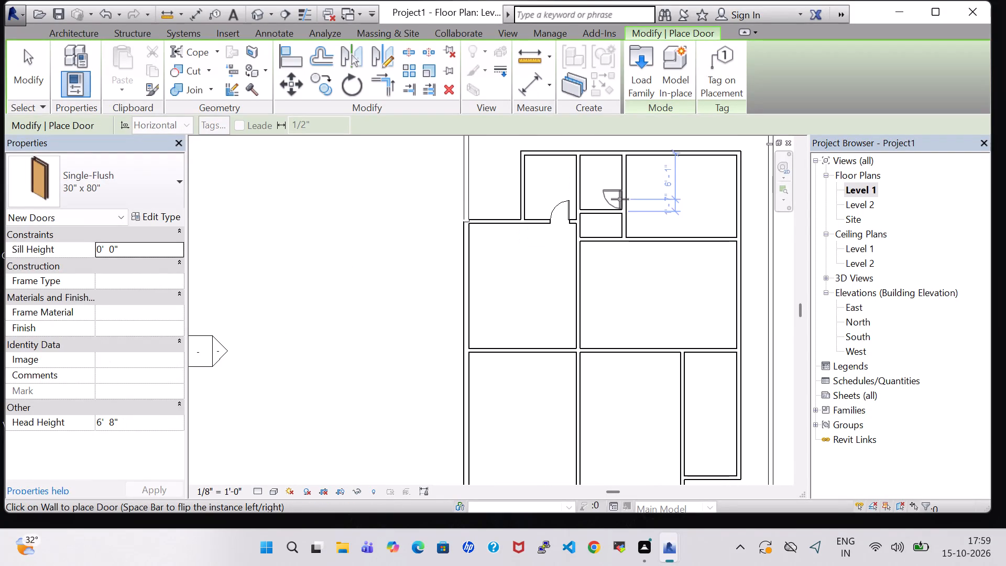
key("space")
scroll(620, 199, "up", 5)
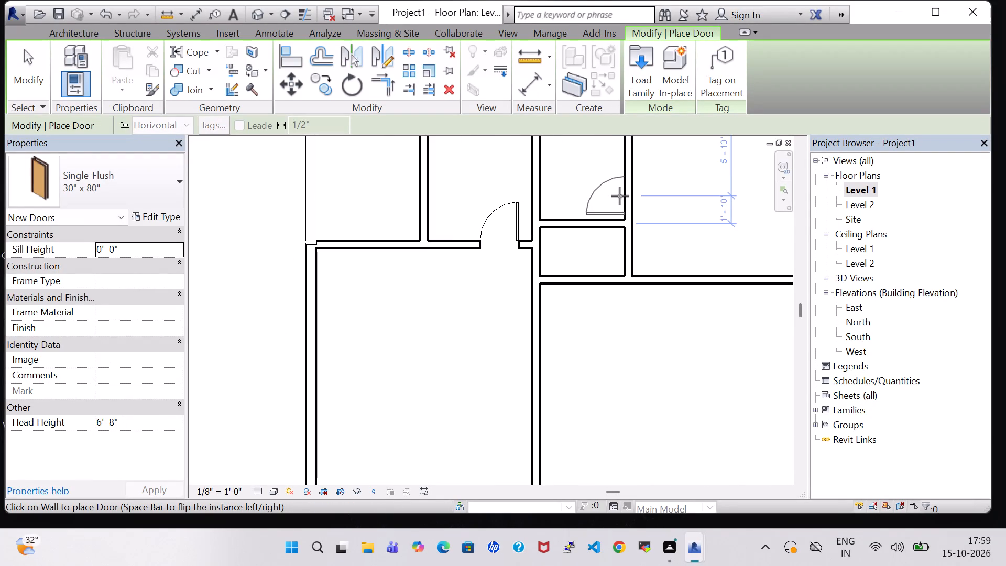
left_click(620, 196)
scroll(617, 202, "down", 5)
key("Escape")
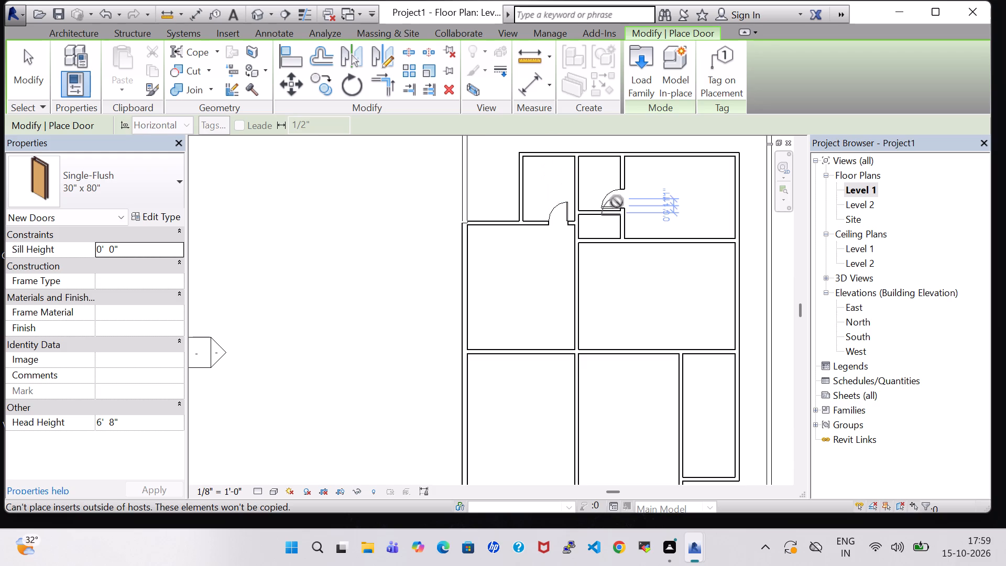
key("Escape")
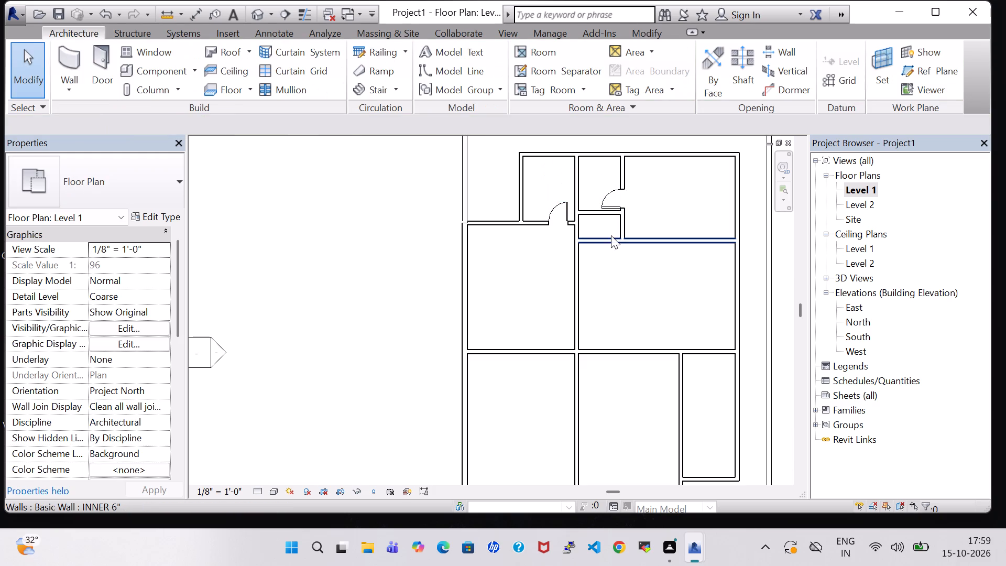
Place a Single-Flush 30" x 80" door in the tiny closet's south wall, about 1' 10" from its east wall, swinging inward.
left_click(104, 67)
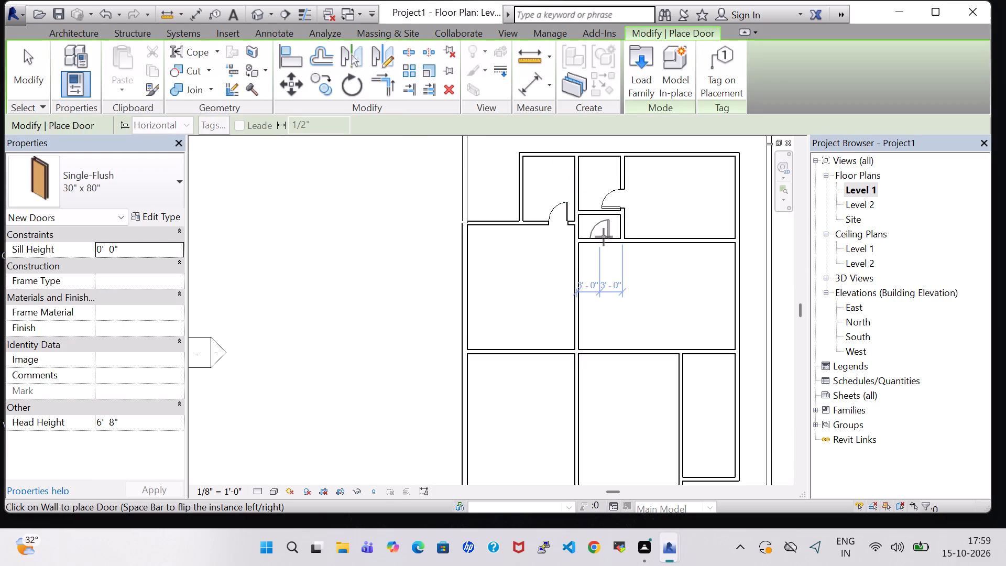
scroll(604, 237, "up", 4)
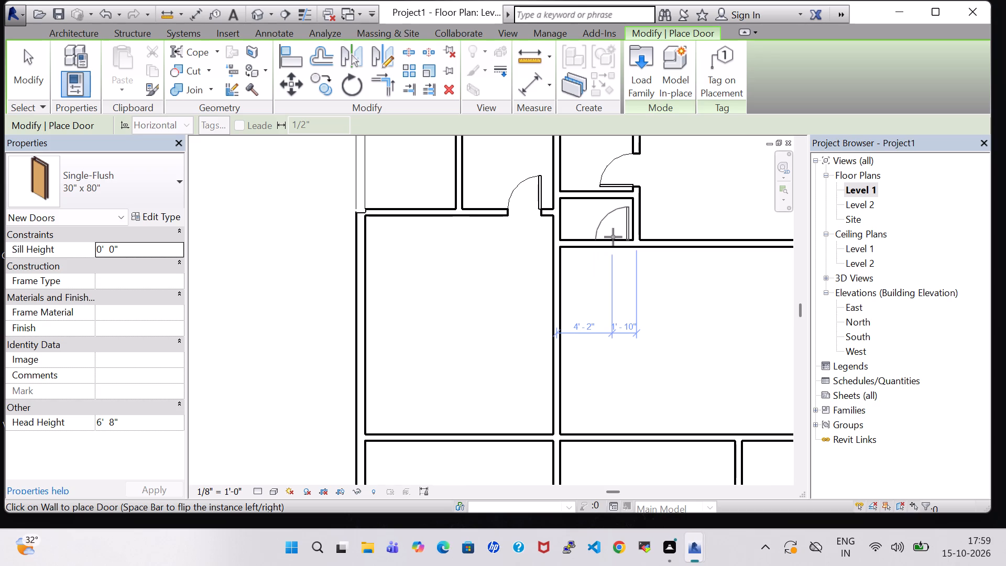
left_click(613, 237)
scroll(613, 241, "down", 6)
key("Escape")
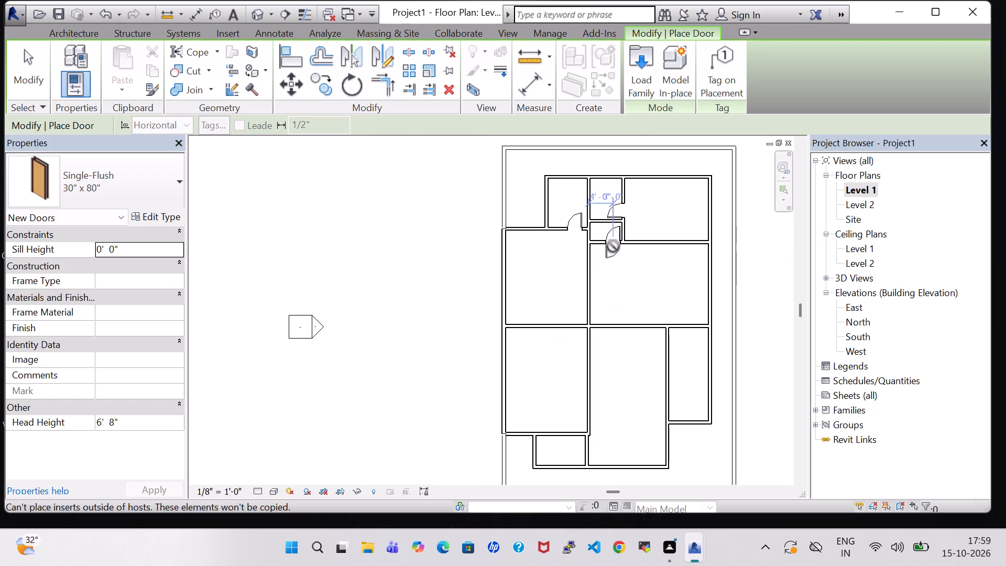
key("Escape")
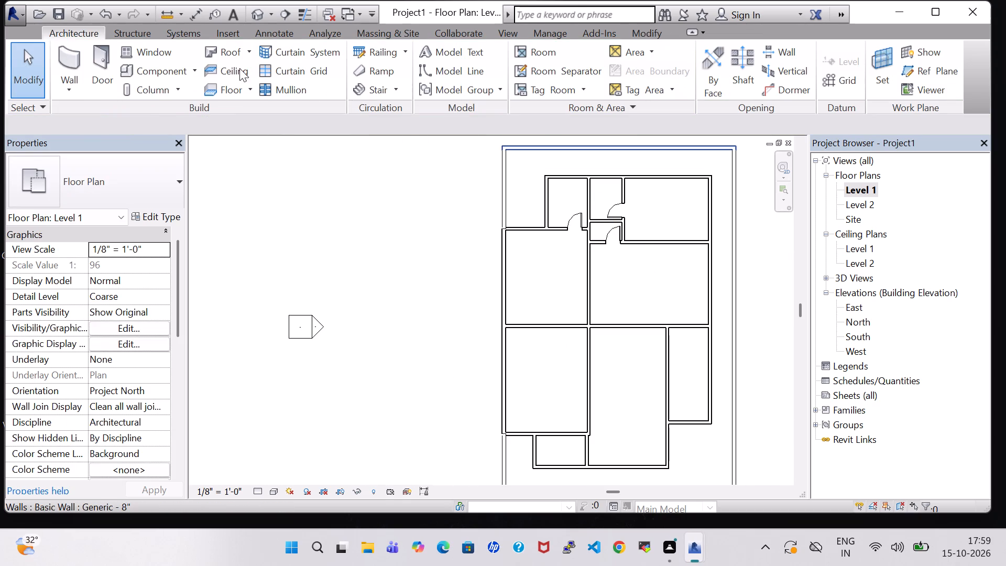
Place a Single-Flush 34" x 84" door in the northeast room's south wall, about 2' 1" from its west partition, hinged west and swinging inward.
left_click(91, 57)
left_click(128, 164)
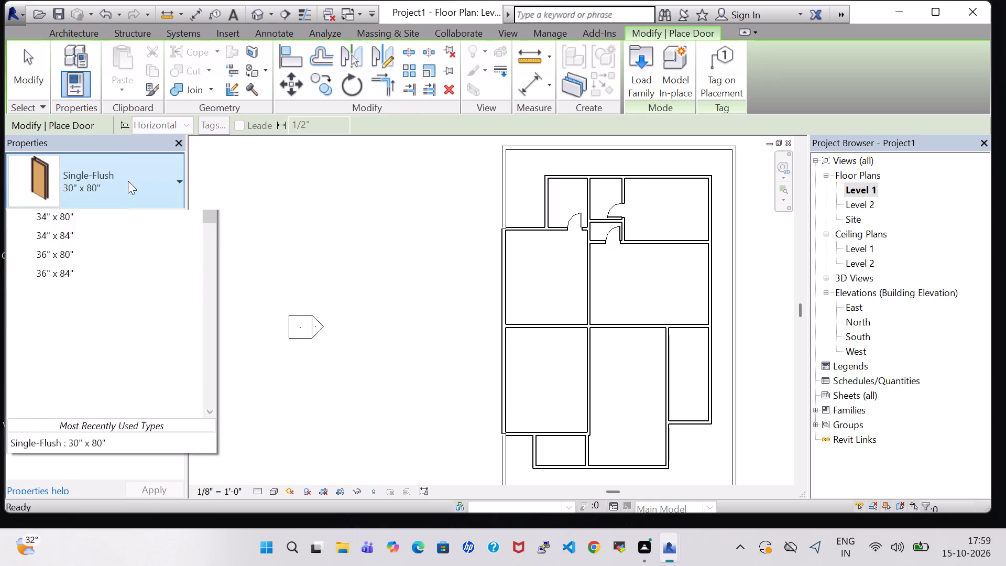
left_click(116, 341)
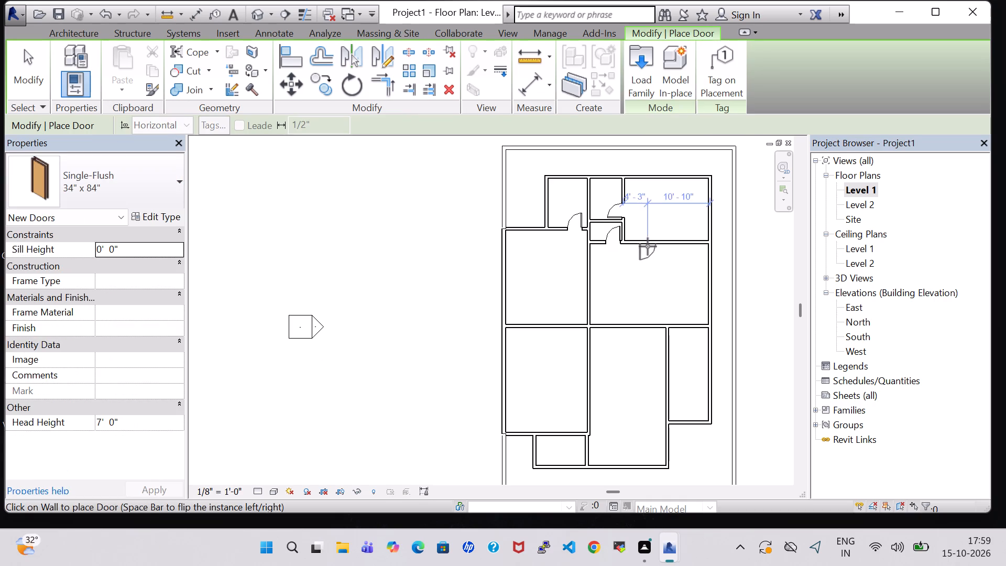
scroll(636, 237, "up", 4)
key("space")
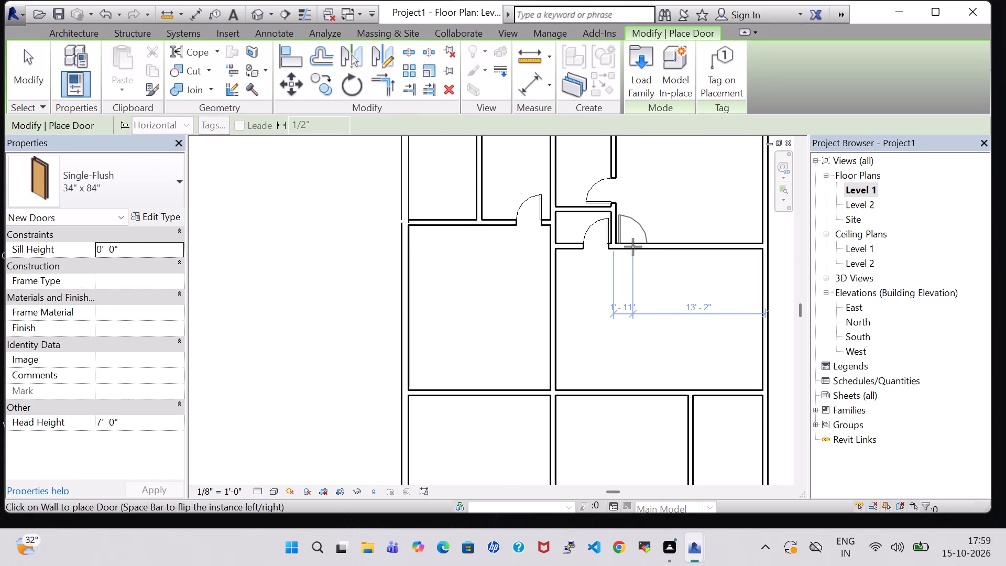
left_click(635, 242)
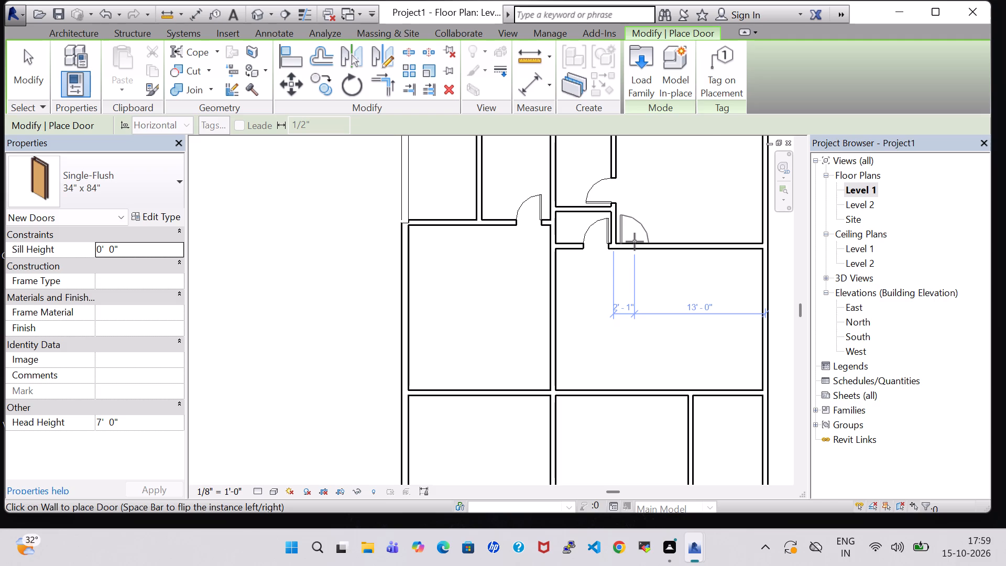
key("Escape")
key("Escape")
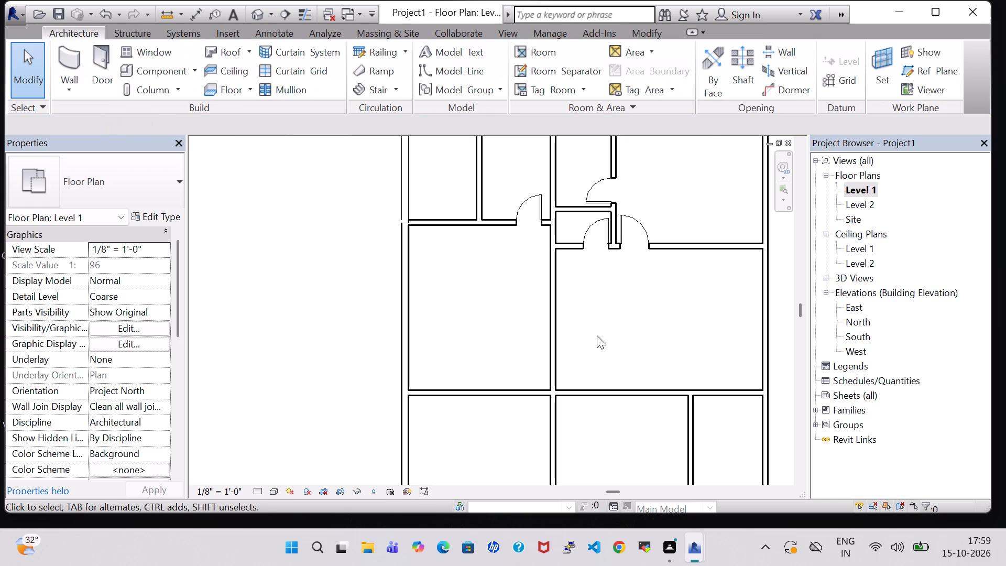
Change the northeast room's door type to Single-Flush 36" x 80".
scroll(597, 335, "down", 2)
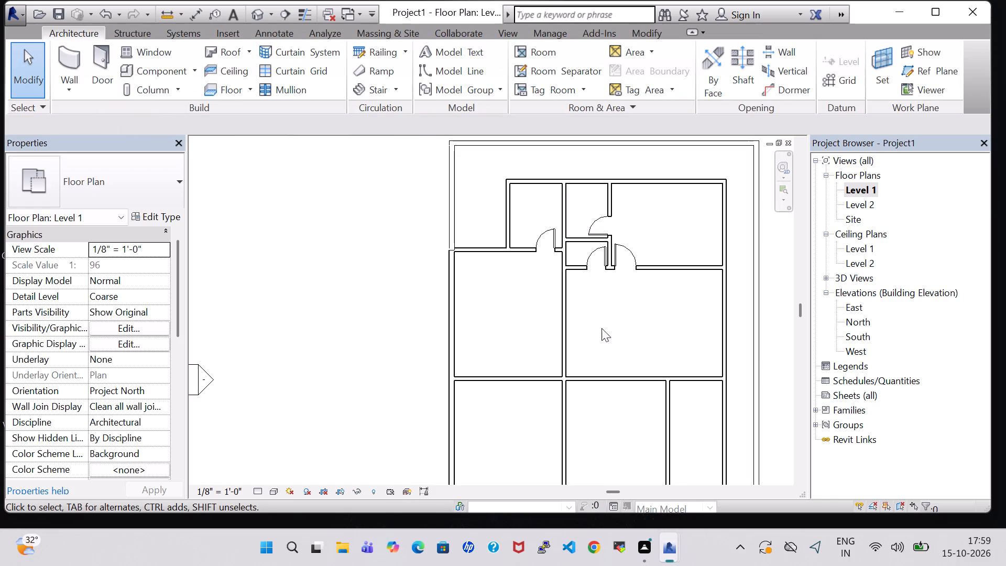
left_click(635, 248)
left_click(108, 177)
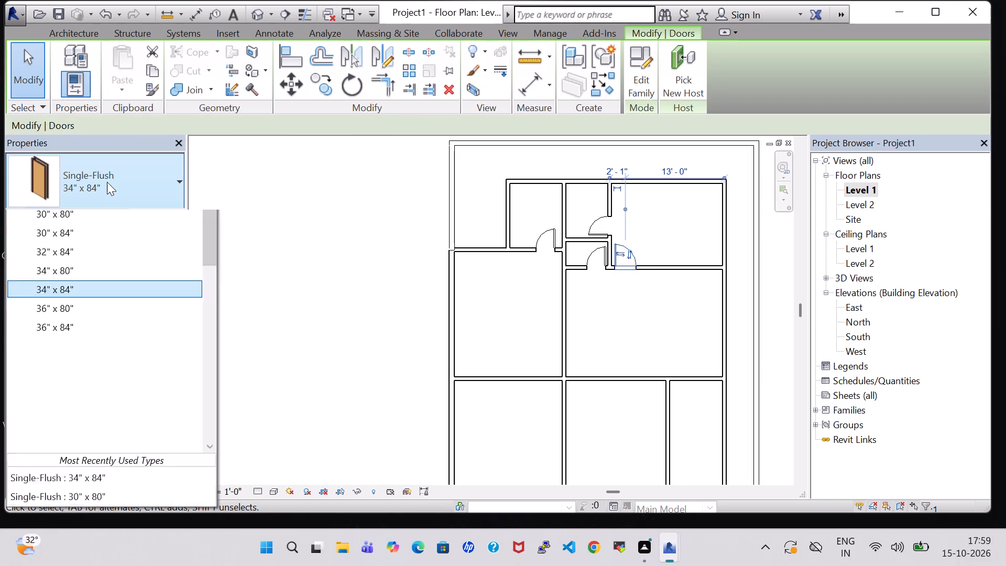
left_click(96, 357)
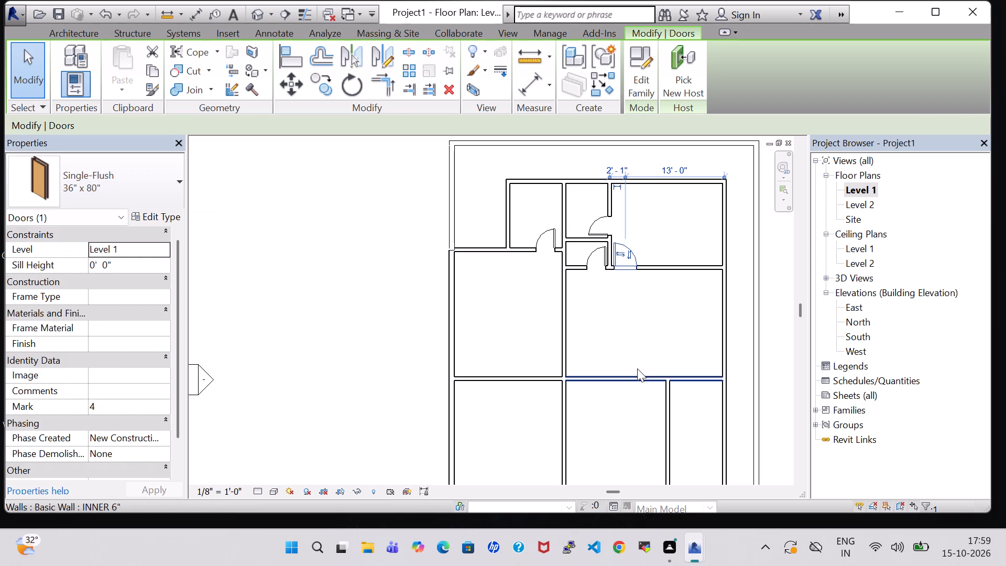
left_click(624, 354)
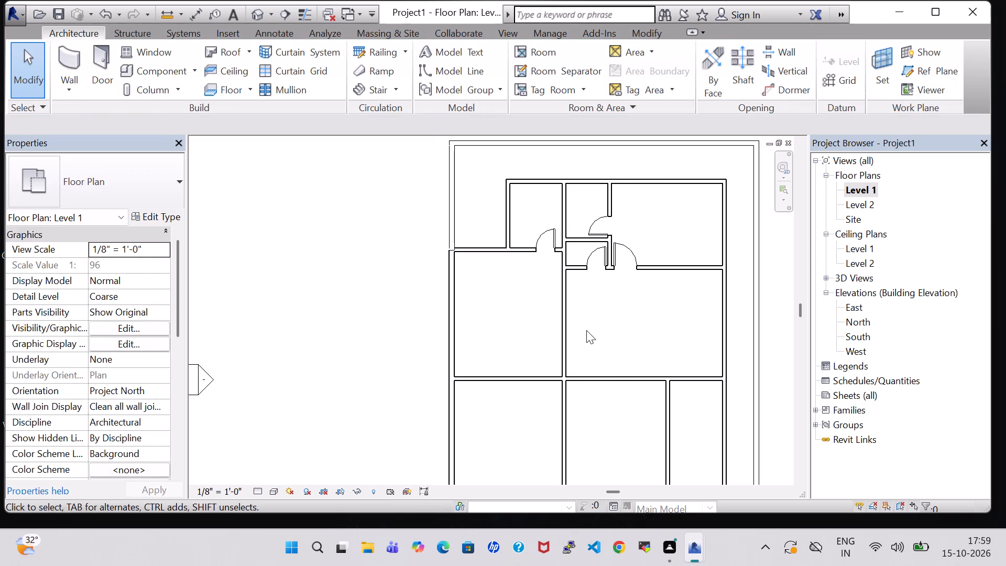
Place a Single-Flush 34" x 84" door in the upper west room's east wall, about 2' 1" from its south wall, hinged south and swinging inward.
left_click(101, 77)
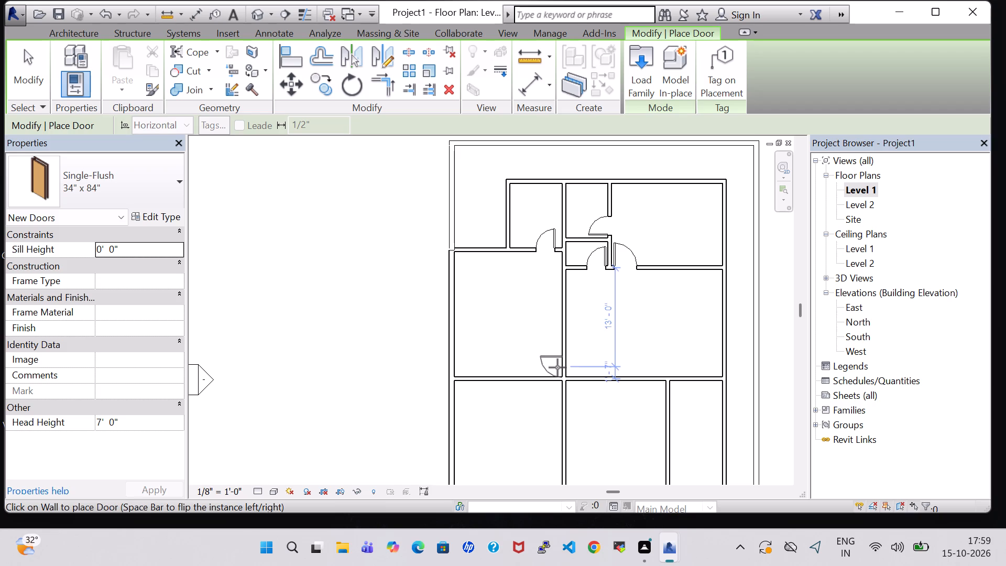
key("space")
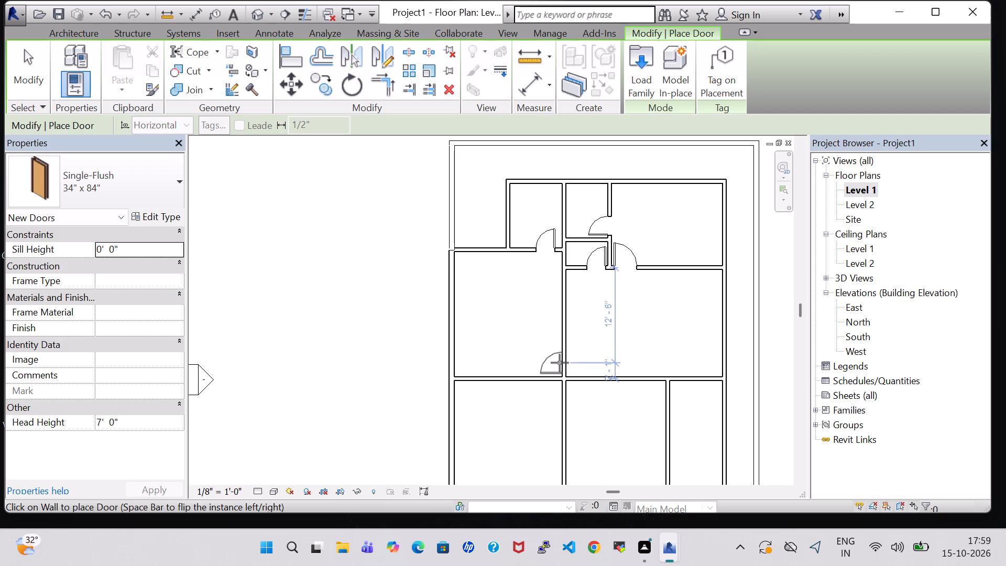
scroll(560, 363, "up", 3)
left_click(560, 363)
scroll(560, 363, "down", 2)
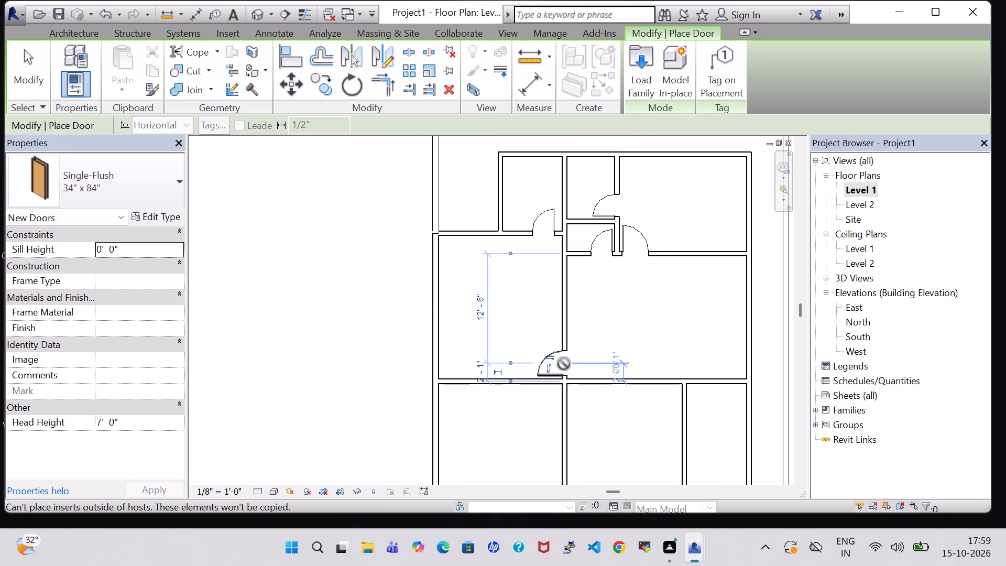
scroll(564, 364, "down", 2)
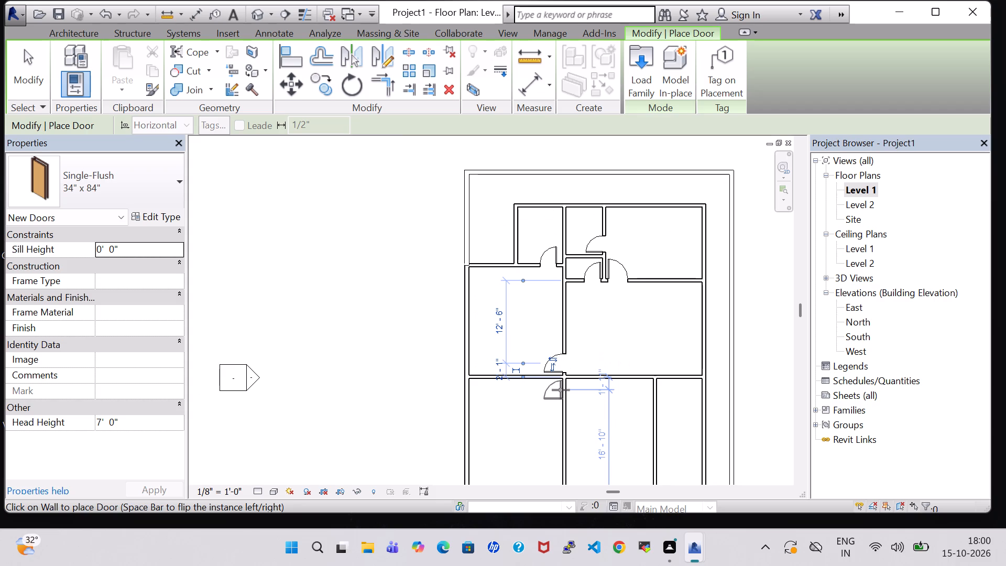
Place a Single-Flush 34" x 84" door in the lower west room's east wall, about 2' from its north wall, hinged north and swinging inward.
key("space")
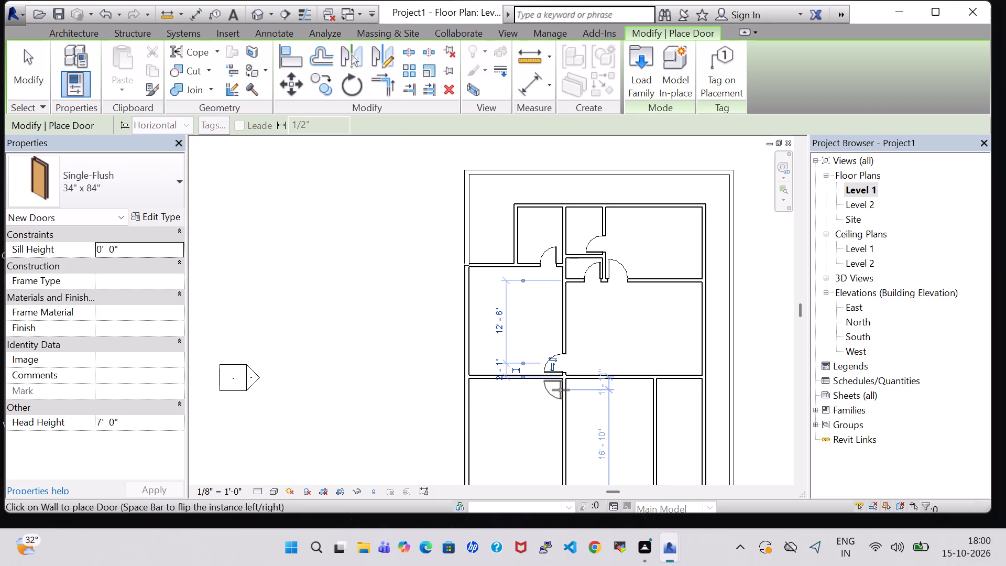
scroll(561, 390, "up", 4)
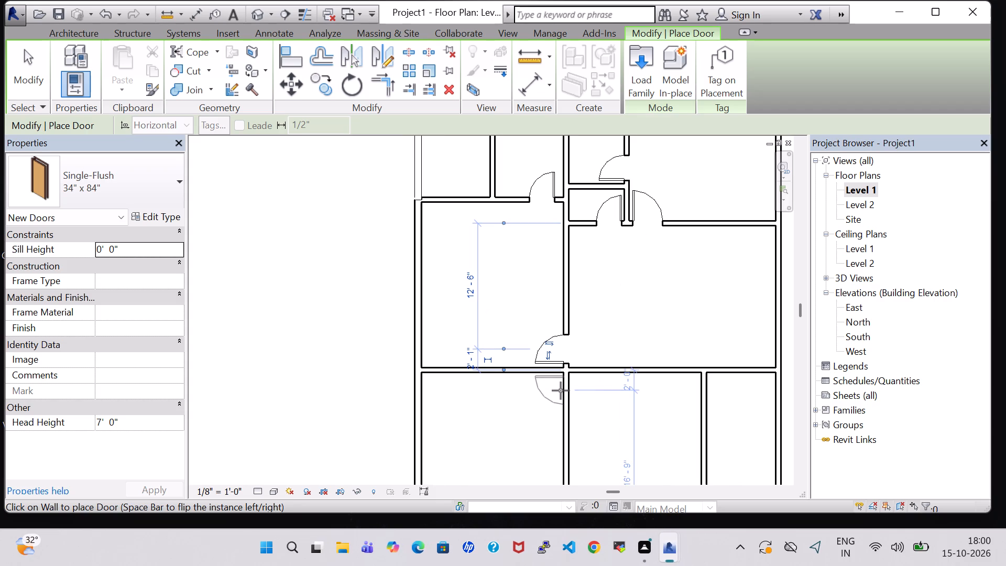
left_click(561, 390)
key("Escape")
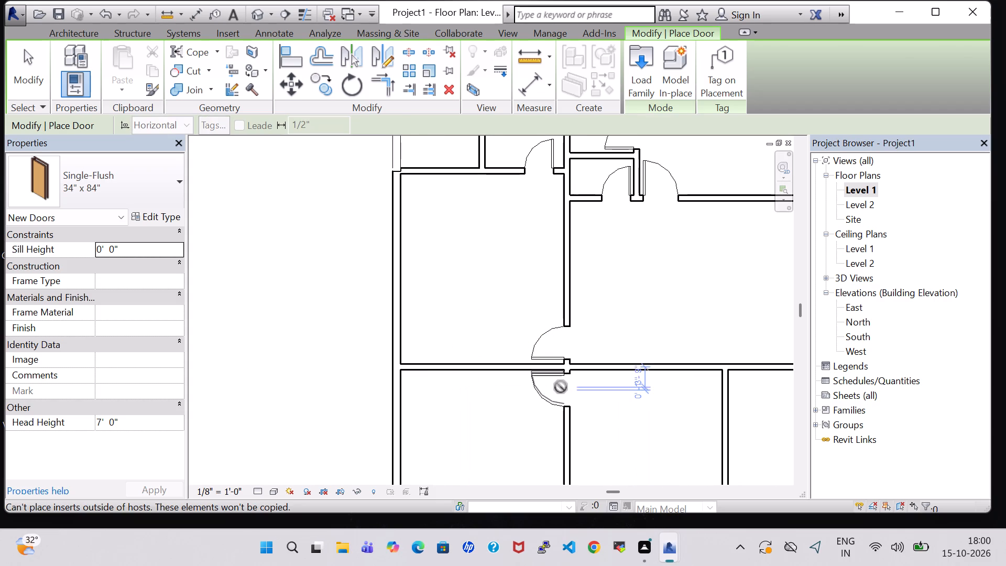
key("Escape")
key("Escape")
Nudge the north-south partition between the large south-central room and the narrow southeast room two increments west.
scroll(604, 362, "down", 3)
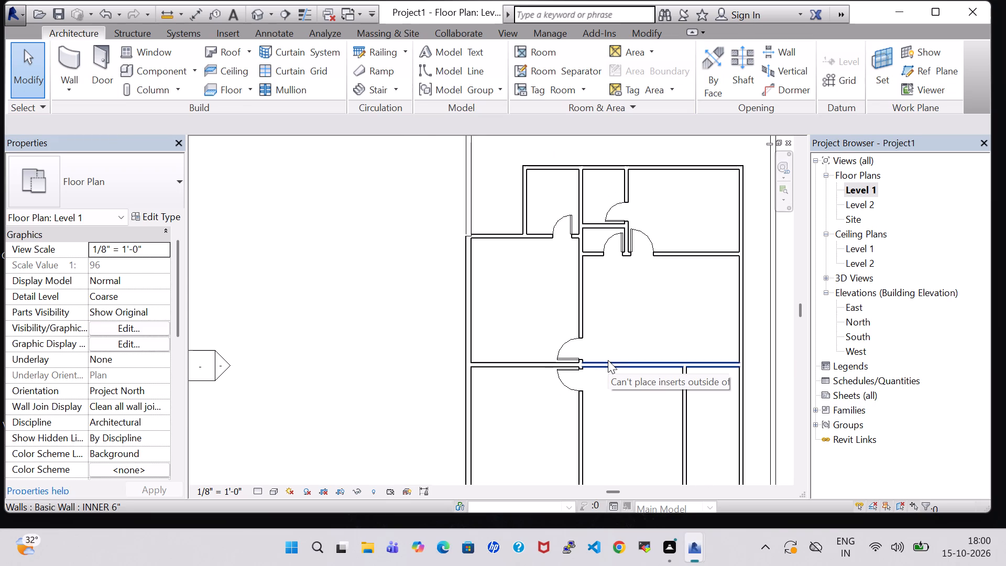
scroll(611, 346, "down", 1)
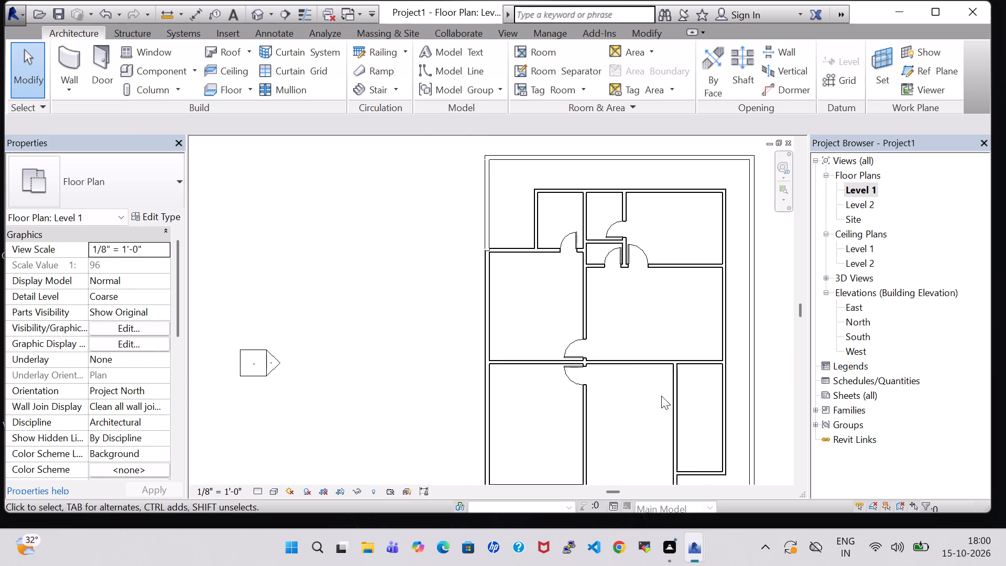
scroll(618, 382, "down", 2)
middle_click_drag(607, 384, 522, 330)
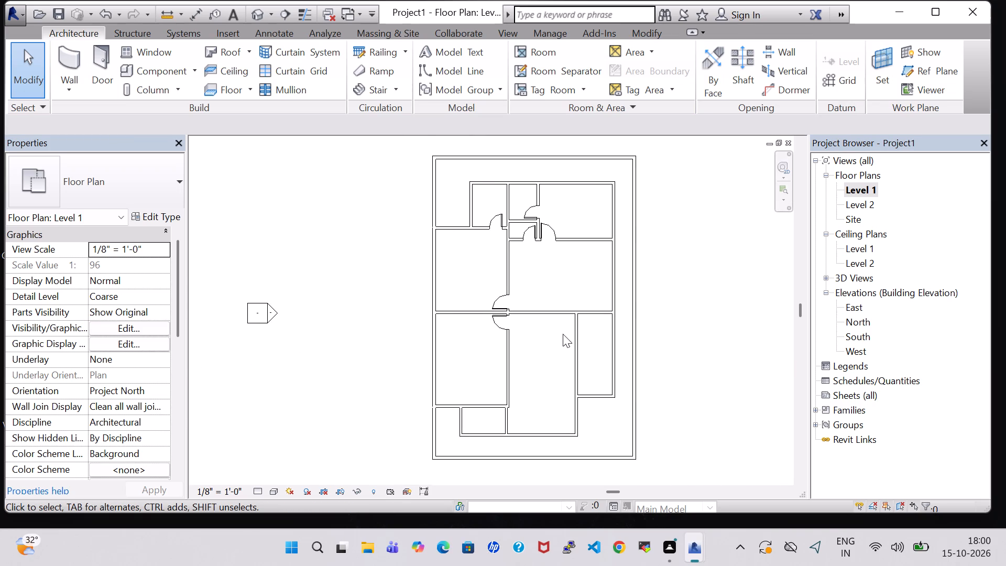
left_click(574, 345)
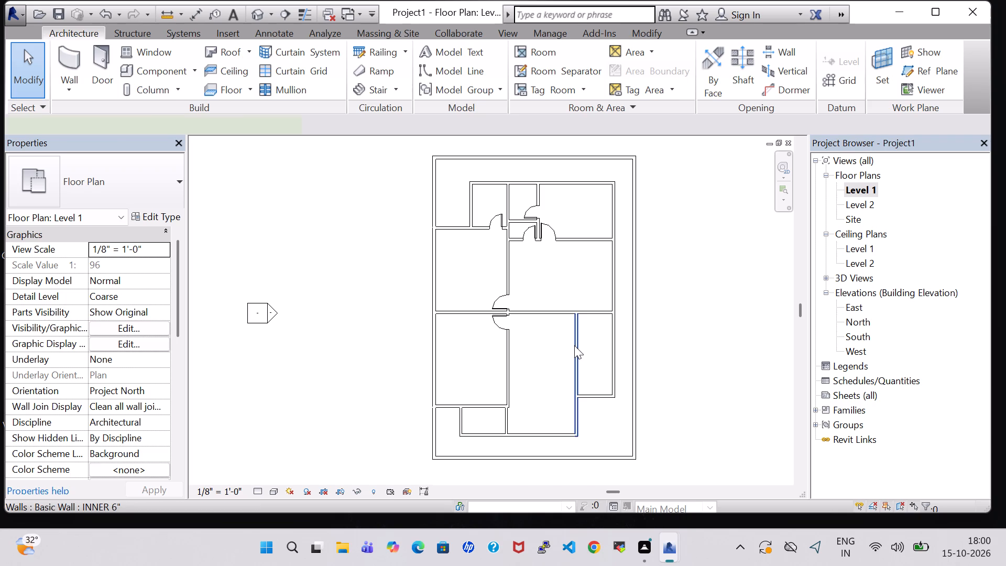
key("Left")
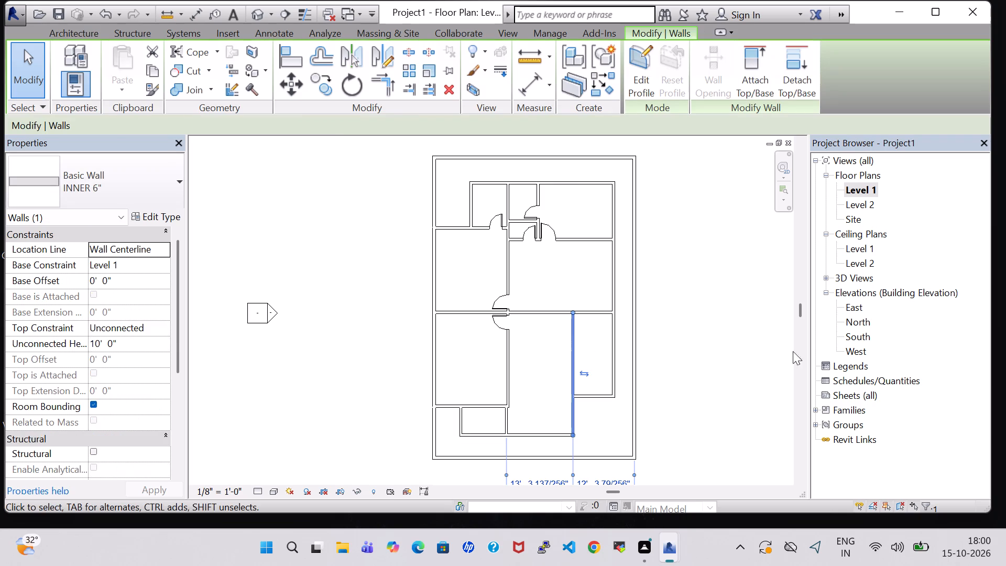
key("Left")
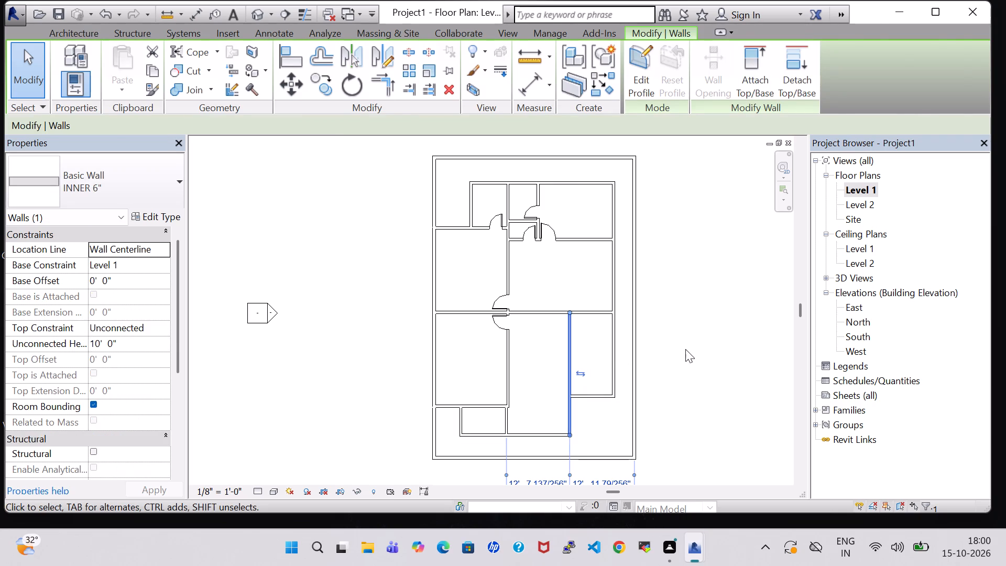
left_click(686, 349)
Nudge the east-west partition along the south side of the large east-central room four increments south.
left_click(548, 311)
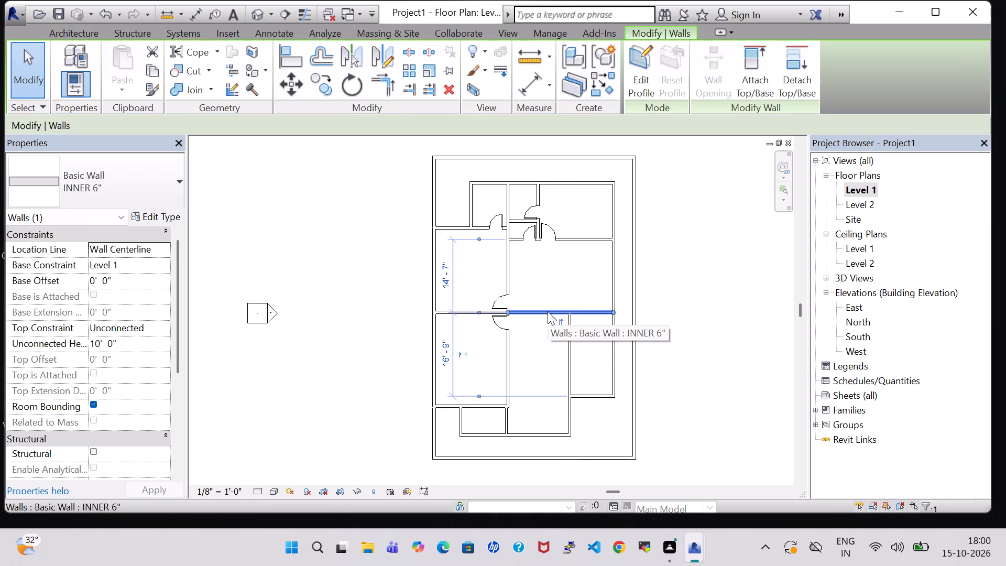
key("Down")
key("Down")
key("Down")
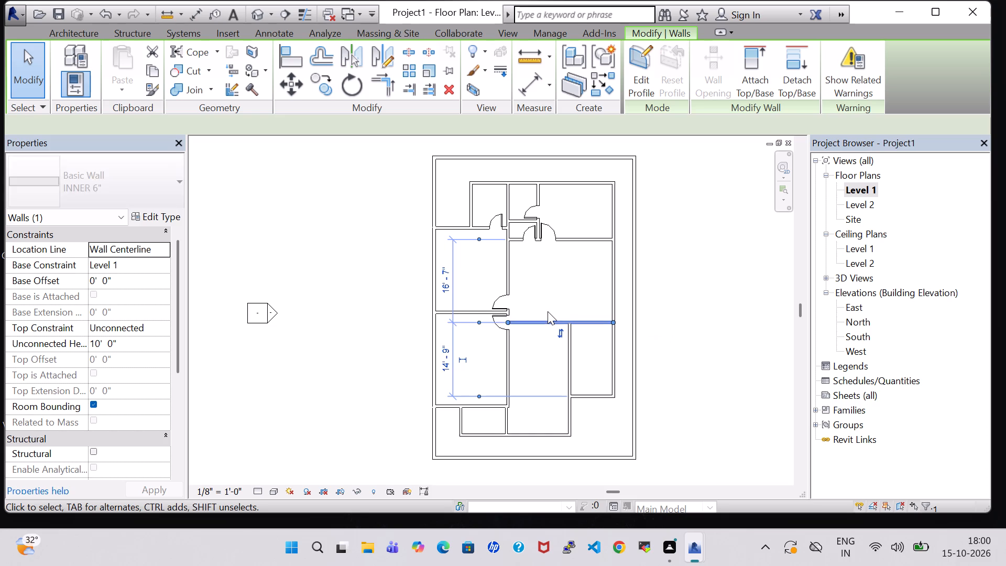
key("Down")
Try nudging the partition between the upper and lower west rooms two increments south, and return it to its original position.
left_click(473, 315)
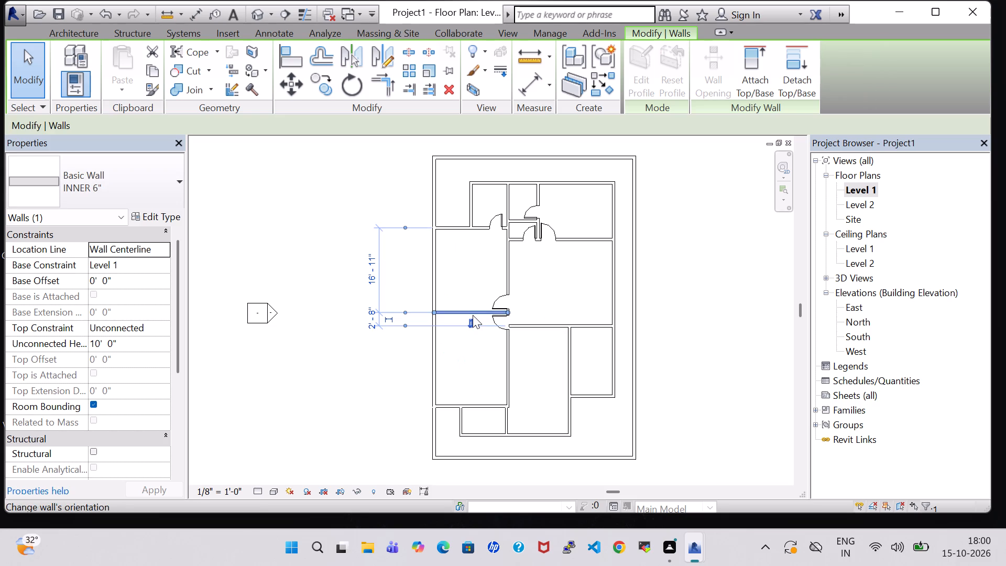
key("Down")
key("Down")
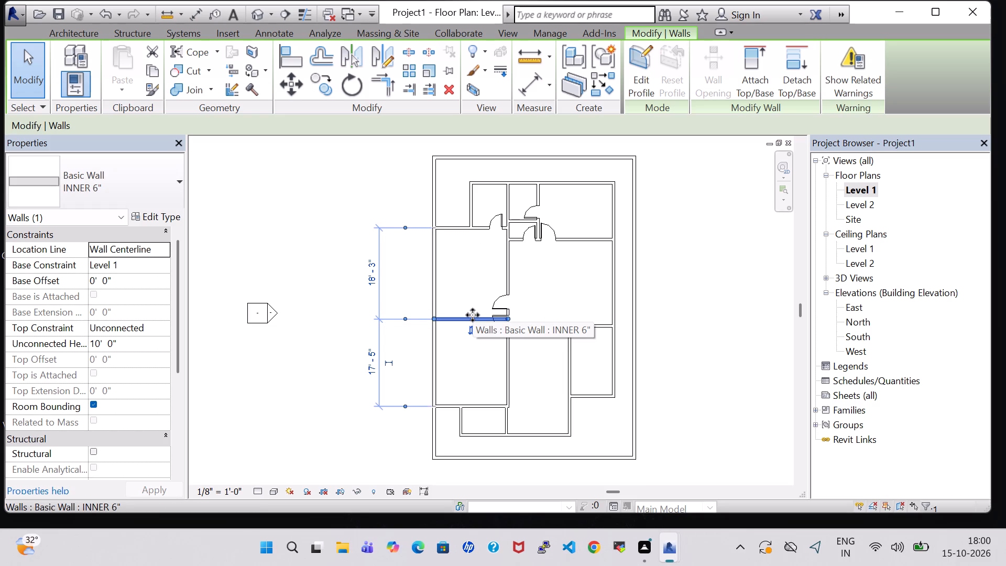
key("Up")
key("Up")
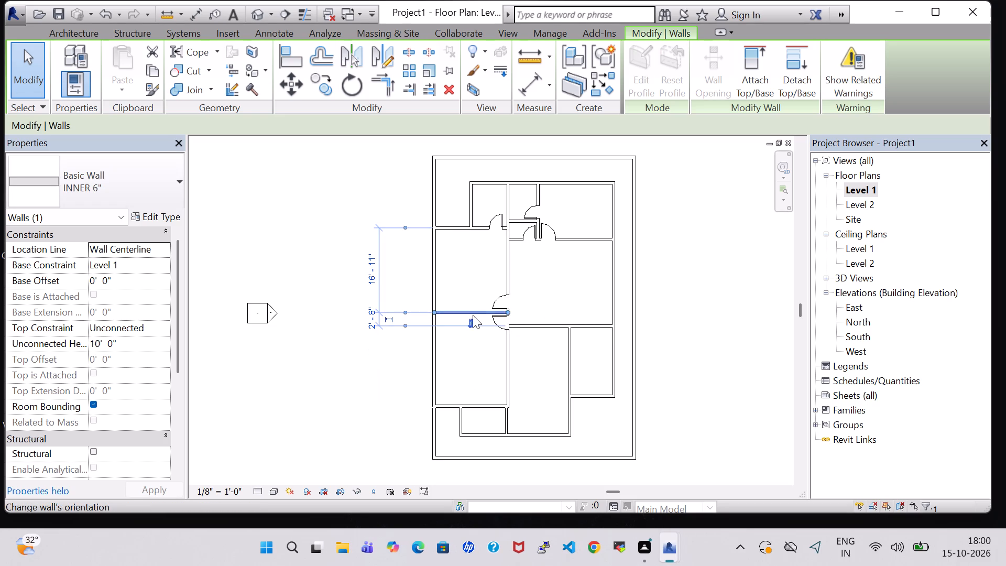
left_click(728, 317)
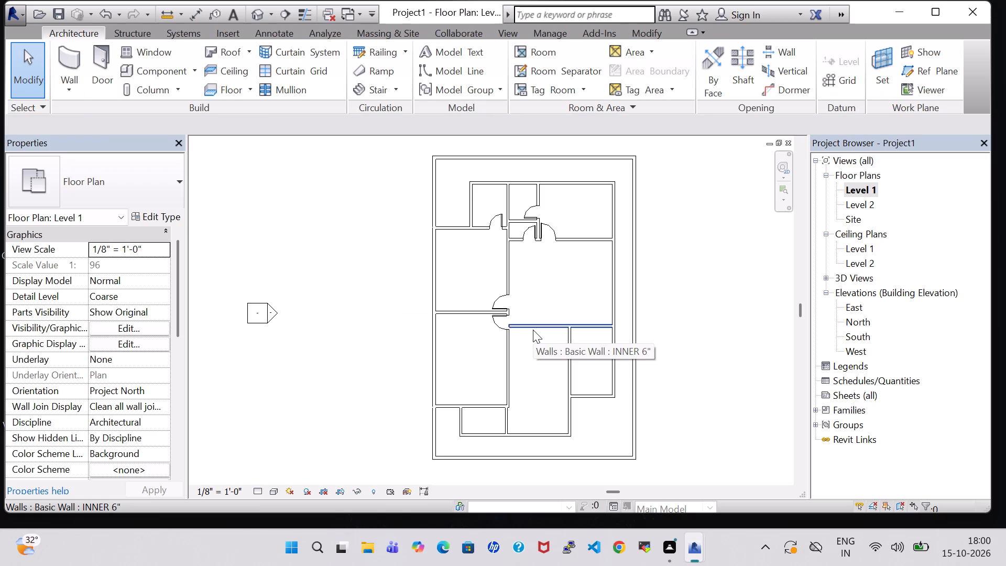
Nudge the east-west partition along the south side of the large east-central room two more increments south.
key("Down")
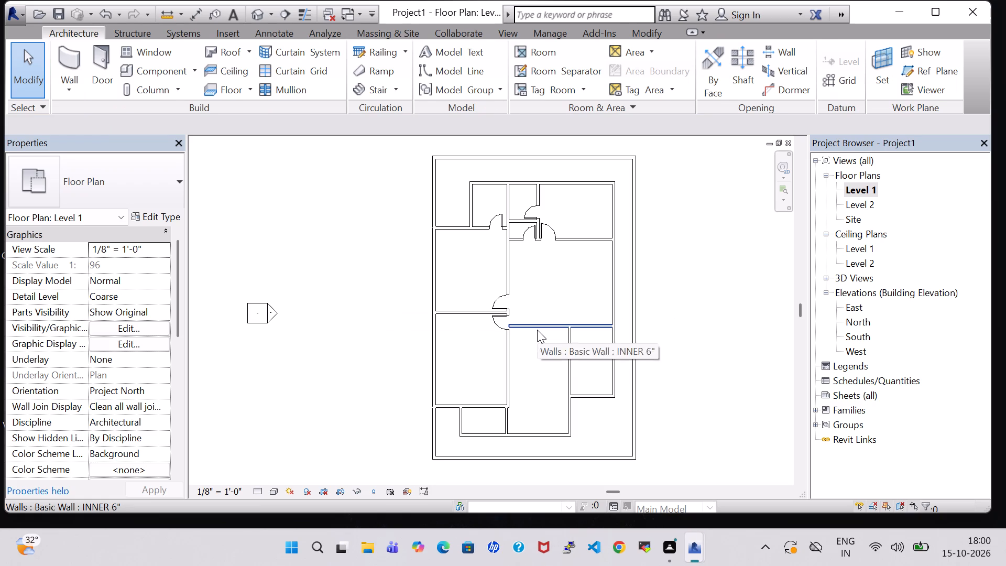
left_click(537, 330)
key("Down")
key("Down")
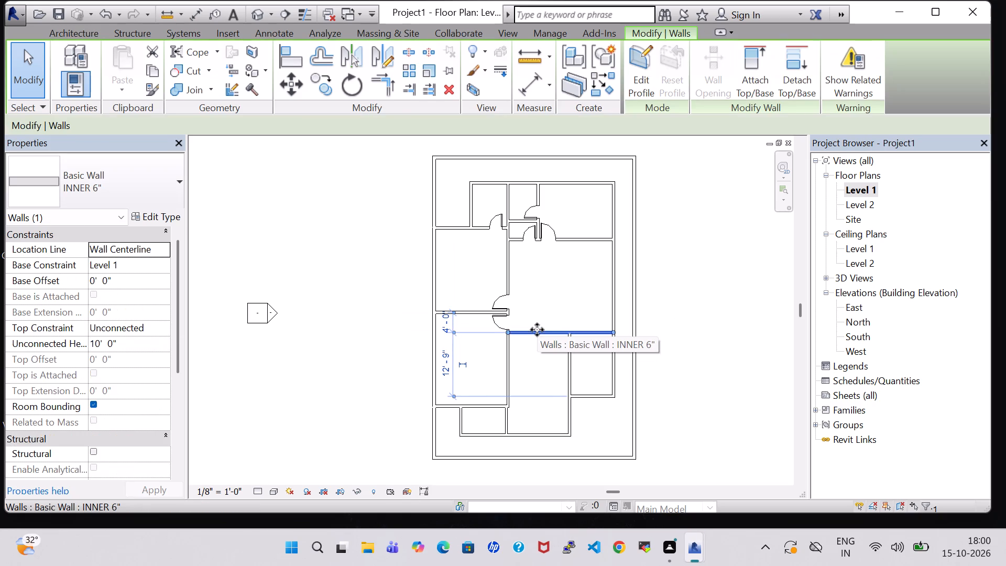
left_click(737, 295)
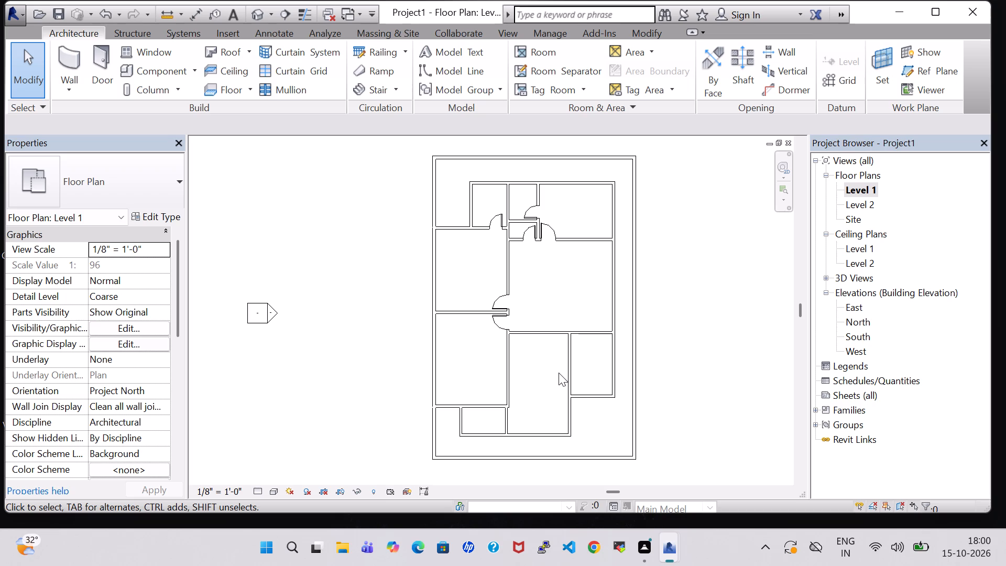
Place a Single-Flush 34" x 84" door in the east-central room's east wall, about 2' 1" from its south wall, hinged south and swinging inward.
left_click(107, 62)
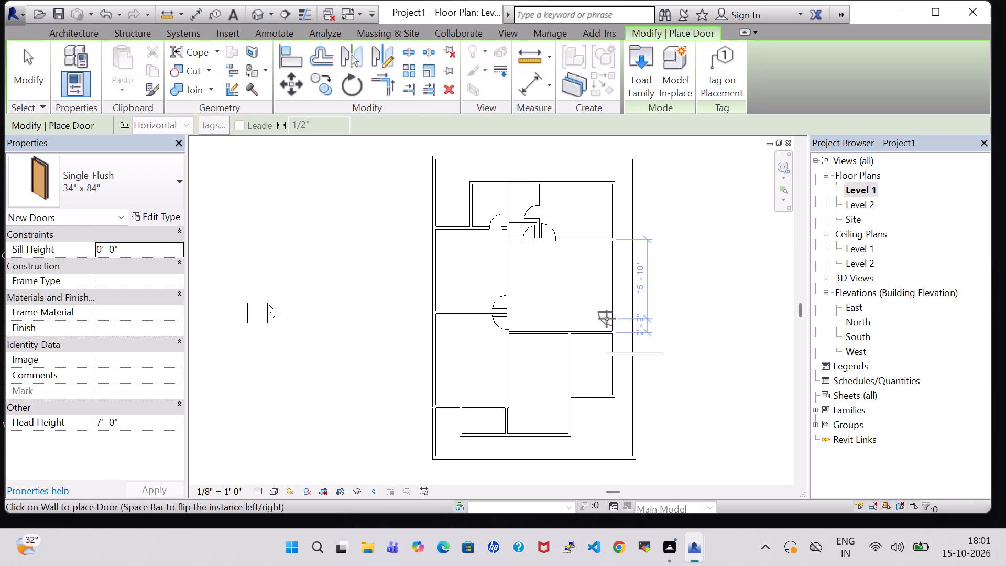
key("space")
scroll(607, 319, "up", 5)
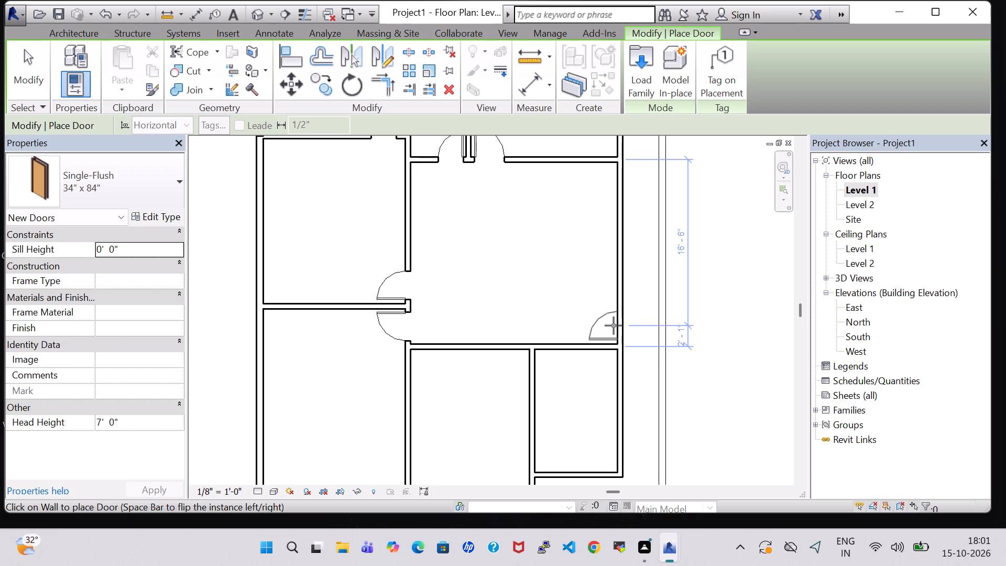
left_click(614, 325)
scroll(583, 292, "down", 8)
key("Escape")
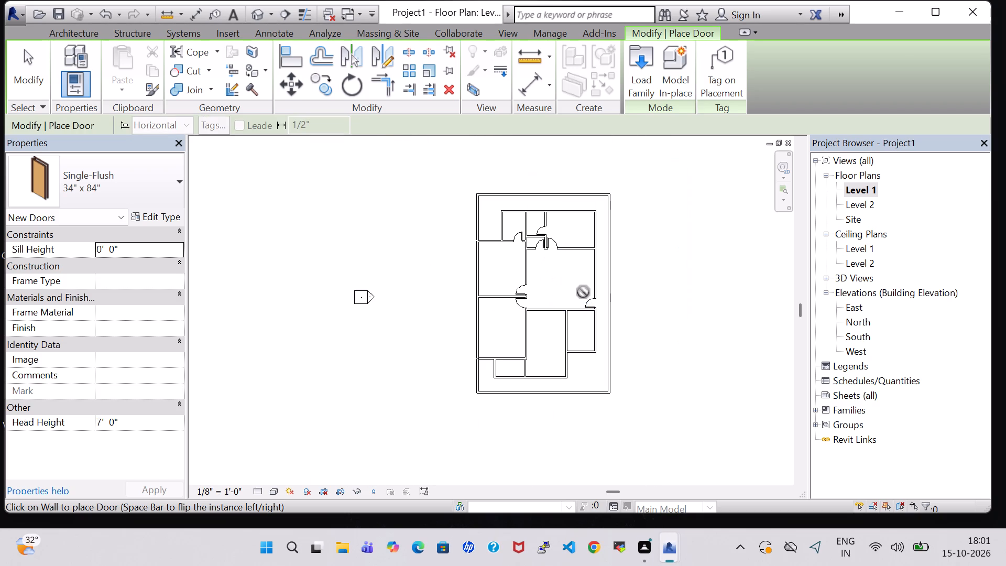
key("Escape")
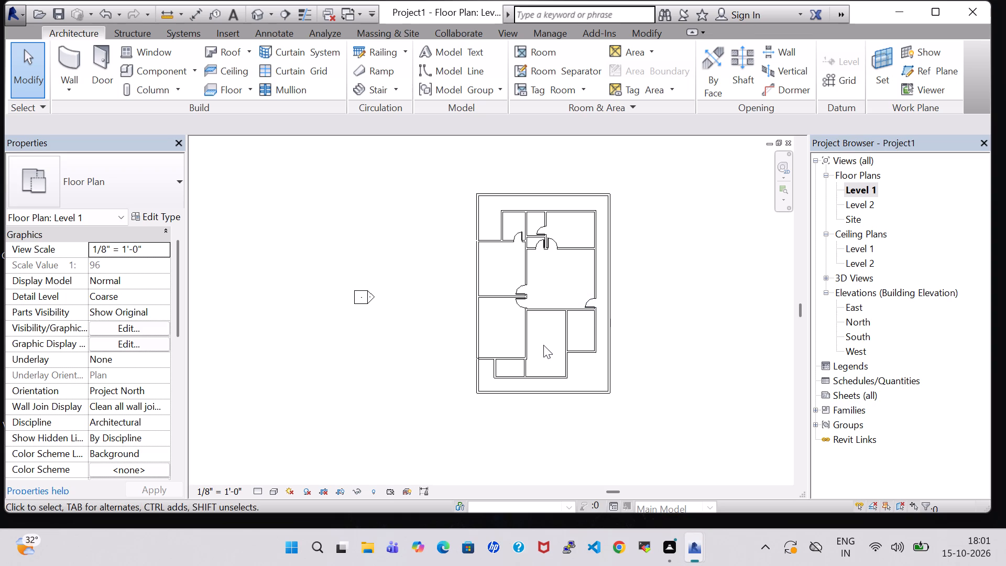
Place a Single-Flush 34" x 84" door in the south-central room's north wall, about 2' from its east wall, hinged east and swinging inward.
left_click(105, 50)
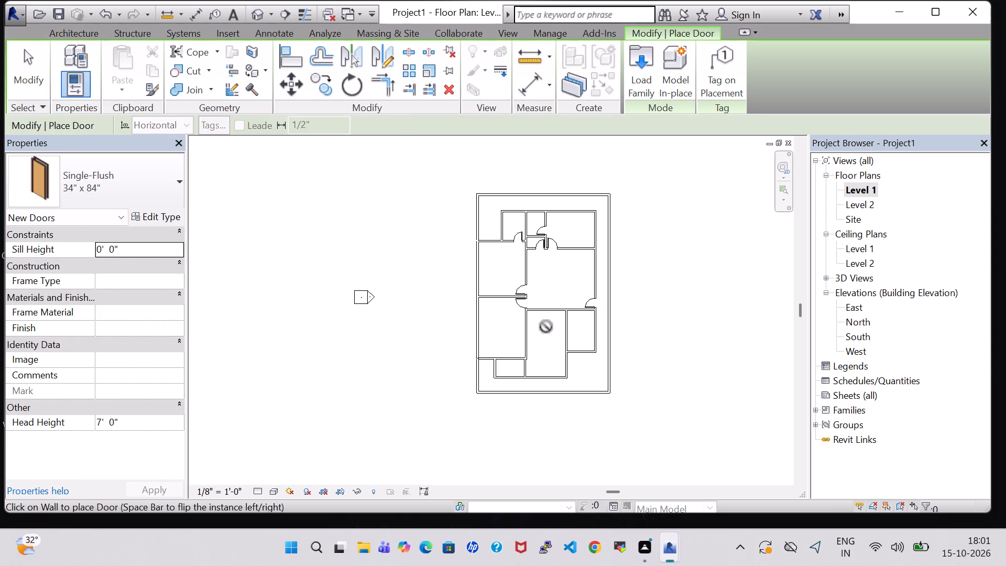
scroll(546, 326, "up", 5)
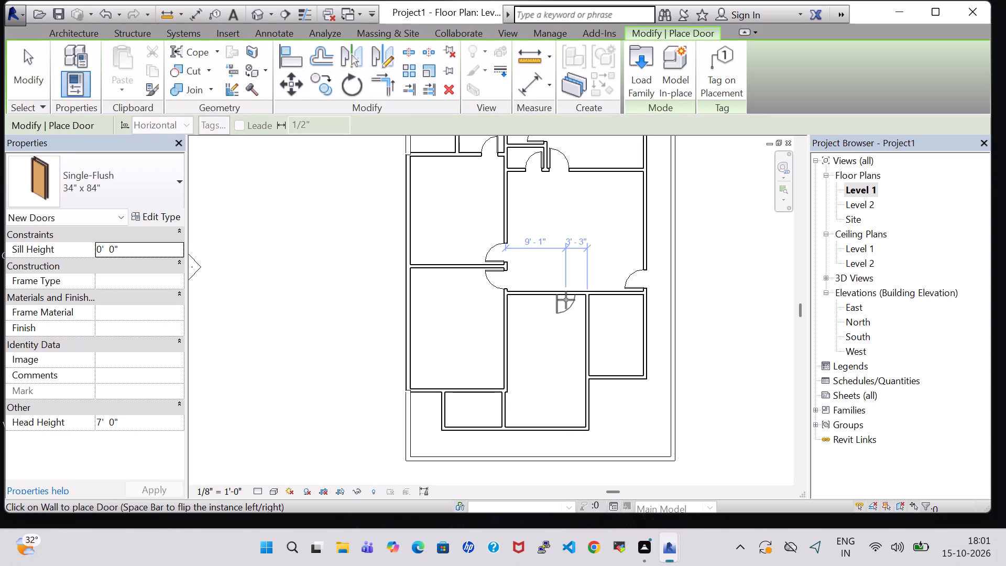
key("space")
scroll(575, 300, "up", 1)
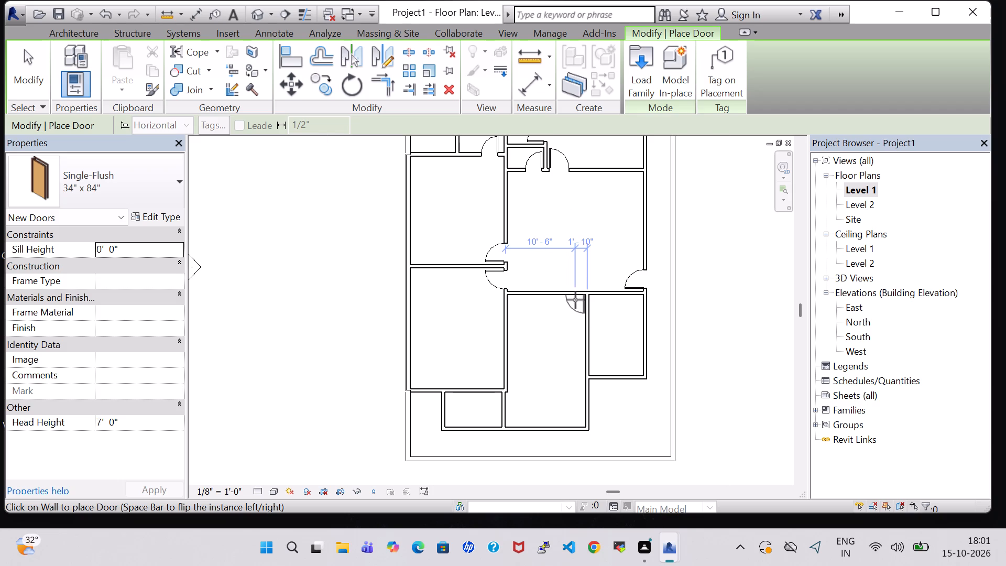
scroll(575, 300, "up", 5)
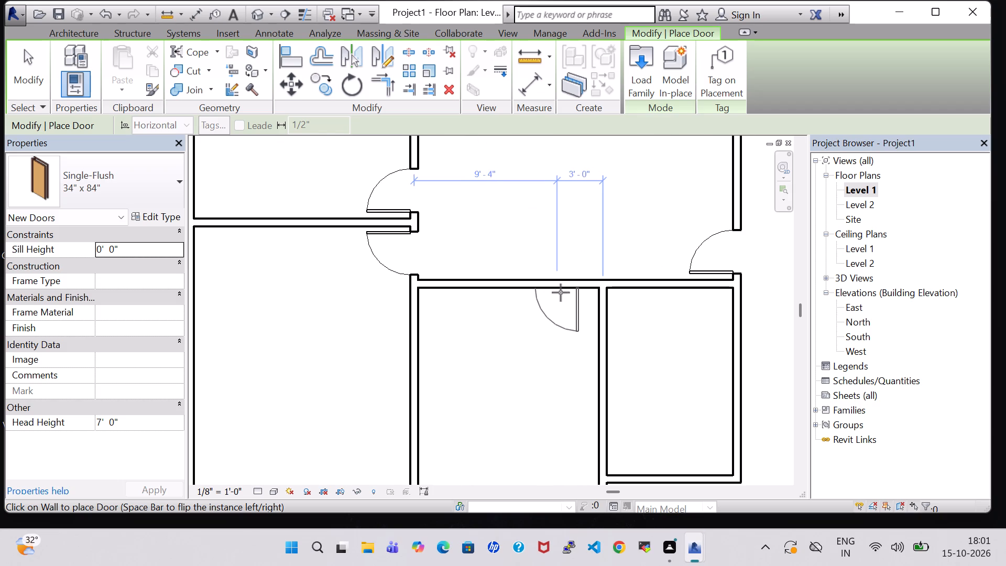
left_click(572, 292)
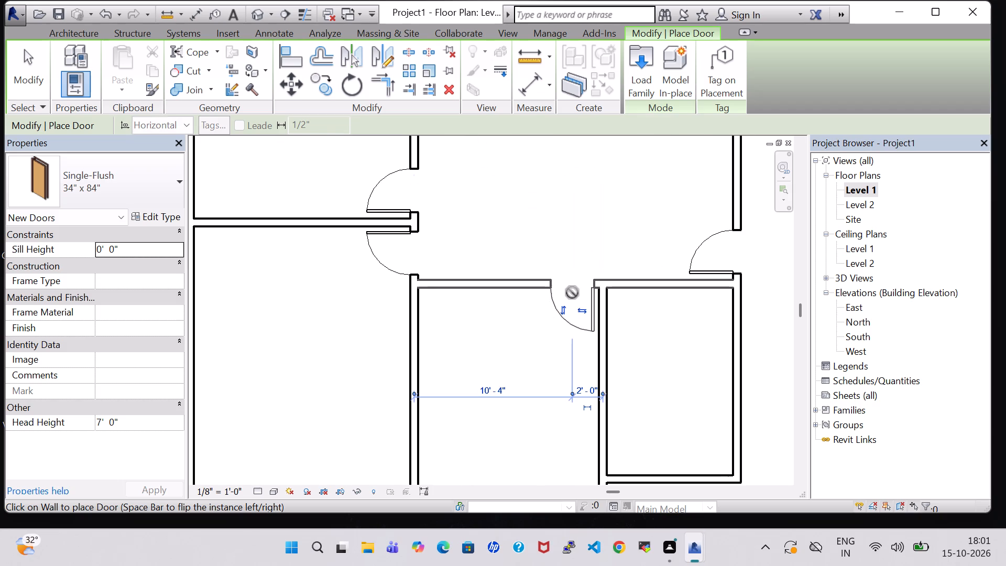
scroll(572, 292, "down", 5)
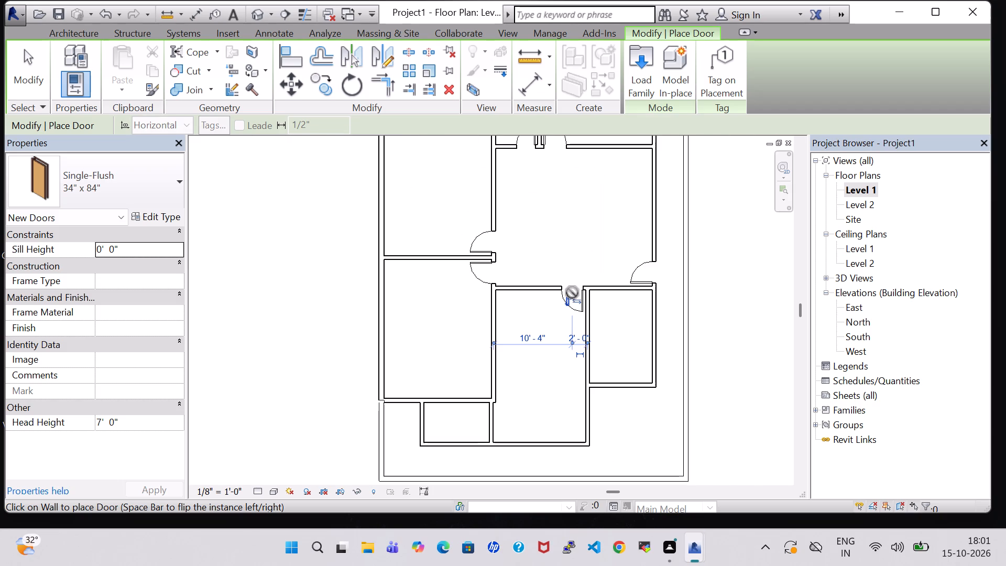
scroll(572, 292, "down", 3)
key("Escape")
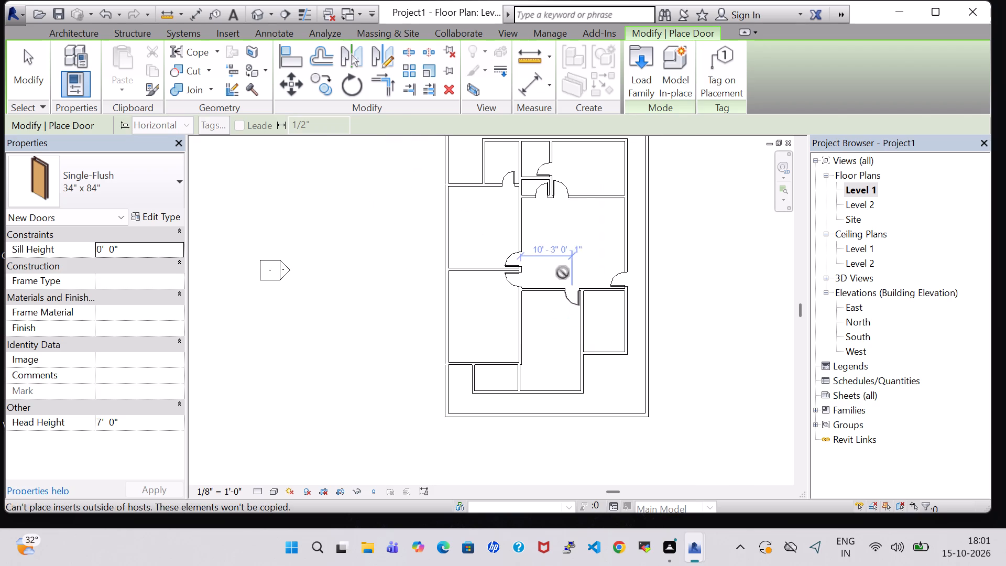
key("Escape")
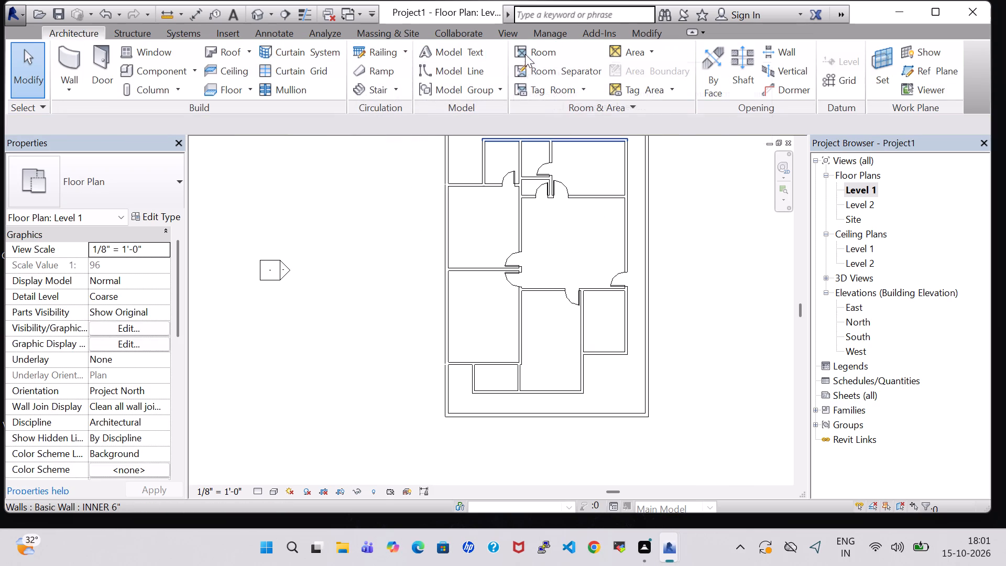
Split the southeast room's north wall about 7" and 3' 6" from its west wall, and delete the middle segment to form an opening.
left_click(631, 38)
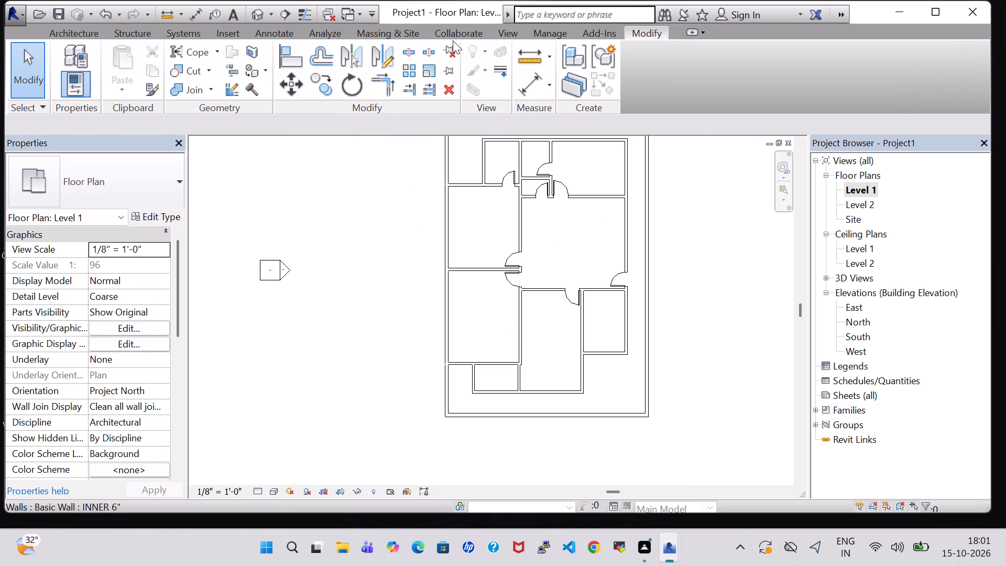
left_click(402, 52)
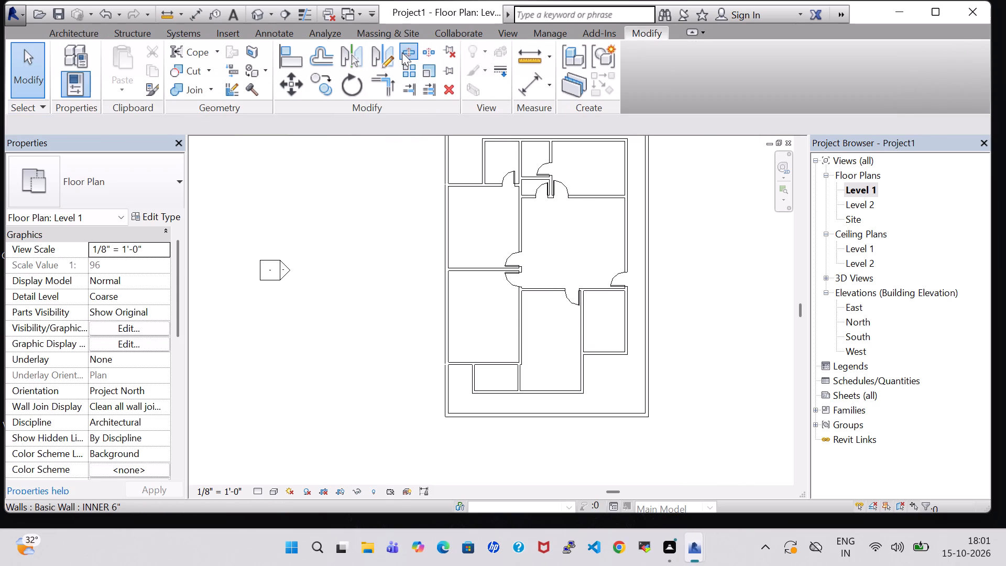
scroll(628, 282, "up", 9)
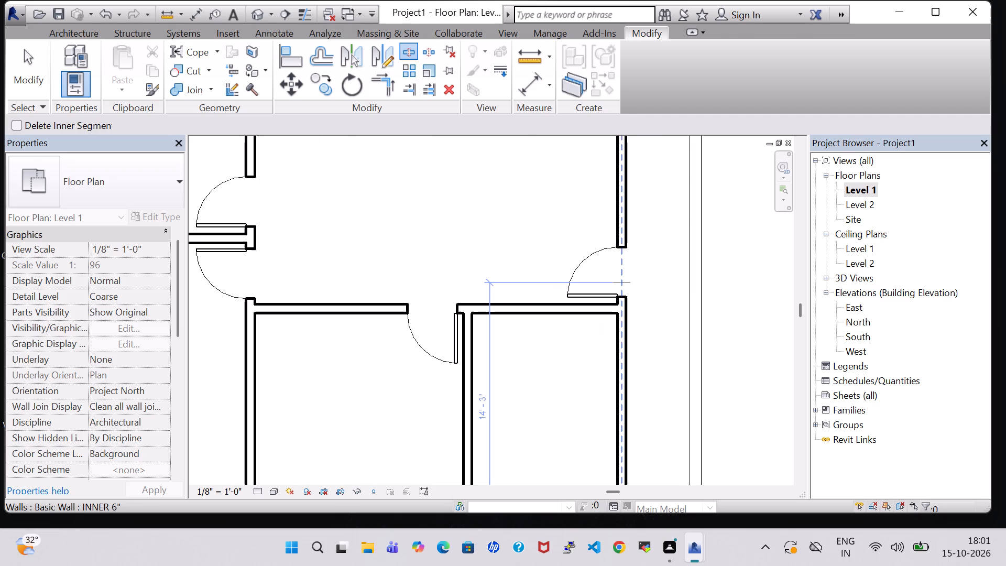
left_click(477, 307)
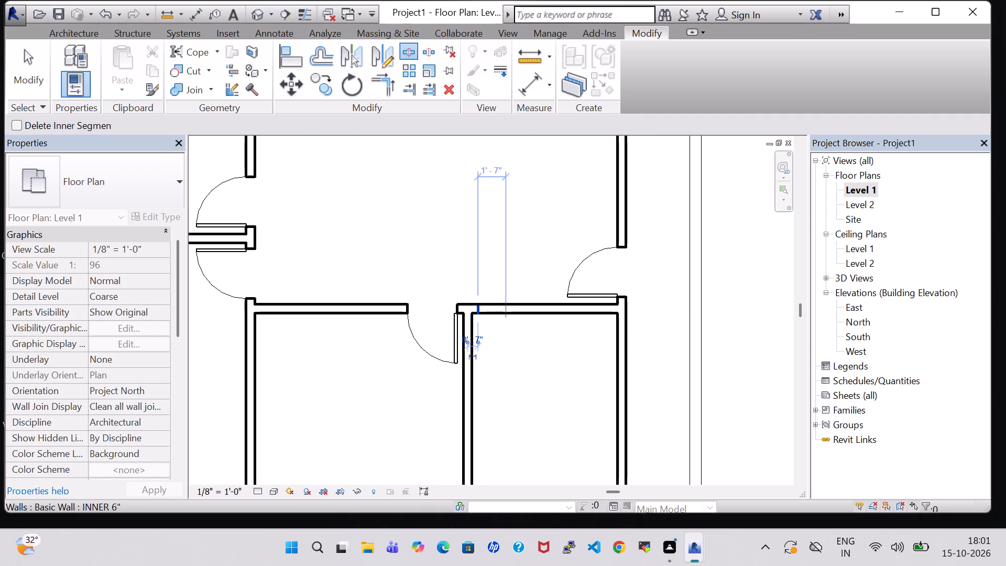
left_click(529, 309)
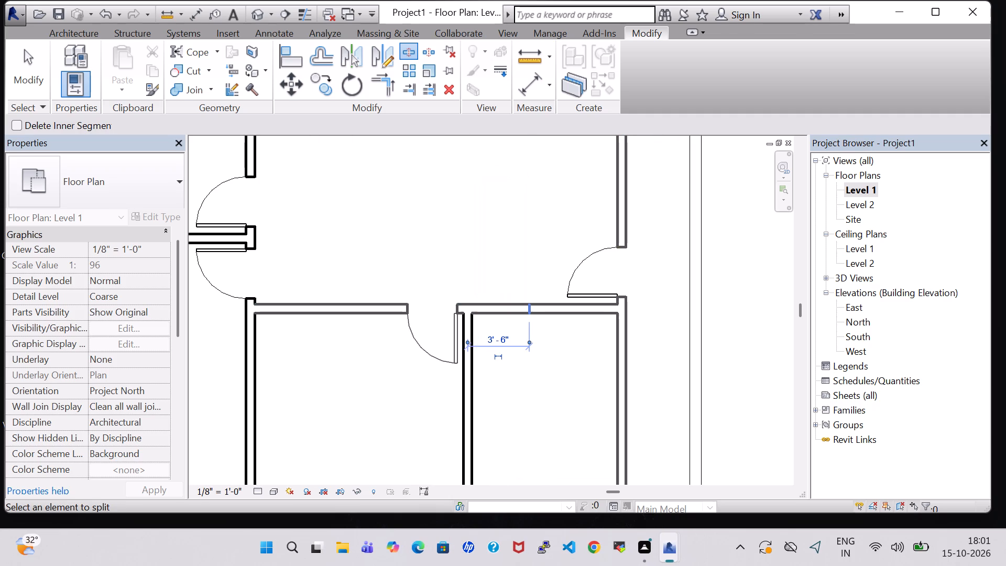
key("Escape")
key("Escape")
left_click(493, 311)
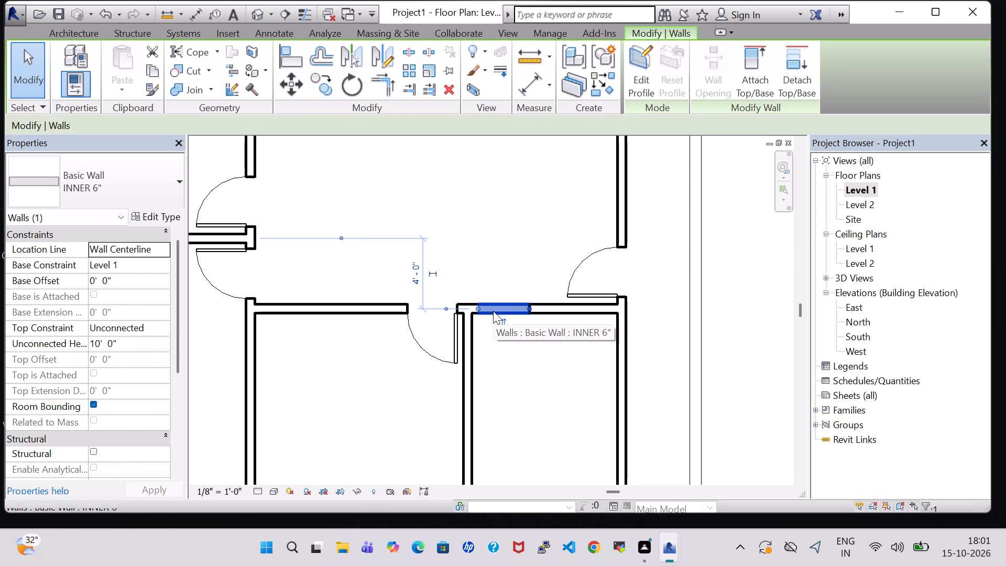
key("Delete")
Widen the southeast room's north opening by nudging the wall segment on its east side five increments east.
scroll(518, 321, "down", 4)
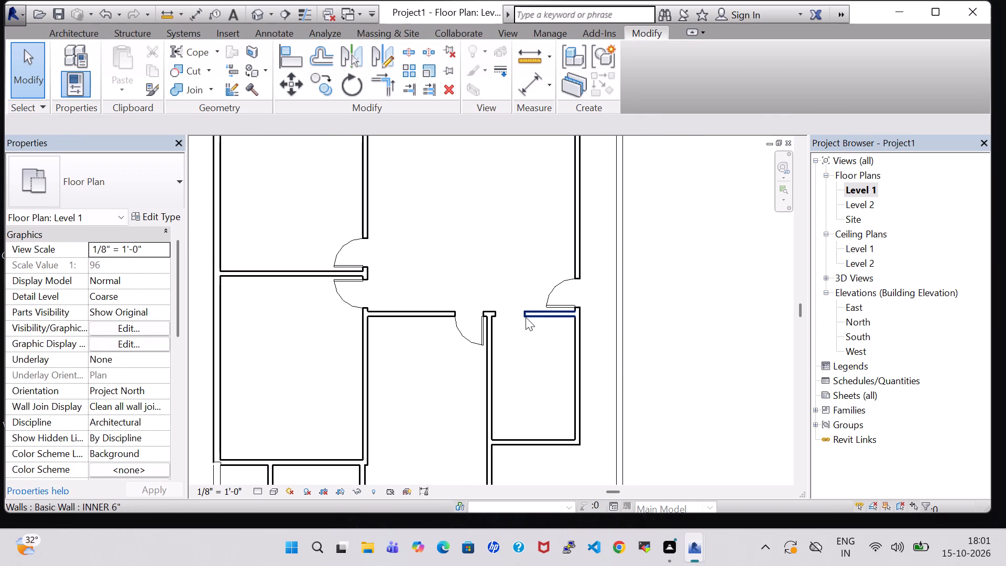
left_click(526, 317)
key("Right")
key("Right")
key("Right")
key("Right")
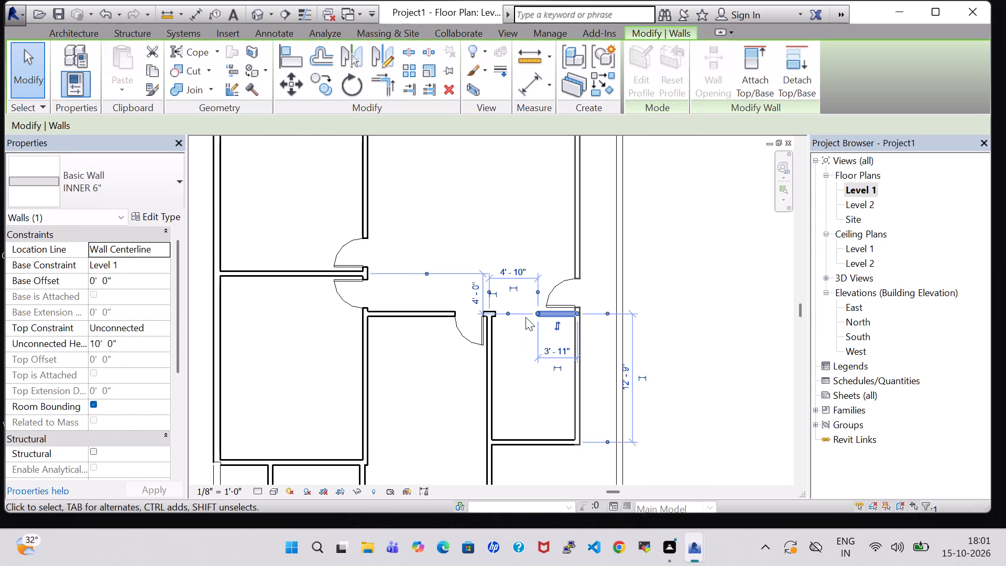
key("Right")
left_click(736, 305)
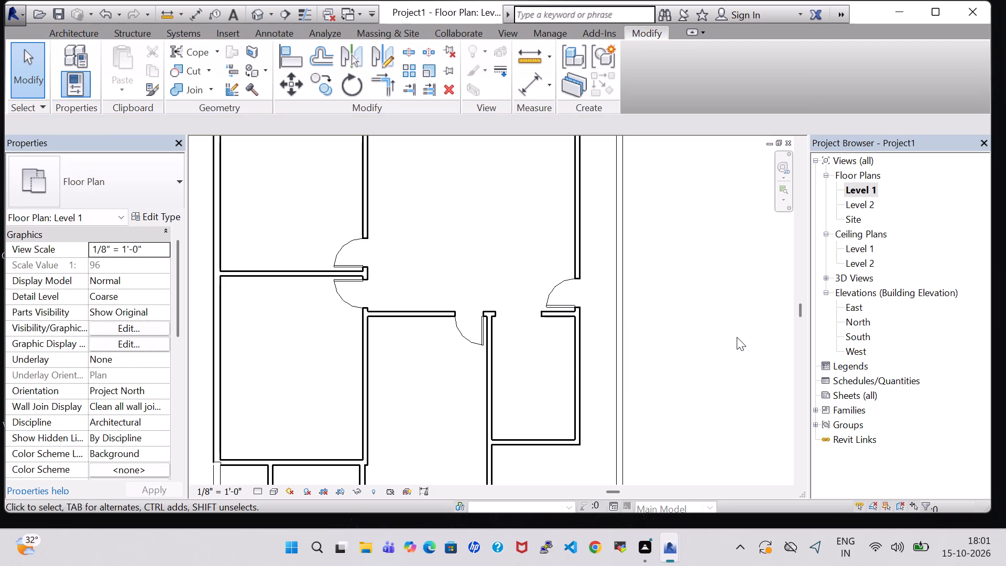
Place a Single-Flush 34" x 84" door in the south-central room's east wall, about 1' 11" from its south wall, hinged south and swinging inward.
middle_click_drag(737, 337, 746, 275)
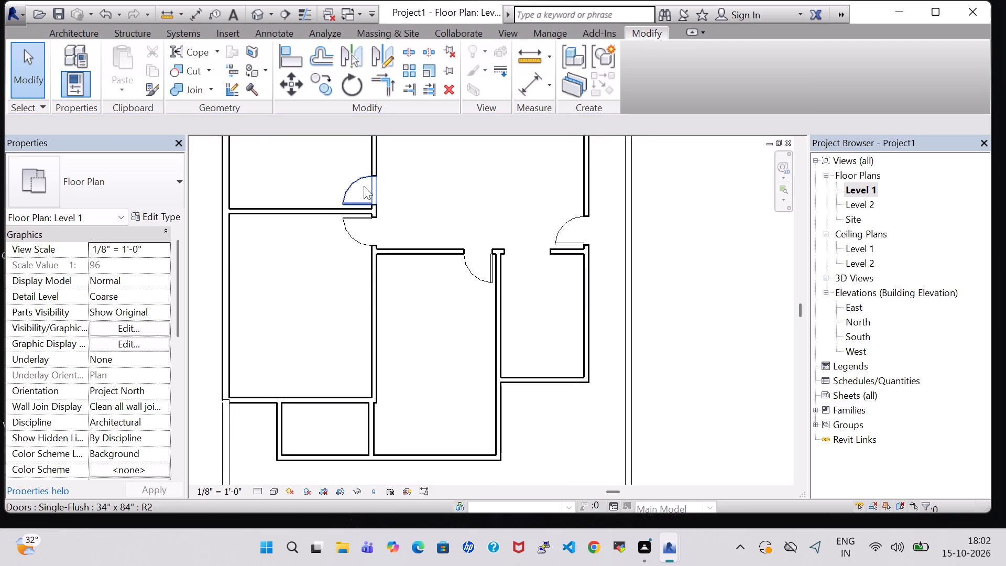
left_click(81, 31)
left_click(92, 60)
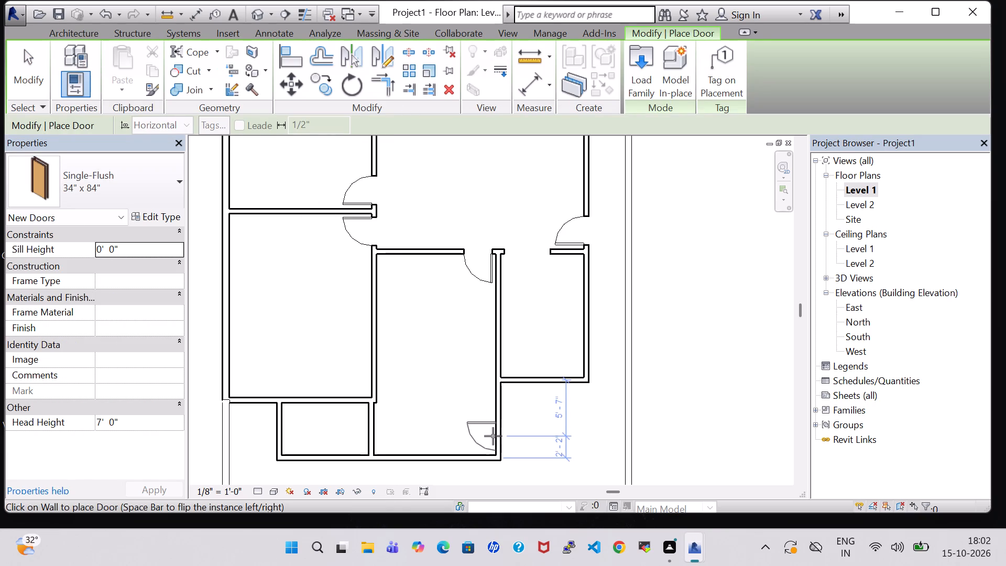
key("space")
scroll(493, 436, "up", 3)
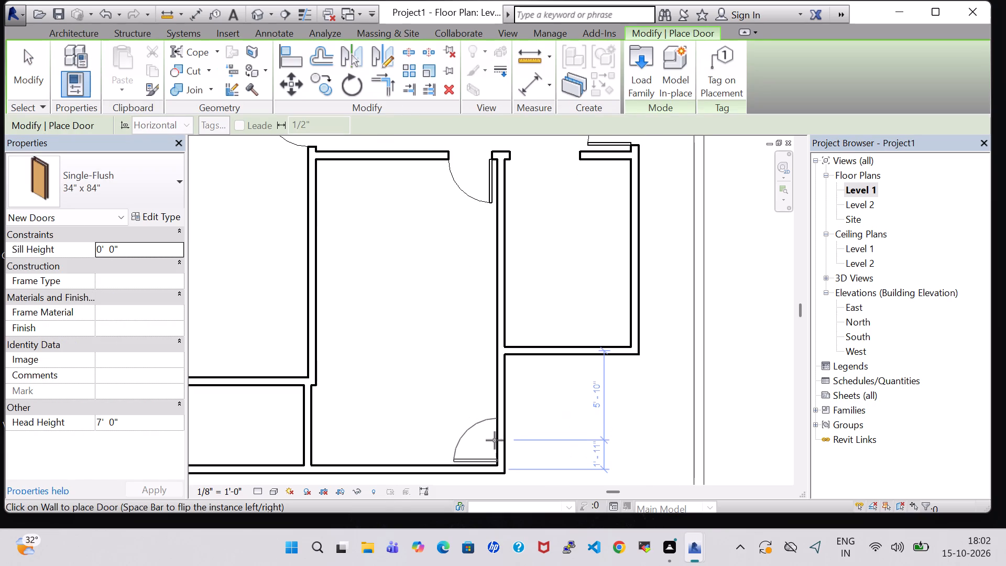
left_click(495, 440)
scroll(496, 427, "down", 8)
key("Escape")
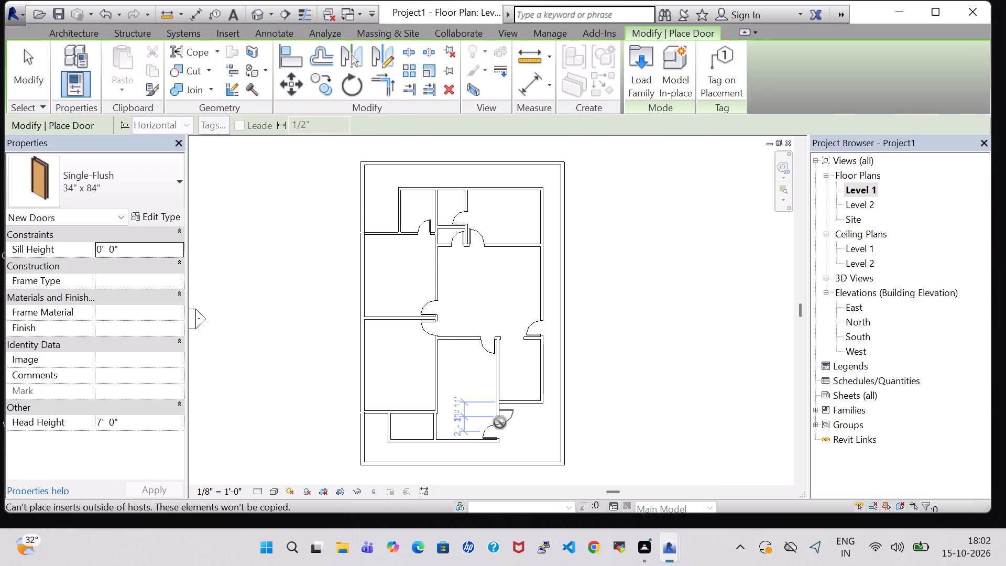
key("Escape")
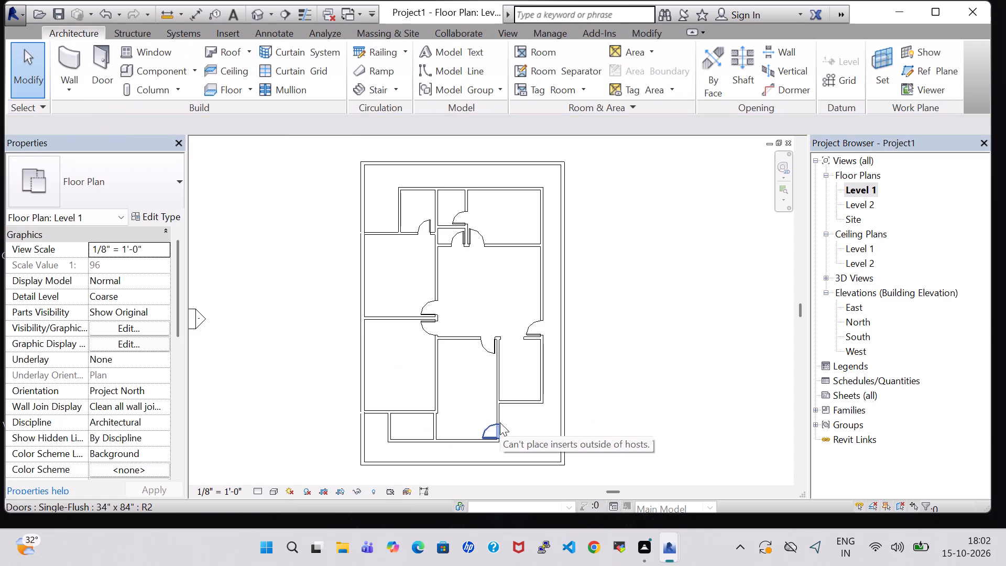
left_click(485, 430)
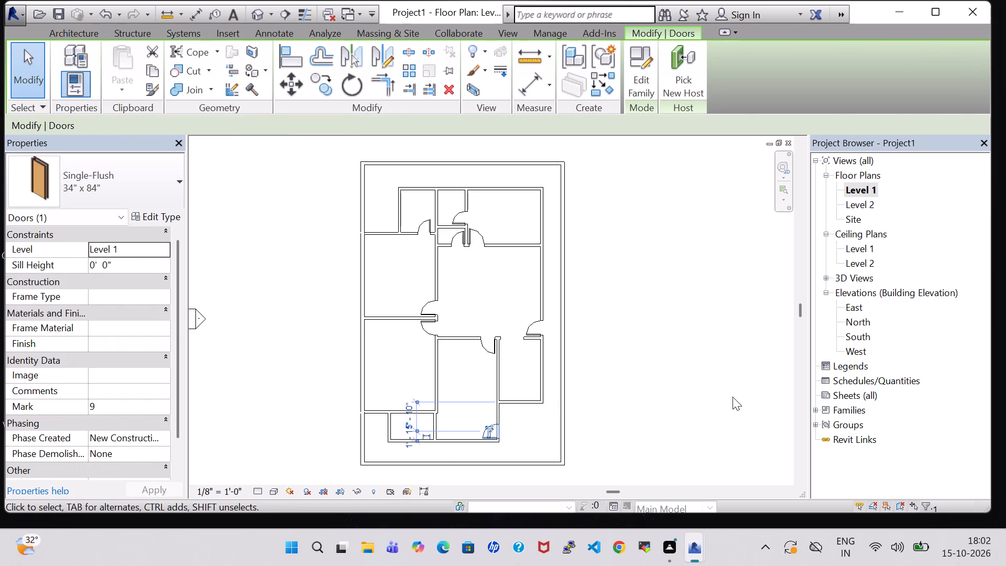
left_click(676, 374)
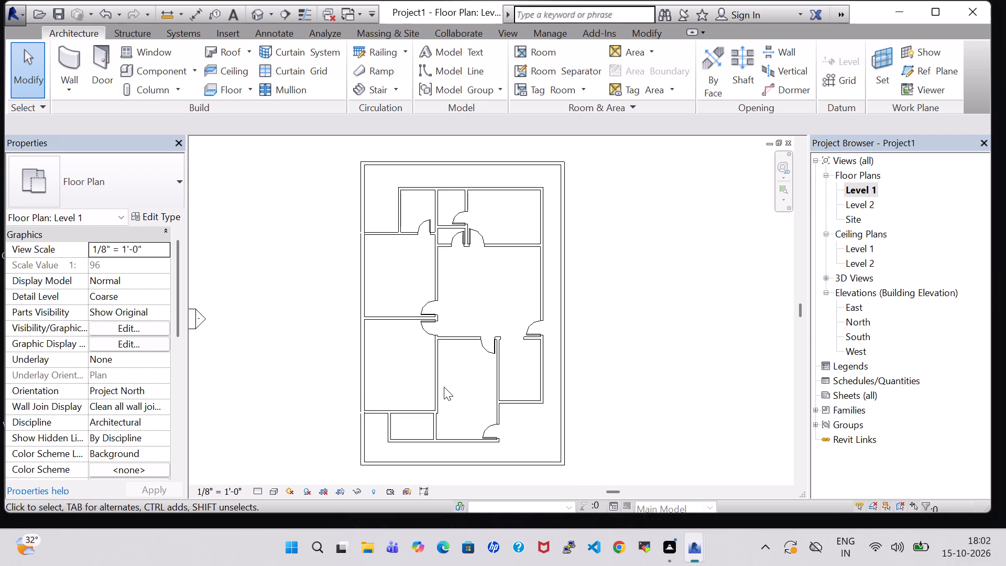
Place a Single-Flush 30" x 80" door in the small southwest room's north wall, about 2' from its east end, hinged east and swinging inward.
left_click(96, 63)
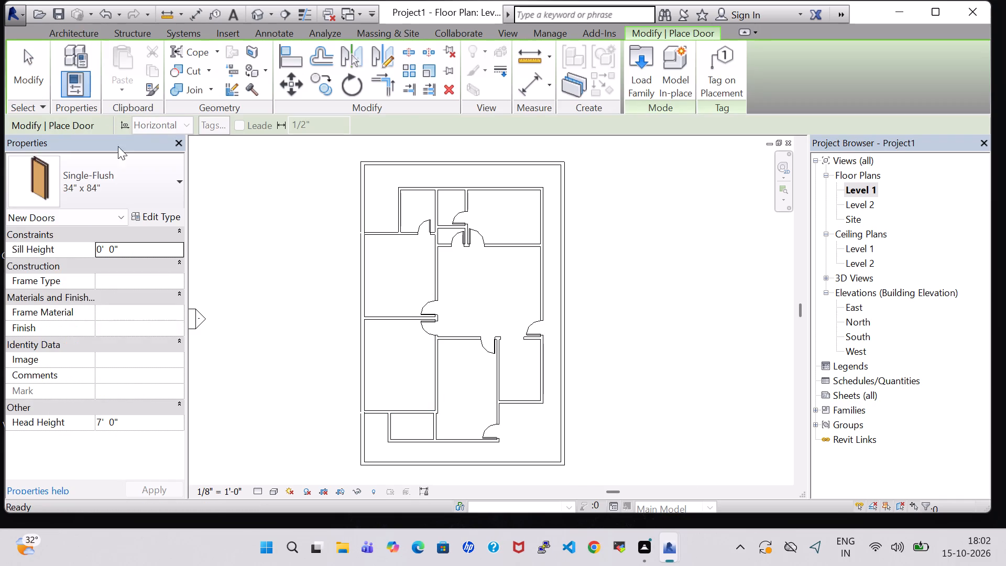
left_click(130, 173)
left_click(133, 270)
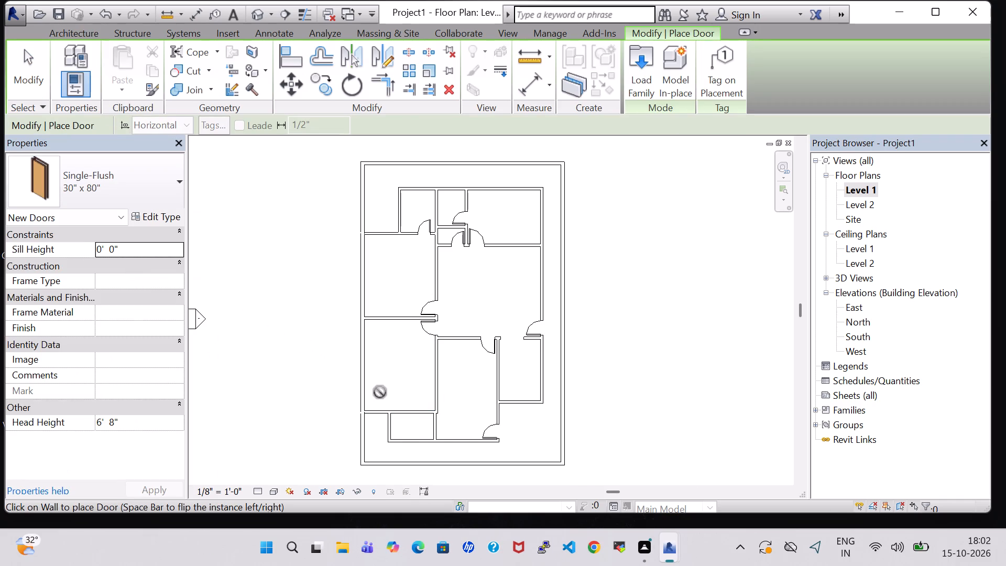
scroll(432, 420, "up", 5)
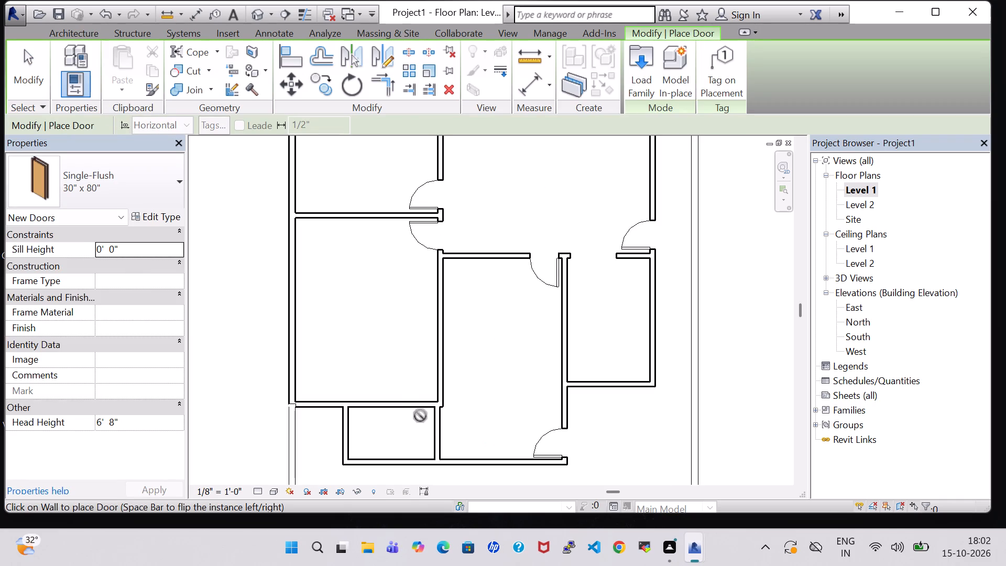
key("space")
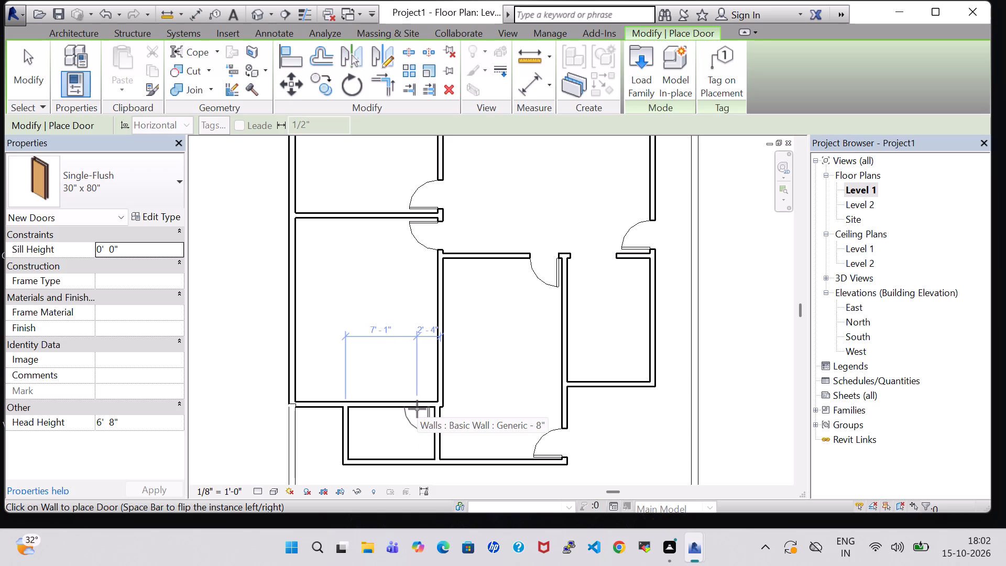
scroll(417, 409, "up", 5)
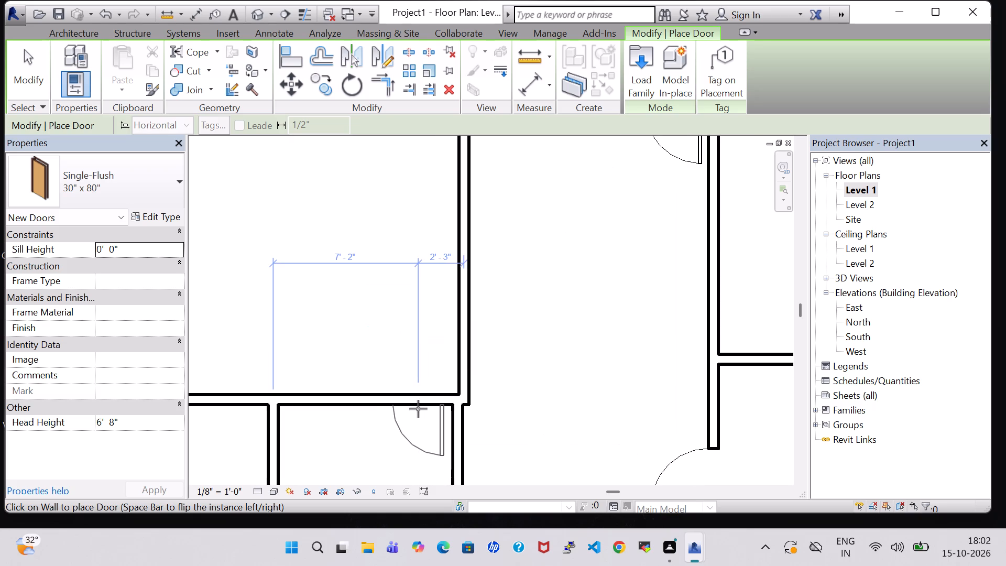
left_click(421, 409)
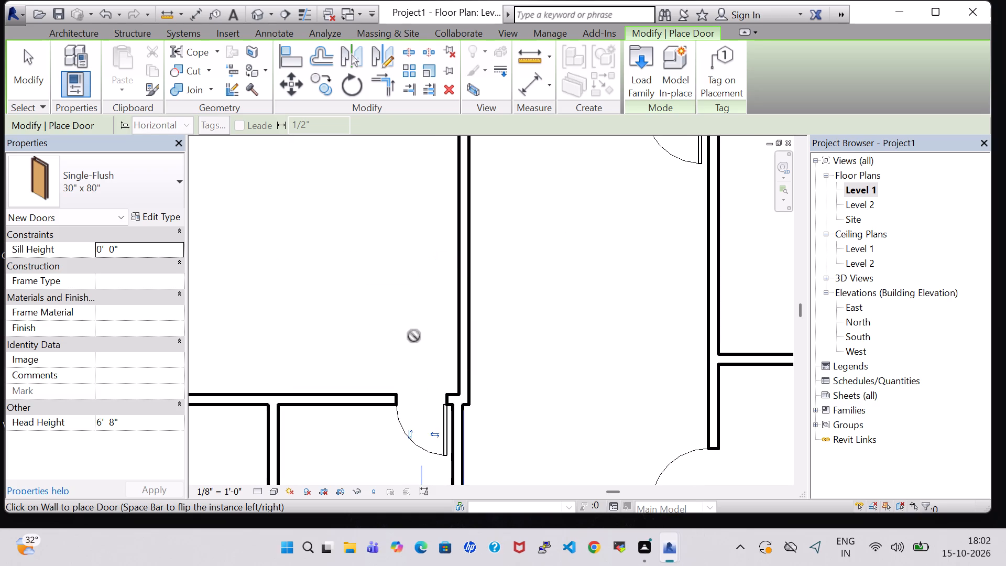
scroll(414, 336, "down", 5)
key("Escape")
scroll(414, 319, "down", 1)
key("Escape")
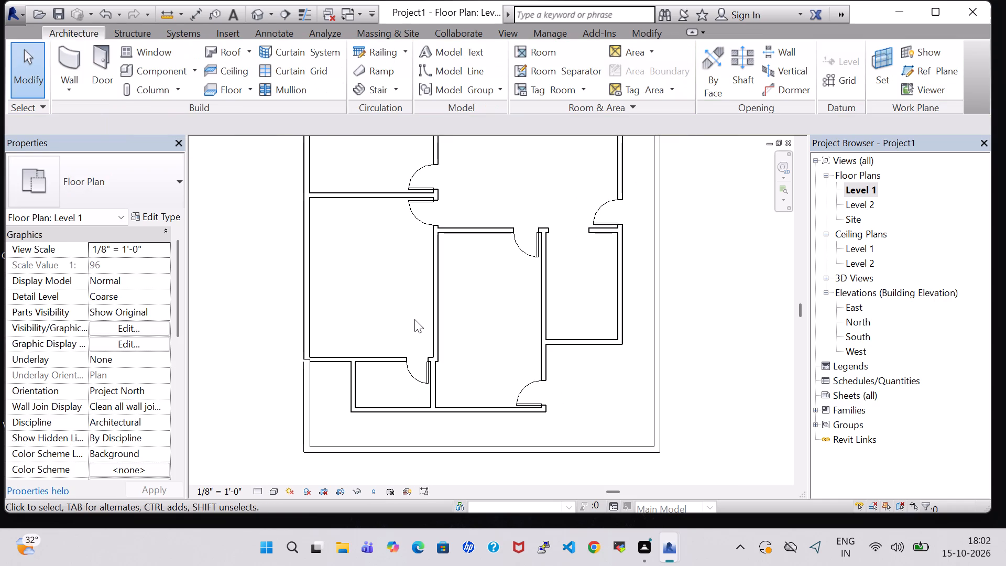
scroll(414, 319, "down", 2)
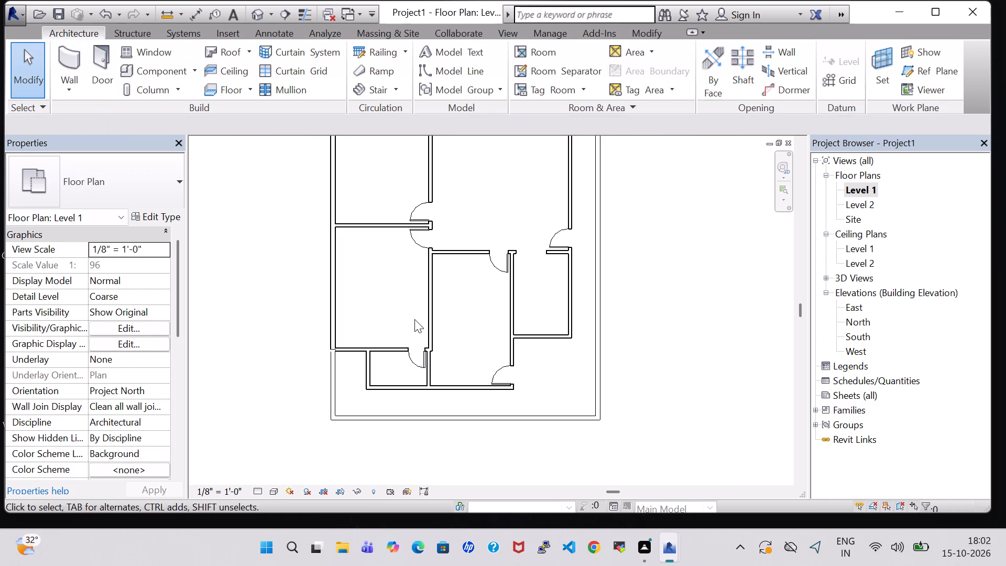
scroll(414, 319, "down", 1)
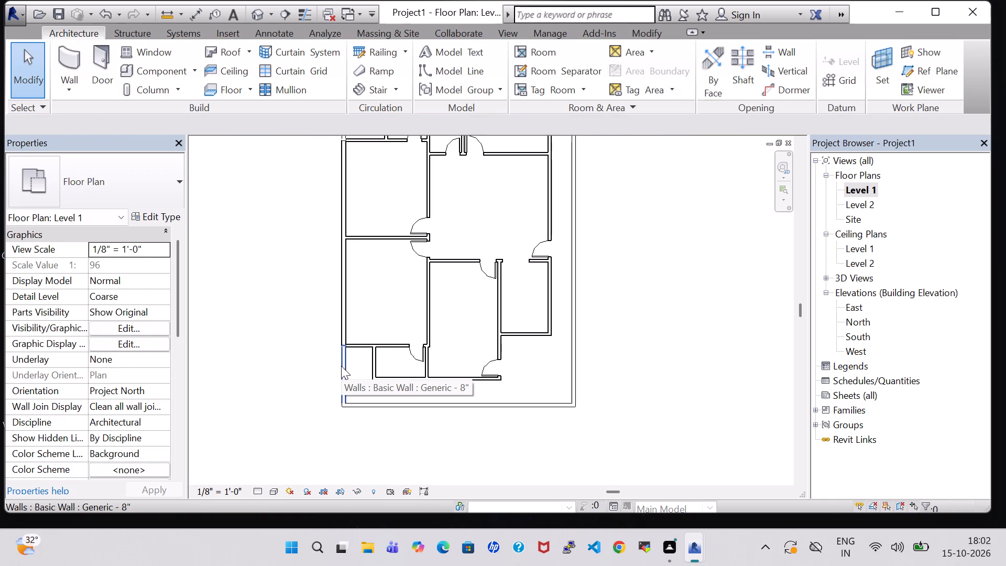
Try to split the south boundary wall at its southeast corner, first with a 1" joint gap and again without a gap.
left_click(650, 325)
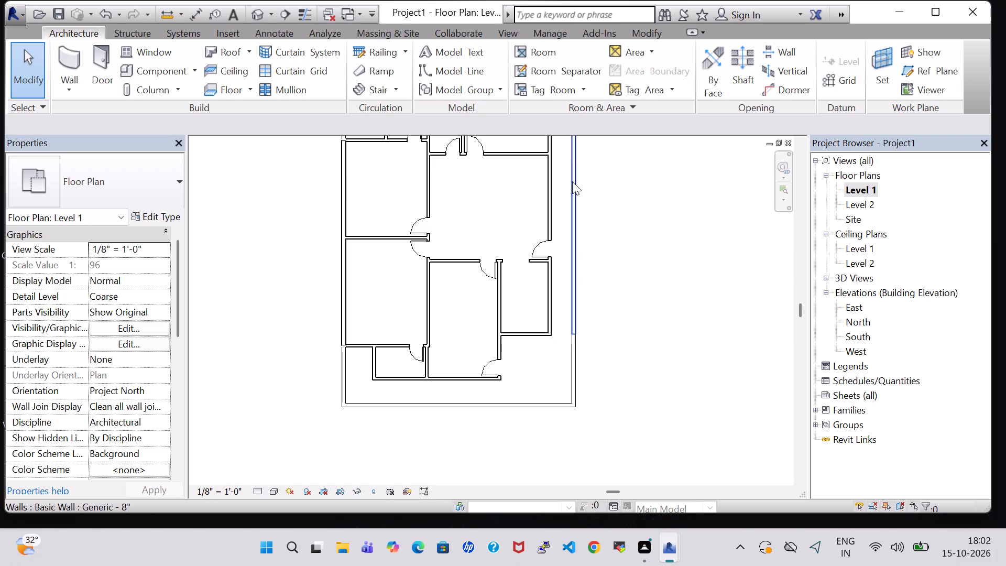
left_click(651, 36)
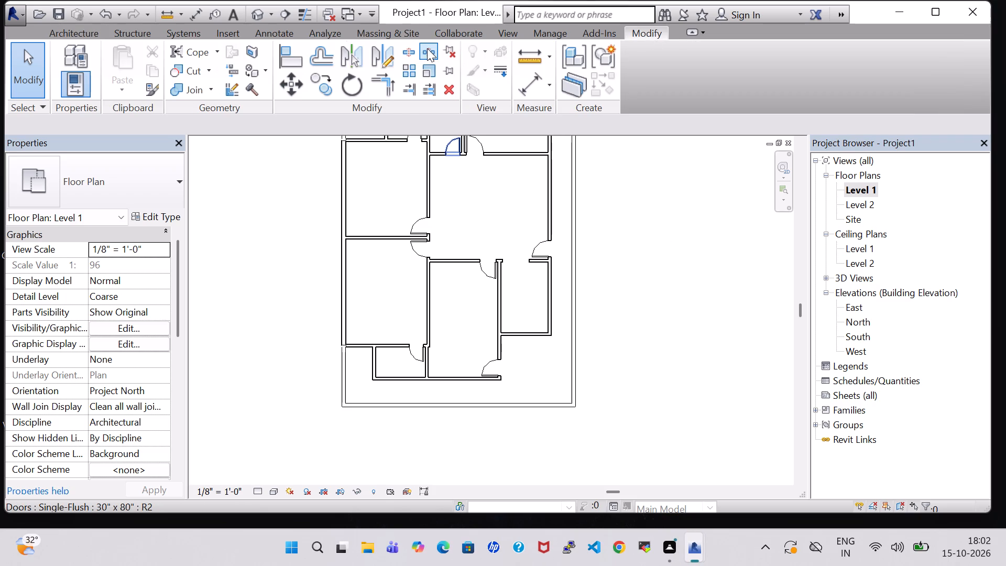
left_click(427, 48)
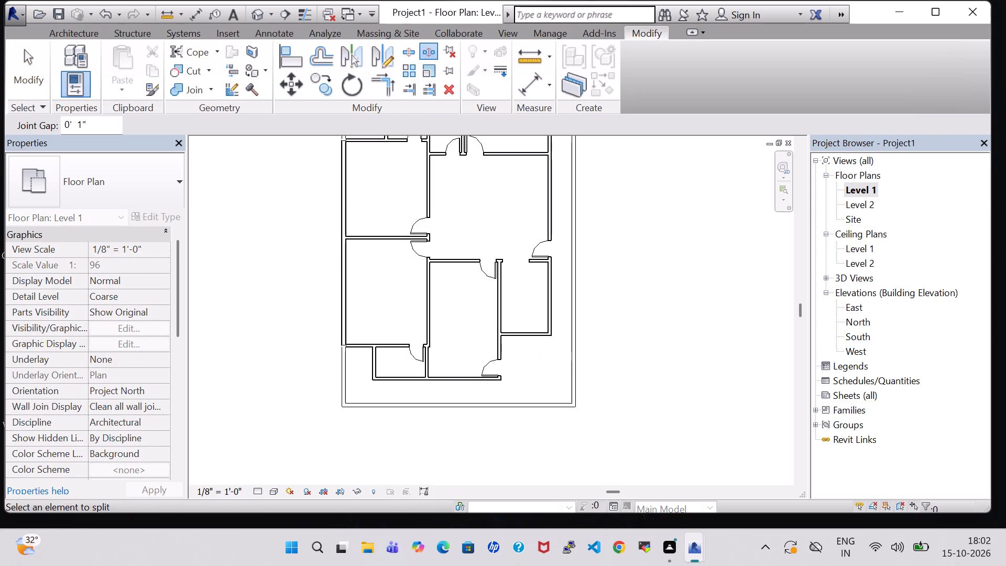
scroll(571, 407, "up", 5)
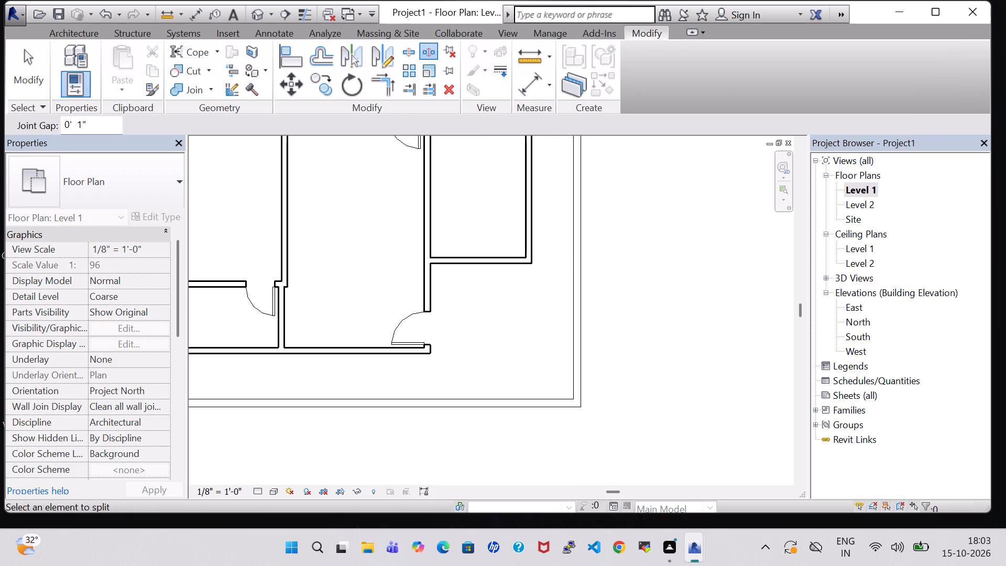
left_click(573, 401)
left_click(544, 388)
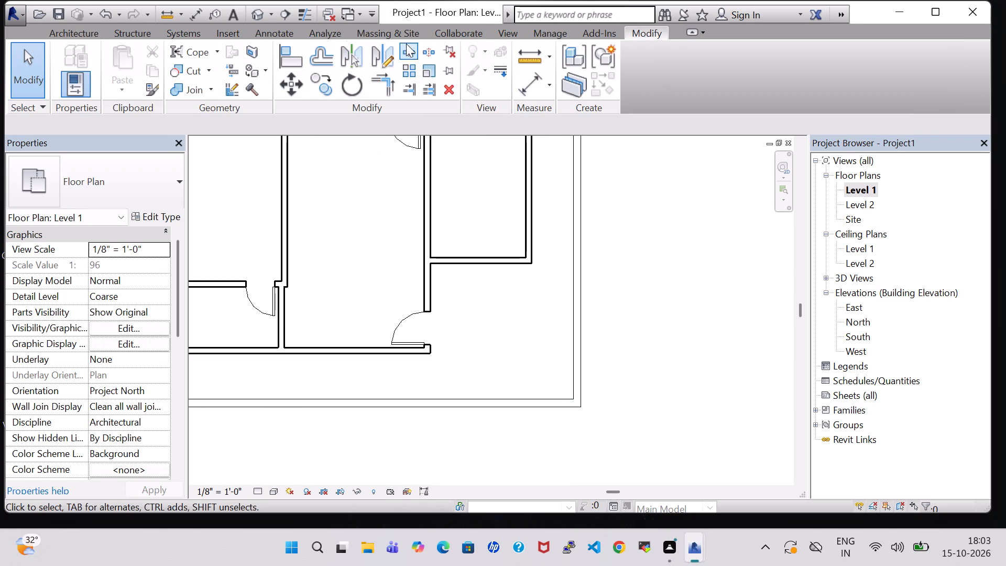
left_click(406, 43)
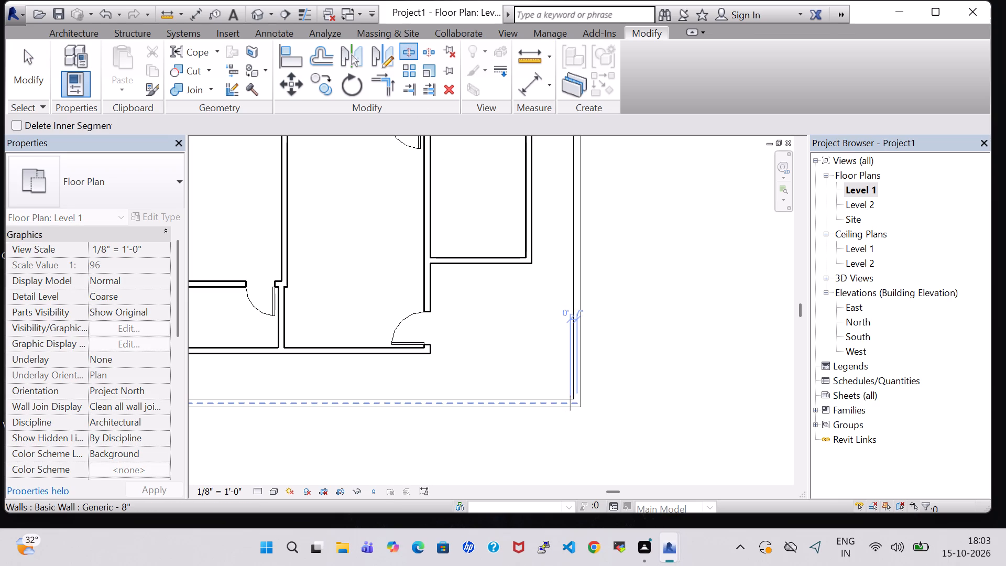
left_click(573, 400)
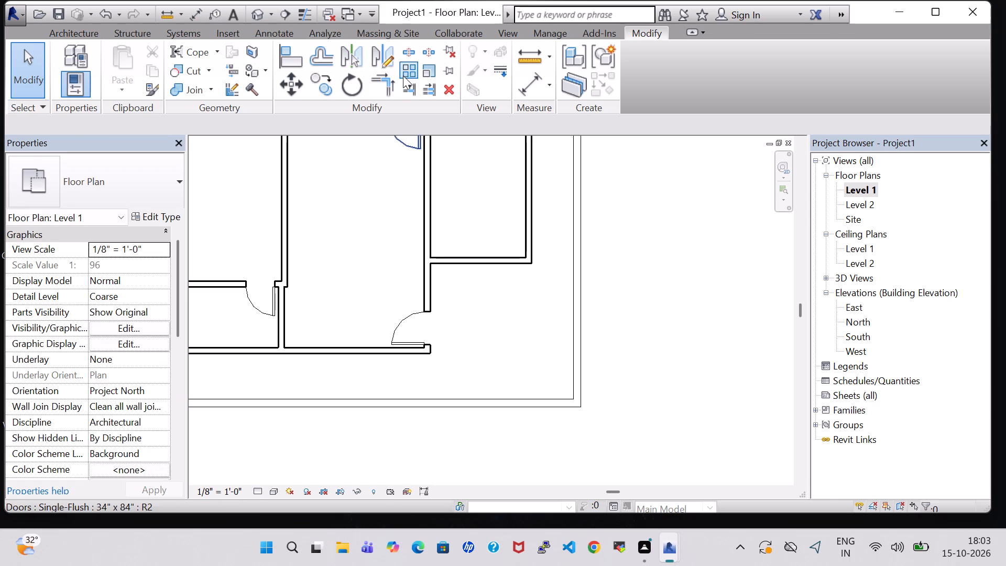
Split the south boundary wall about 12' 11" from its east end, in line with the south-central room's east wall, and delete the eastern segment.
left_click(409, 53)
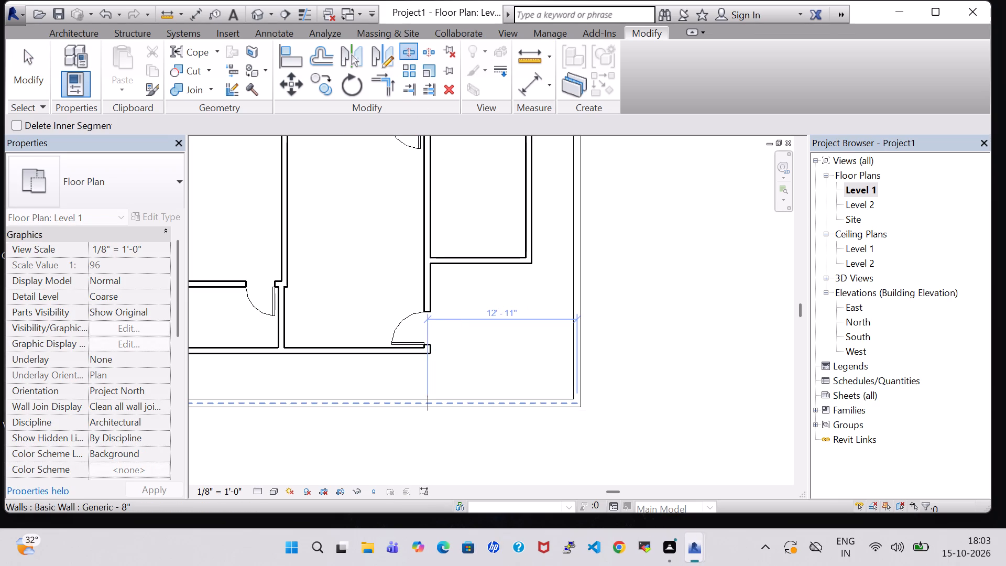
left_click(428, 400)
key("Escape")
key("Escape")
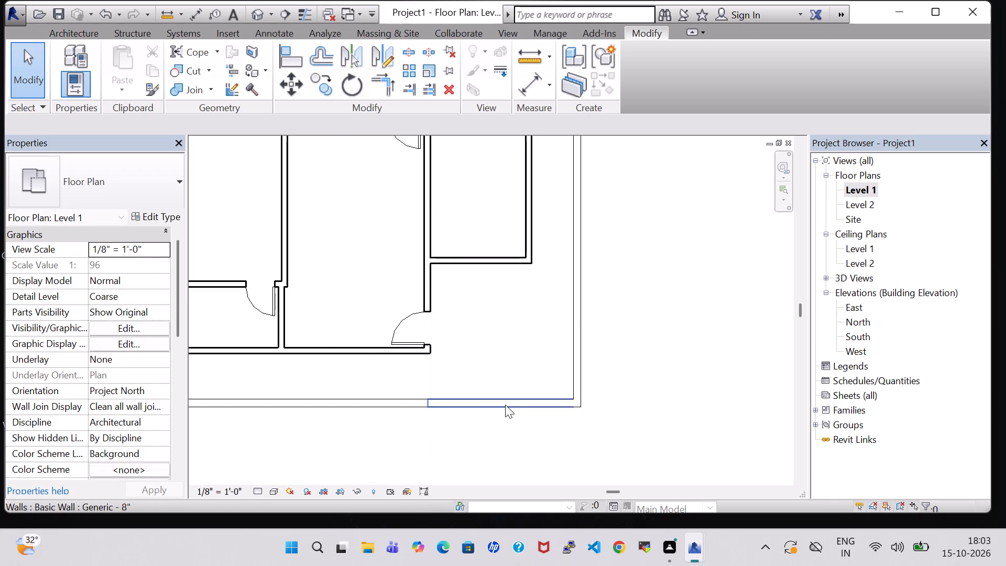
left_click(505, 405)
left_click(663, 382)
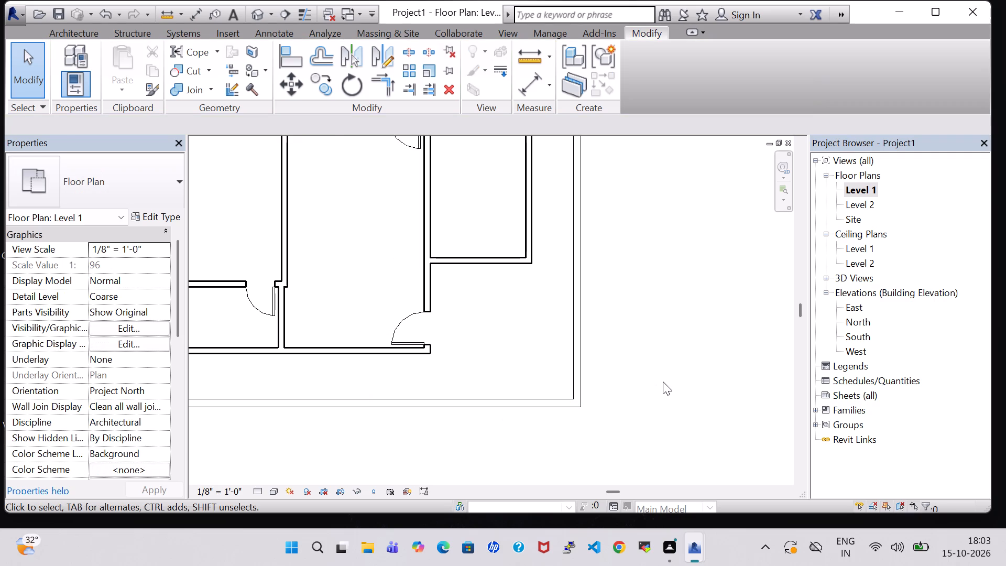
scroll(663, 382, "down", 2)
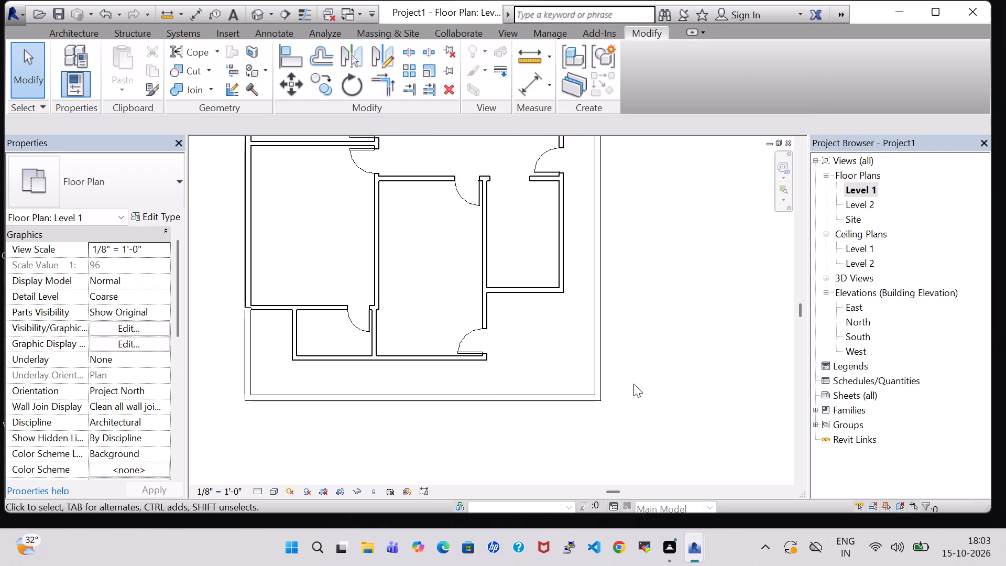
left_click(561, 396)
key("Delete")
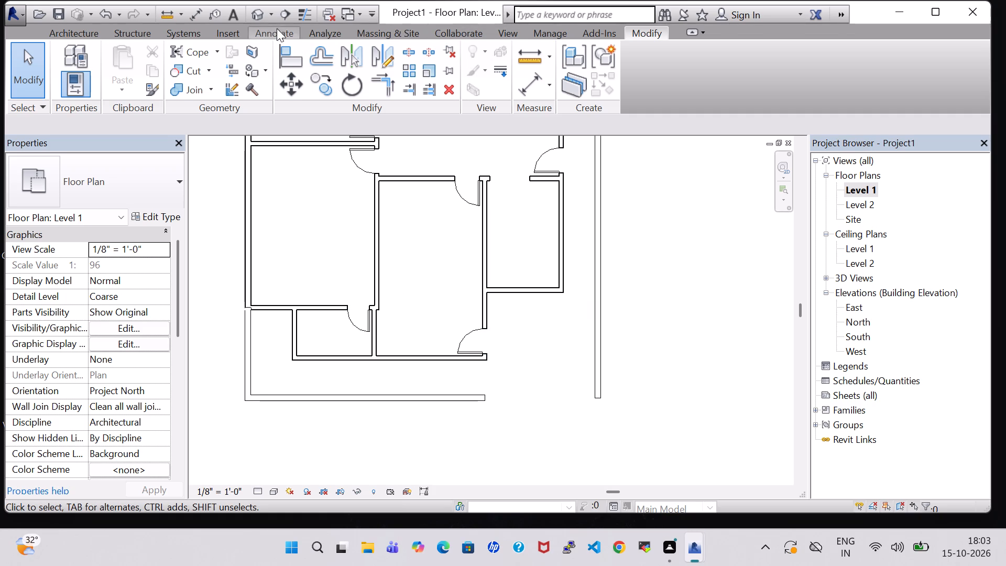
Draw a room separation line from the south-central room's southeast corner south to the open end of the south boundary wall.
left_click(77, 37)
left_click(538, 70)
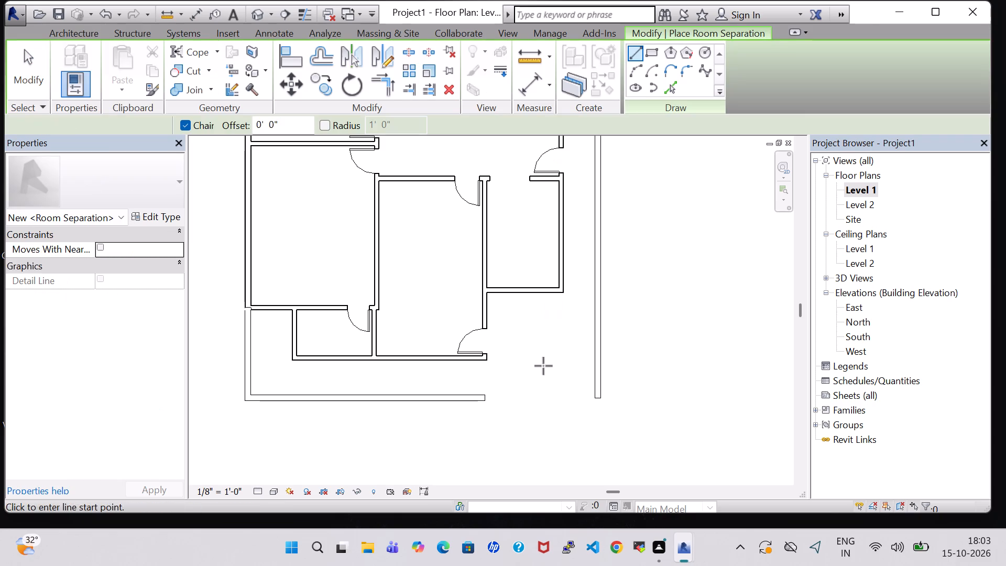
scroll(488, 360, "up", 5)
left_click(485, 360)
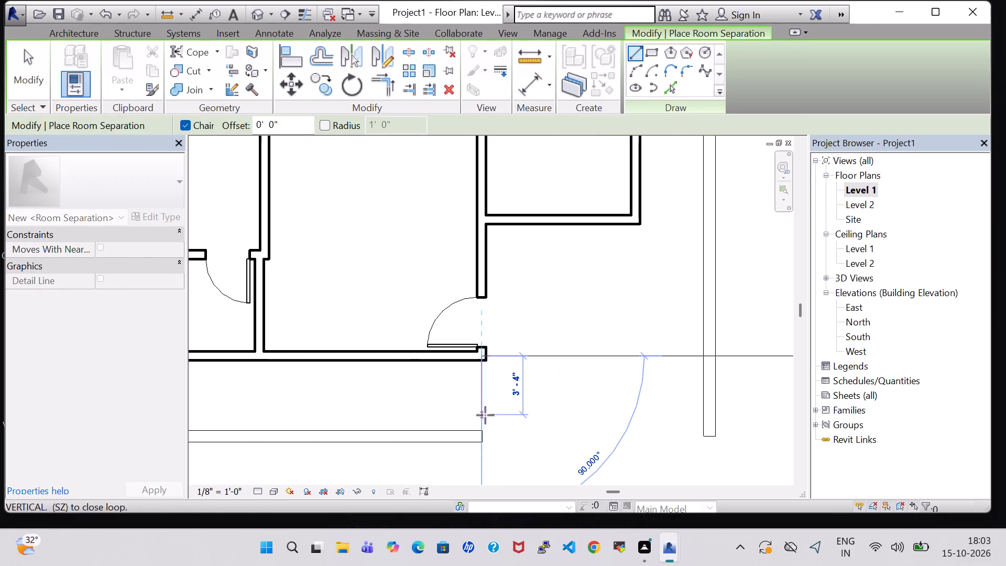
left_click(484, 436)
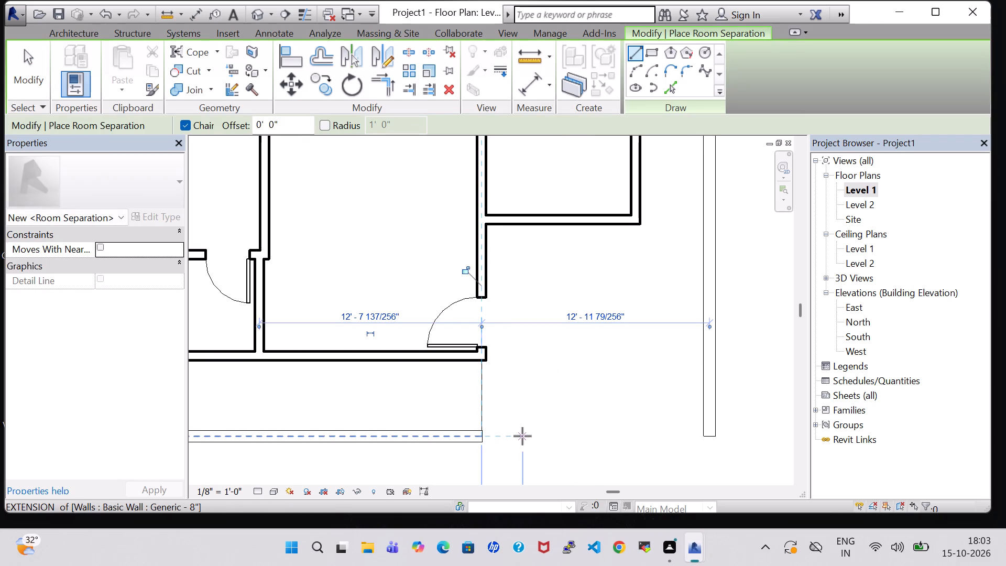
key("Escape")
key("Escape")
Examine the whole plan and the 3D view of the walls, doors and boundary opening, and return to the Level 1 floor plan.
scroll(522, 436, "down", 2)
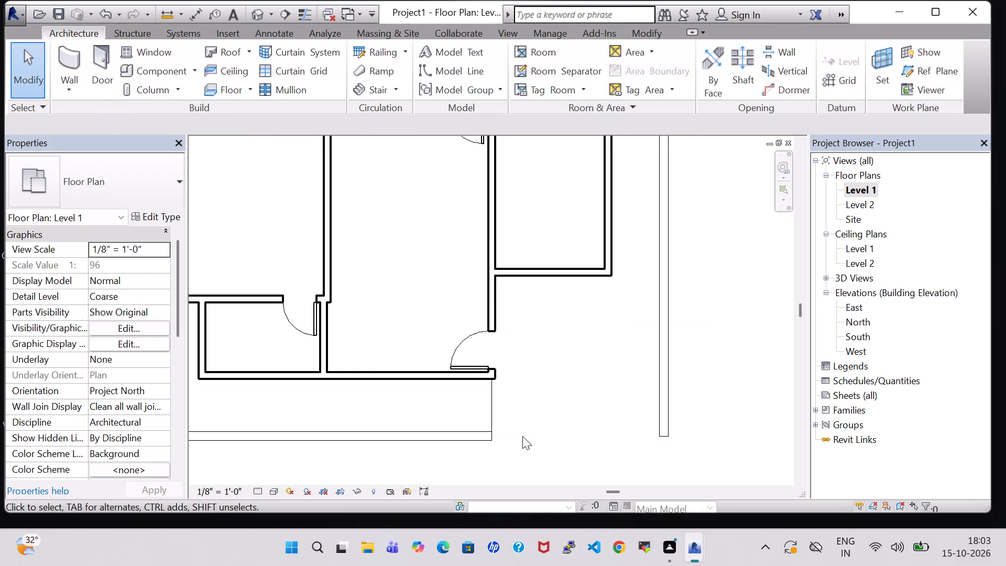
scroll(522, 436, "down", 3)
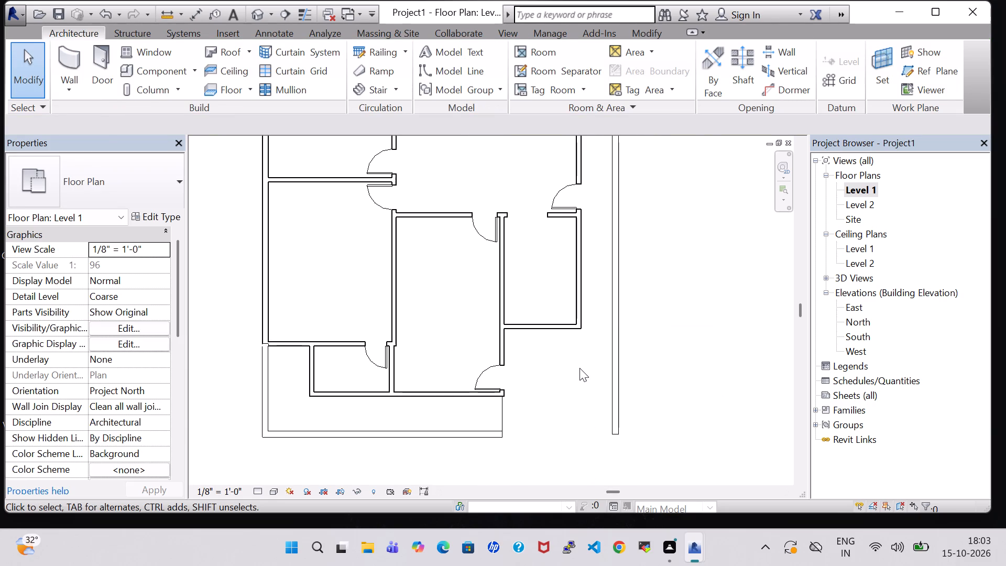
scroll(598, 242, "down", 3)
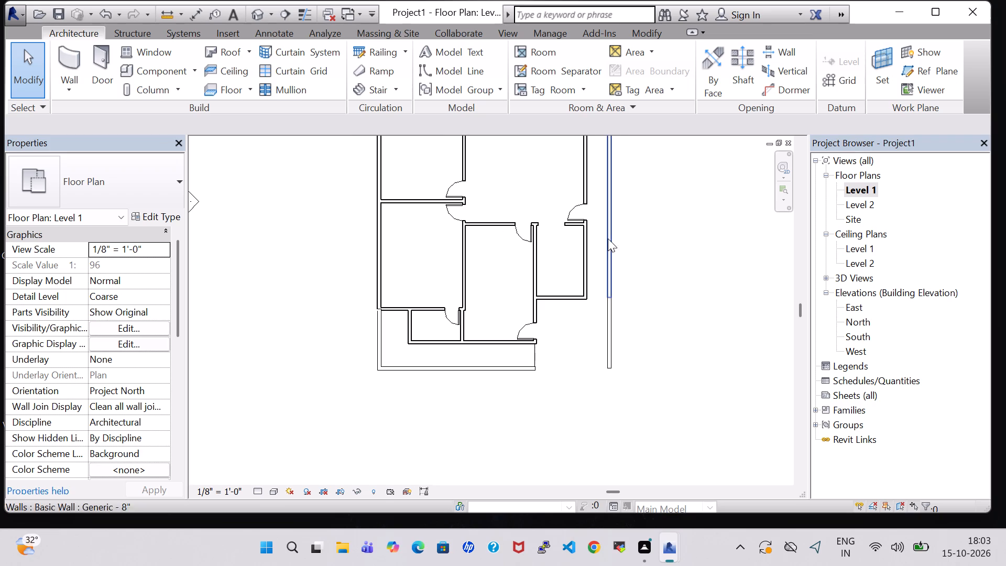
middle_click_drag(721, 254, 695, 349)
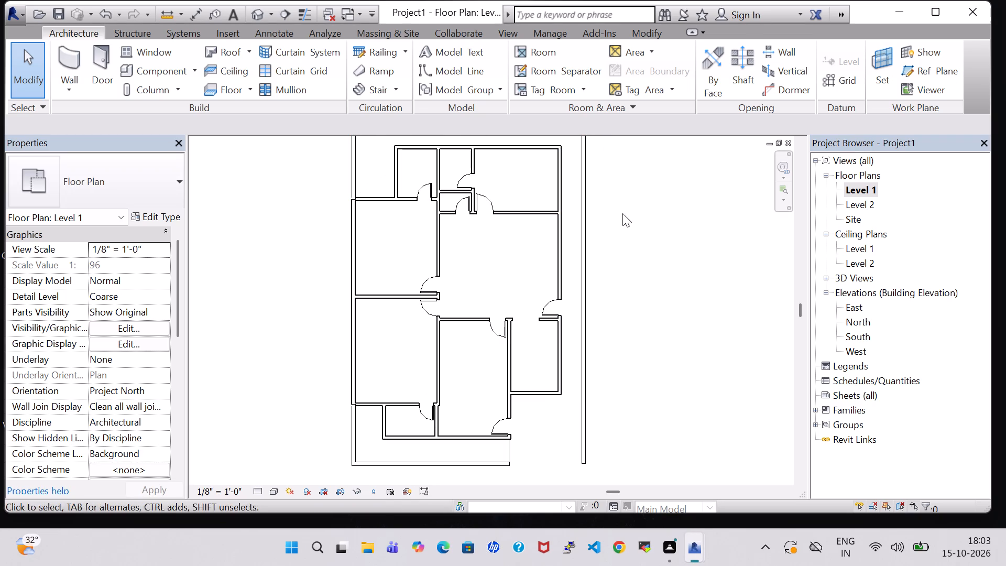
left_click(260, 6)
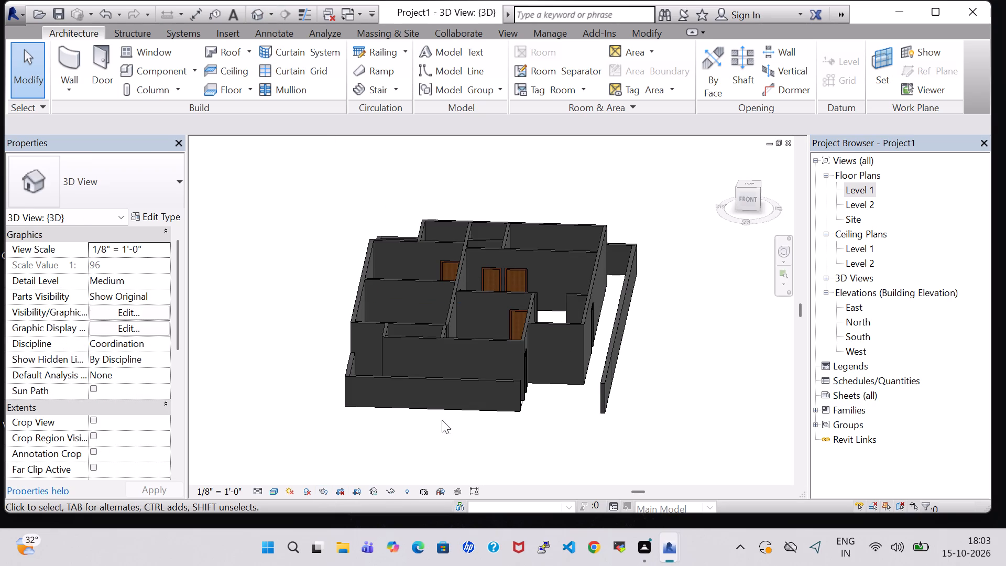
middle_click(458, 193)
scroll(458, 193, "up", 1, "shift")
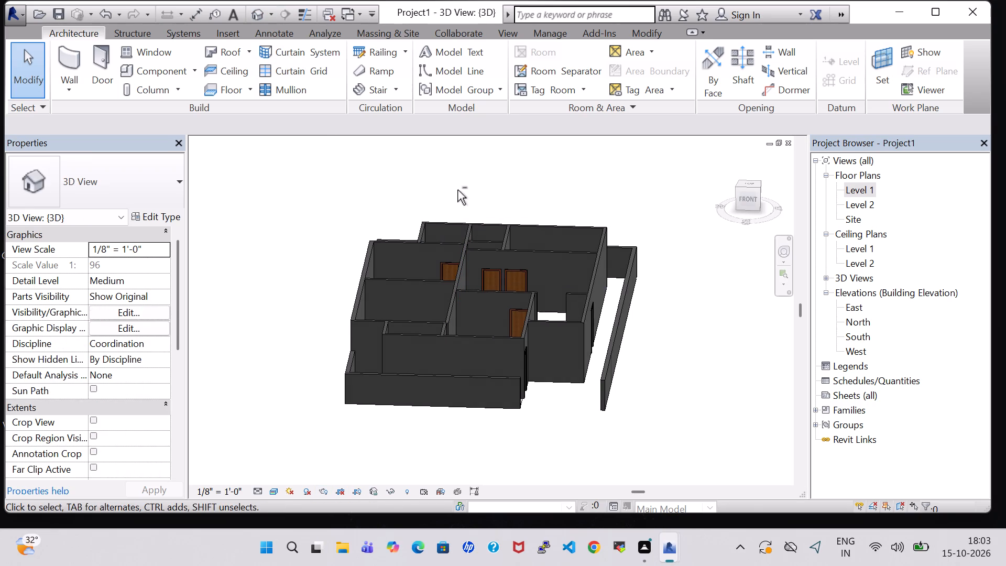
left_click(458, 339)
left_click(680, 280)
left_click(458, 274)
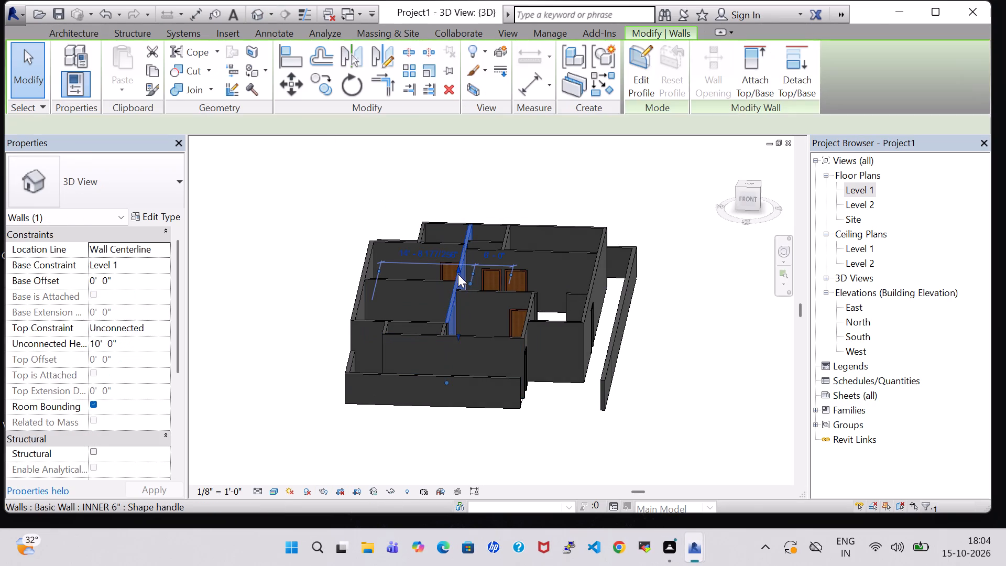
left_click(559, 138)
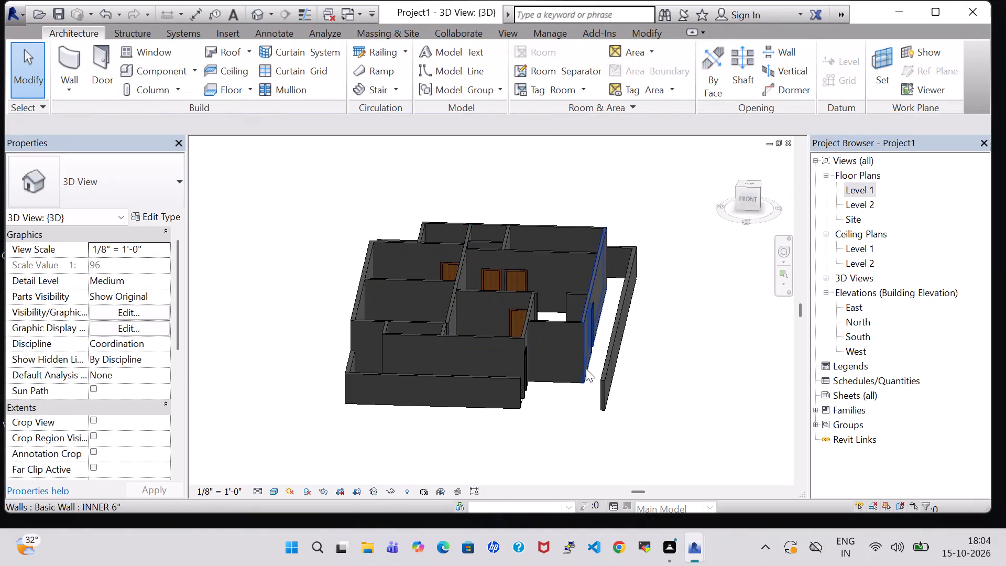
double_click(855, 192)
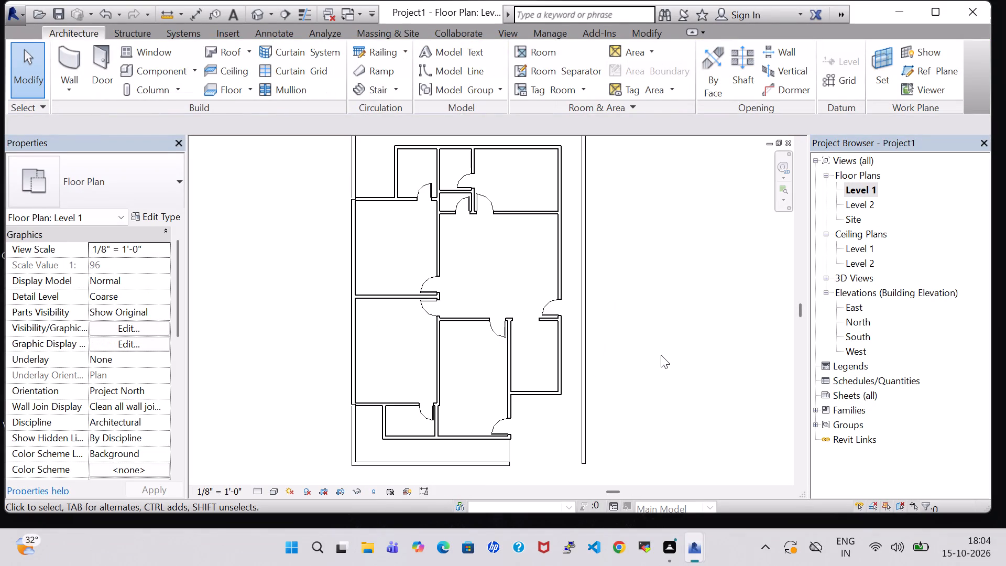
scroll(661, 355, "down", 1)
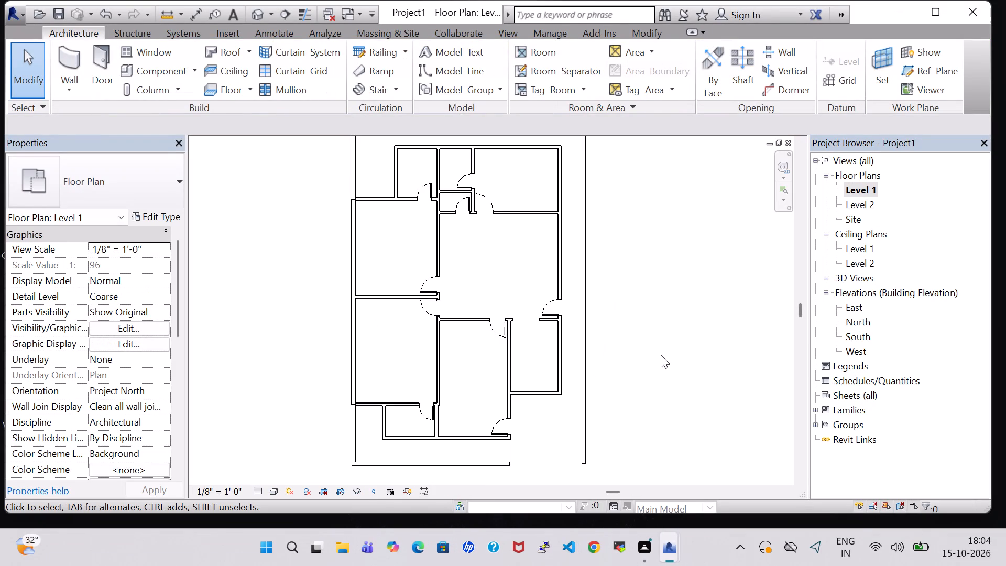
Load the Transom with Trim window family from the US Imperial Windows library for window placement.
middle_click_drag(661, 355, 652, 349)
scroll(652, 349, "down", 1)
middle_click_drag(652, 349, 652, 397)
scroll(652, 397, "up", 1)
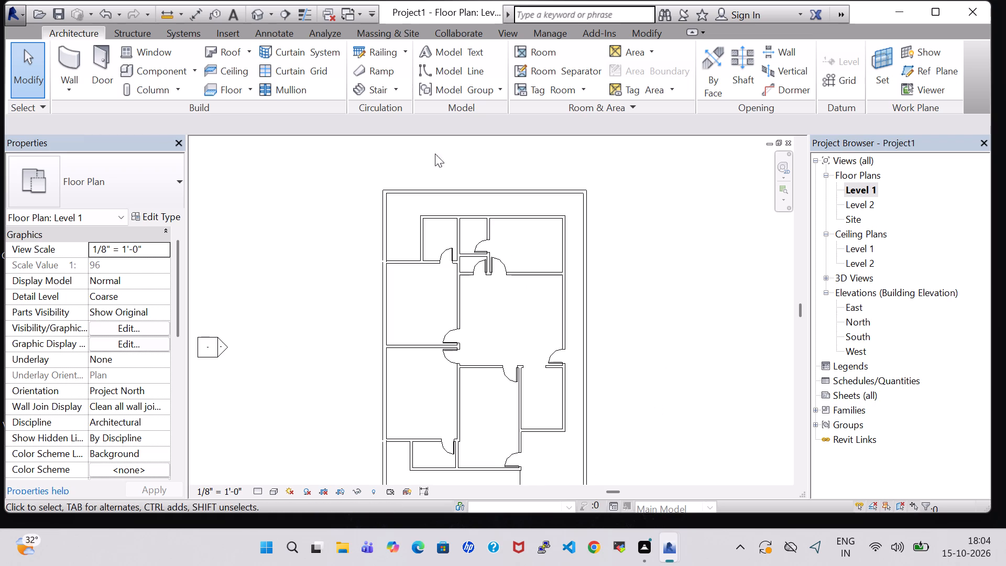
left_click(148, 58)
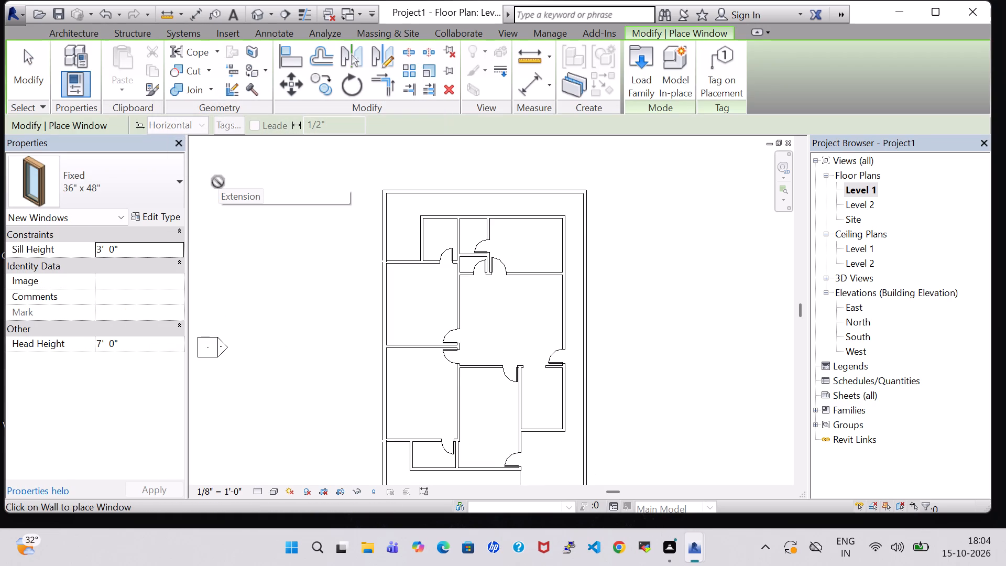
left_click(646, 61)
left_click(599, 350)
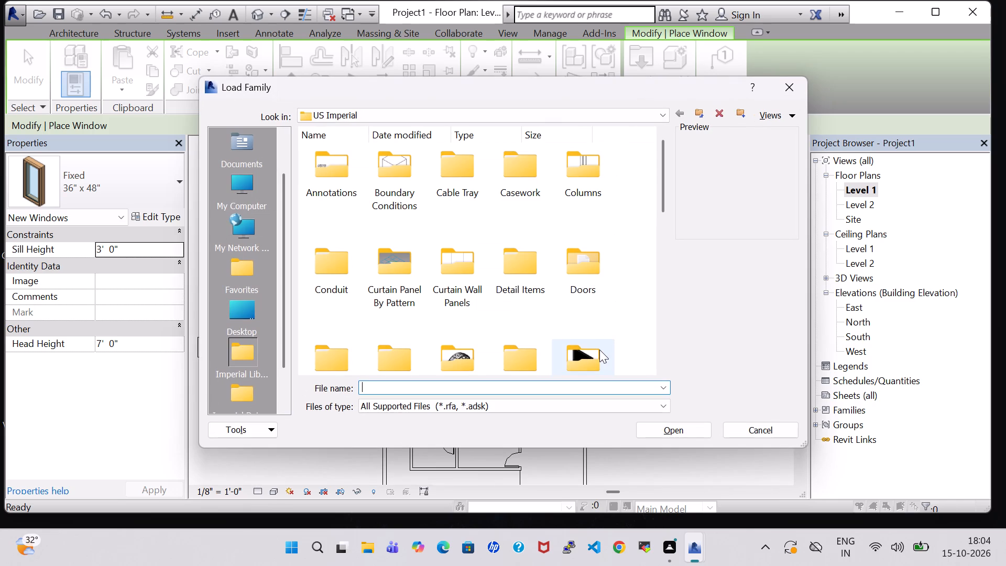
key("w")
double_click(449, 326)
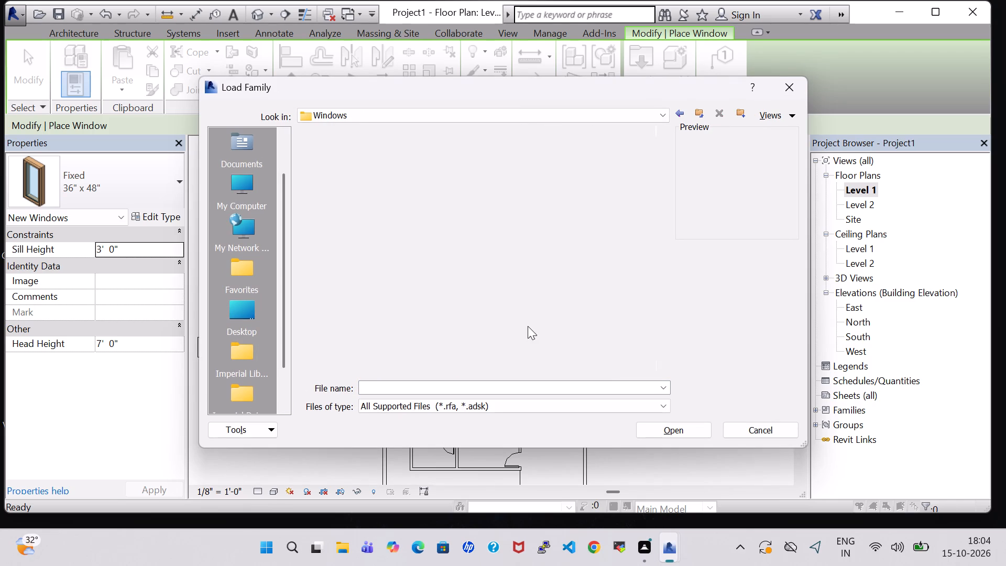
scroll(528, 326, "down", 4)
left_click(523, 235)
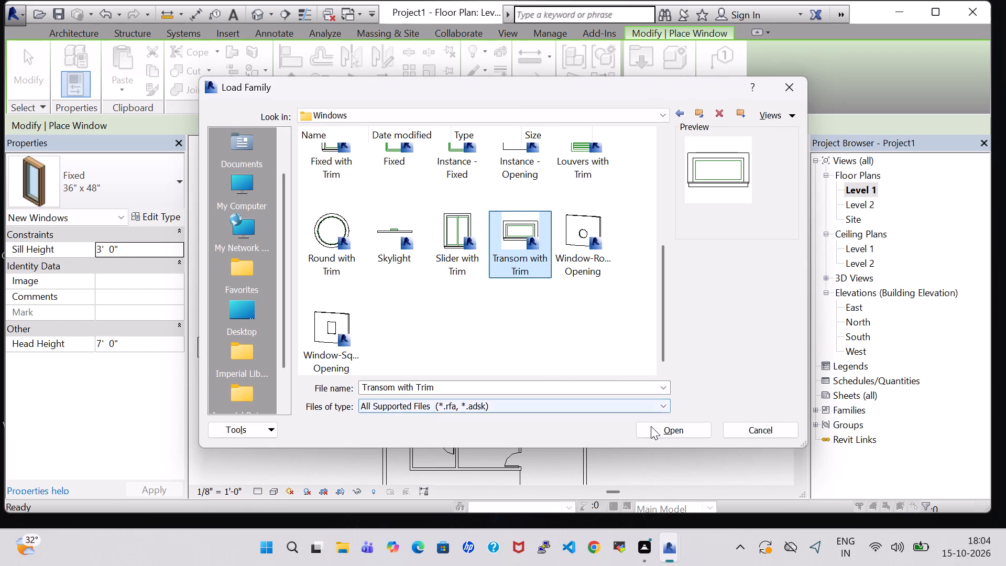
left_click(666, 435)
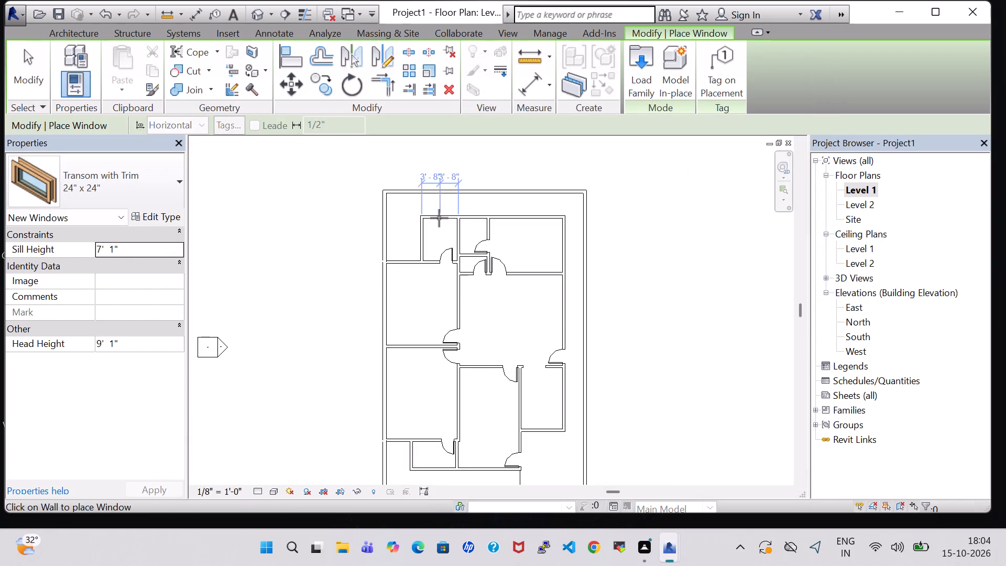
Place 24" x 24" Transom with Trim windows centred in the two small northern rooms' north walls and about 3' 11" along the small southwest room's south wall.
scroll(439, 218, "up", 3)
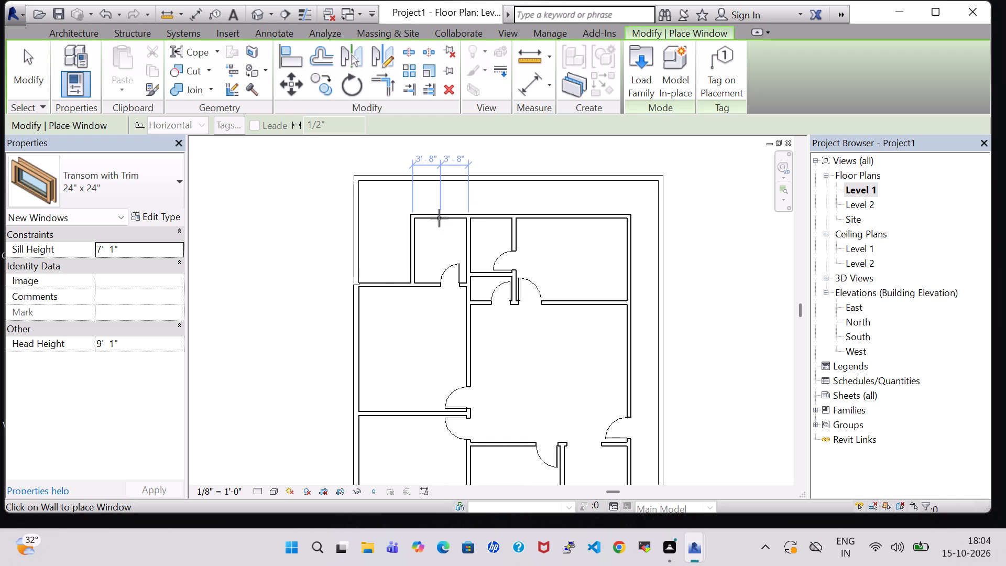
scroll(439, 218, "up", 8)
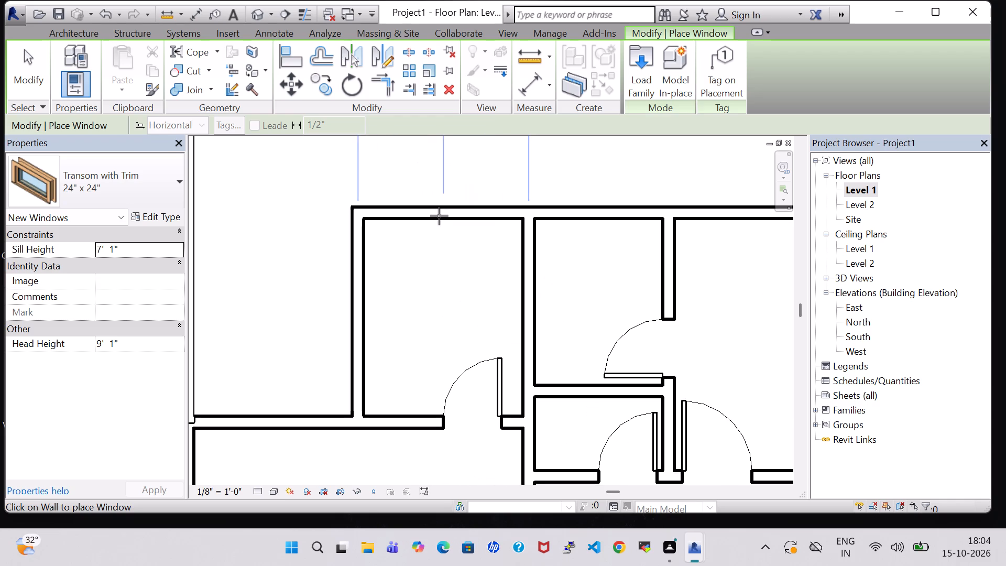
left_click(439, 211)
scroll(440, 211, "down", 3)
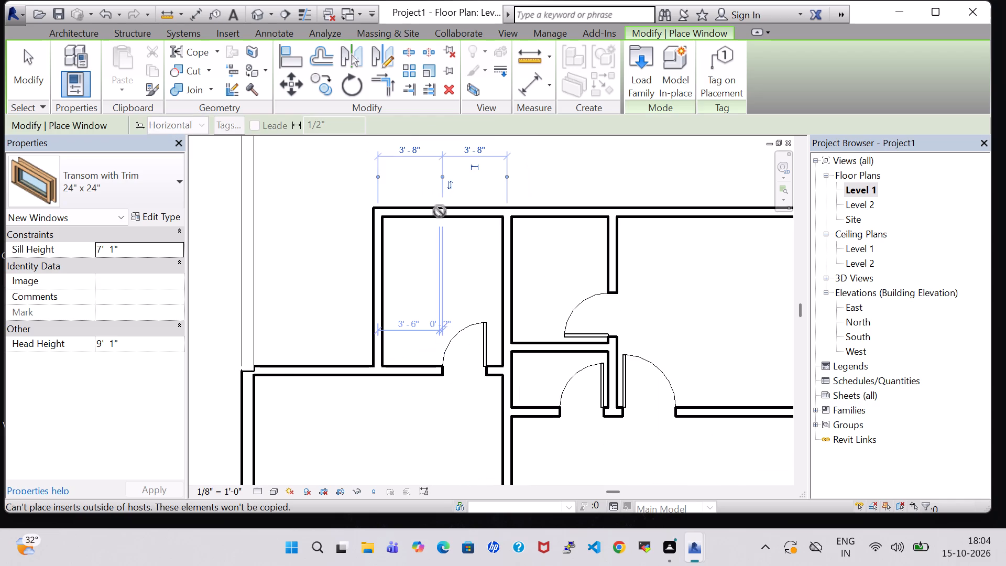
scroll(440, 211, "down", 1)
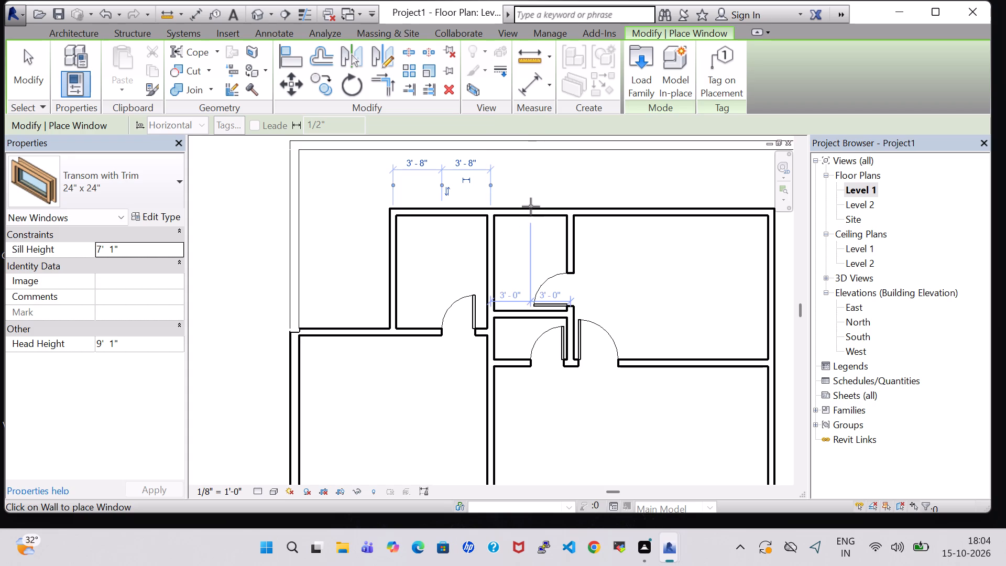
left_click(534, 209)
scroll(534, 209, "down", 2)
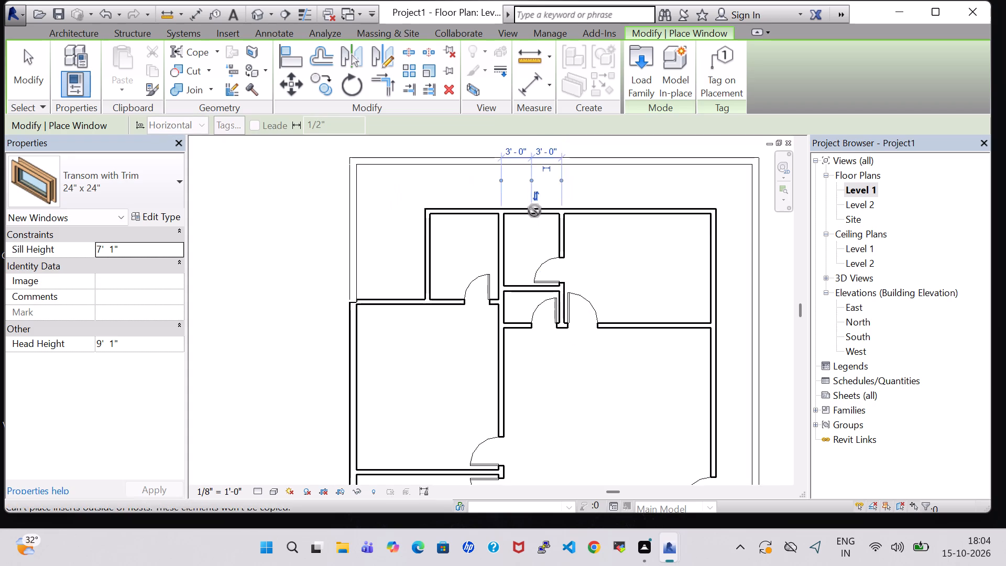
scroll(534, 211, "down", 3)
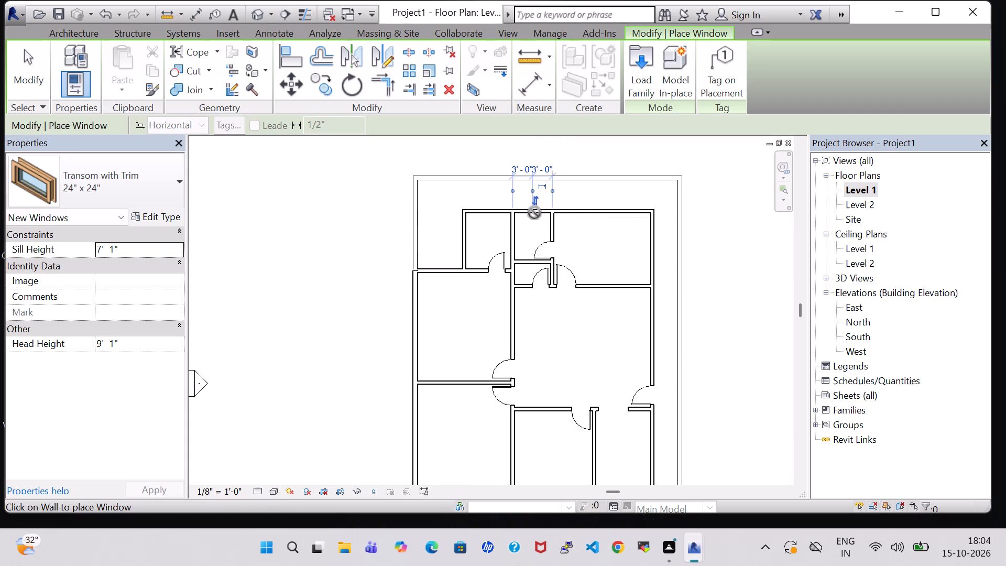
middle_click_drag(522, 341, 523, 229)
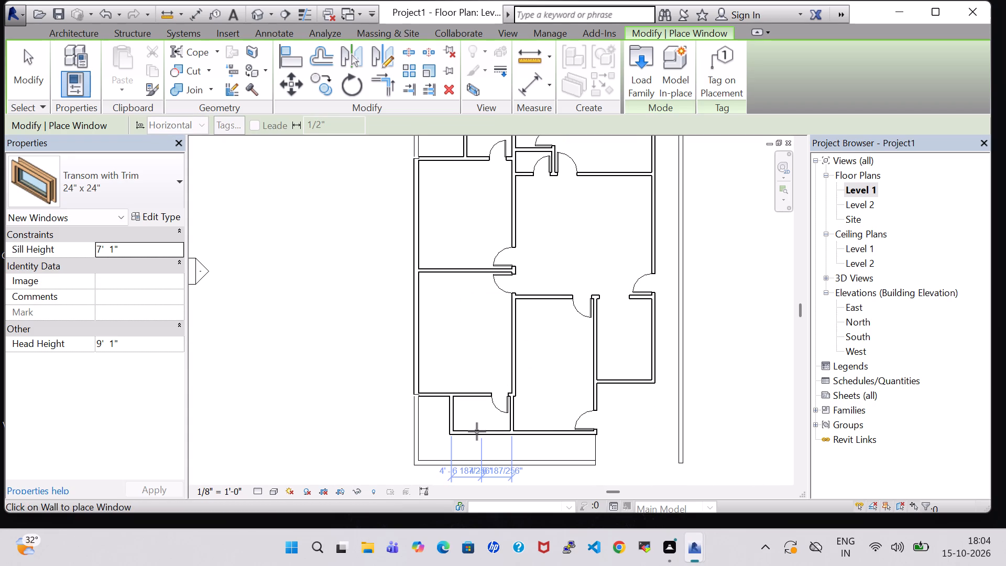
scroll(477, 431, "up", 5)
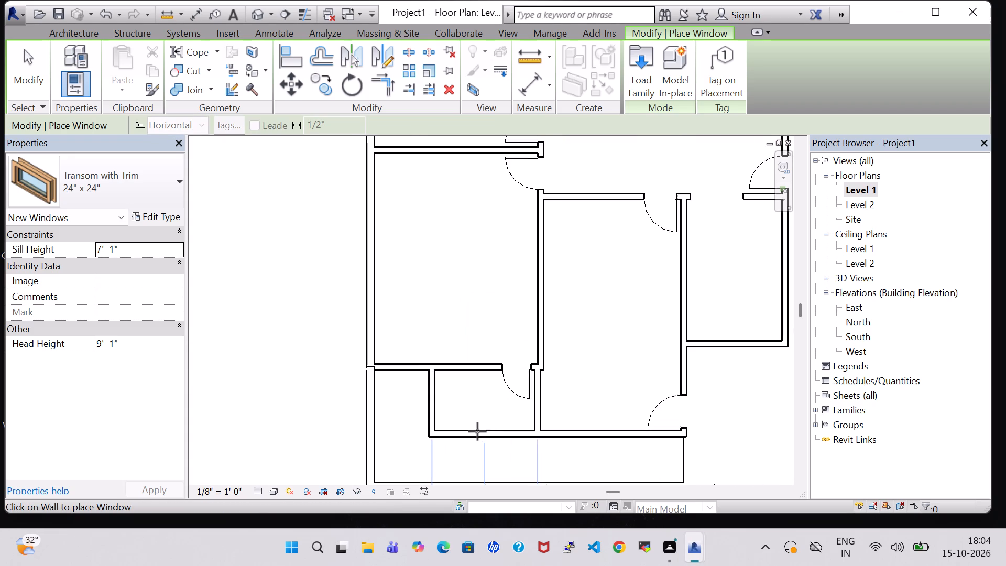
left_click(477, 437)
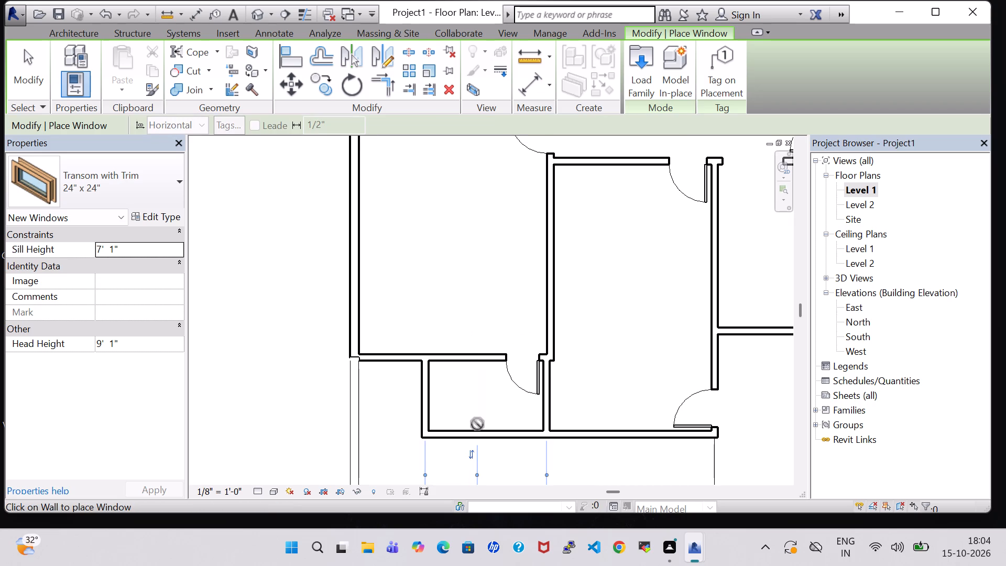
scroll(477, 410, "down", 2)
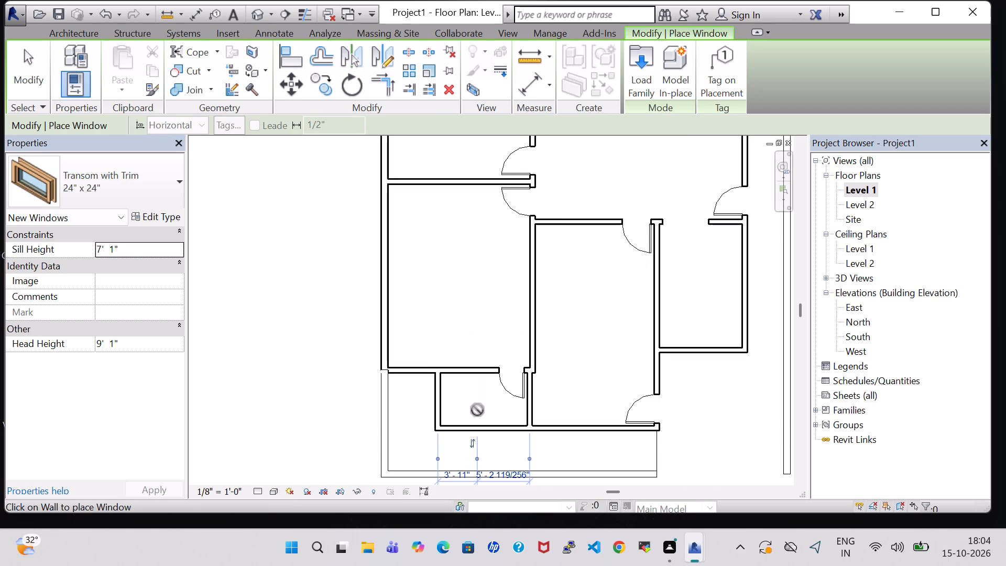
scroll(477, 410, "down", 1)
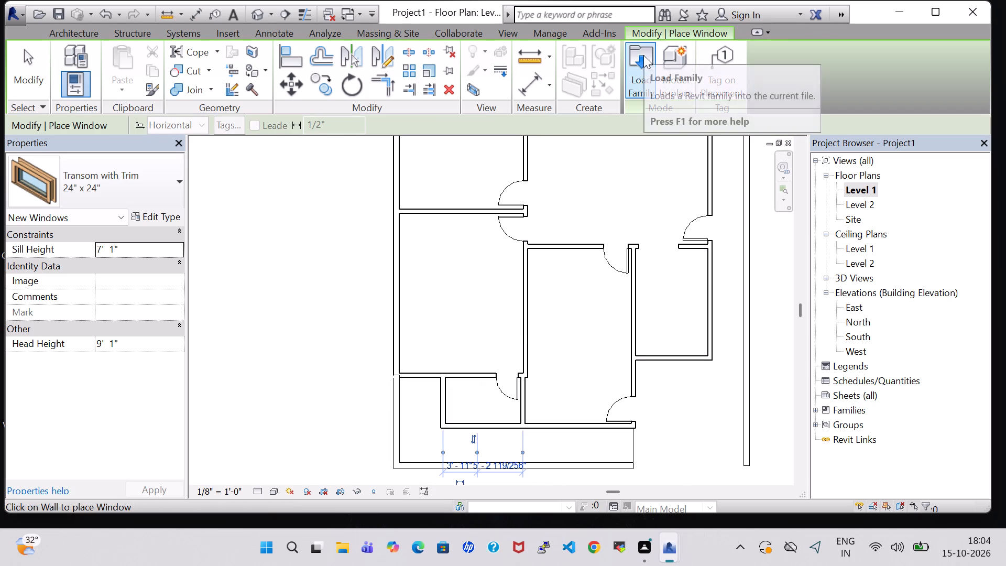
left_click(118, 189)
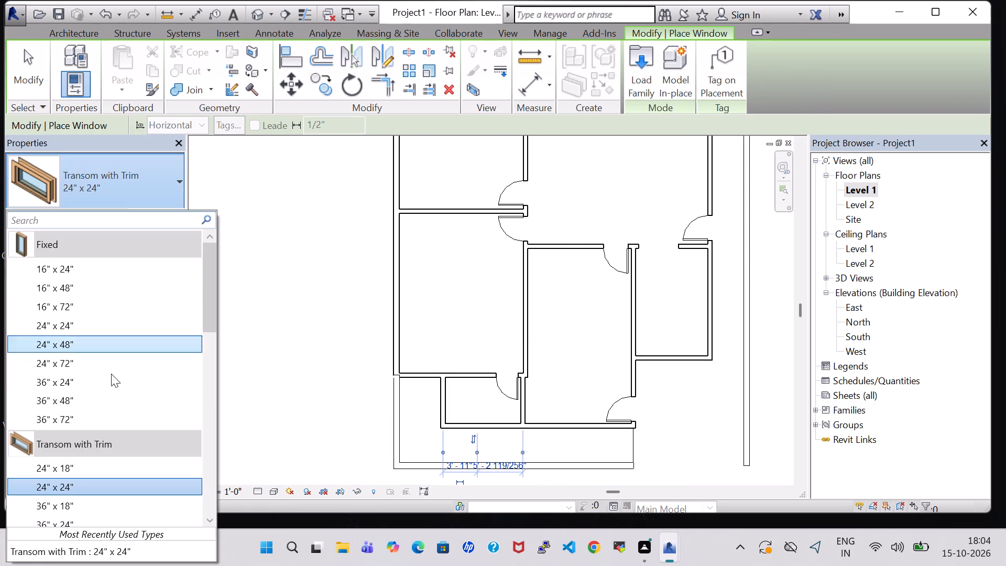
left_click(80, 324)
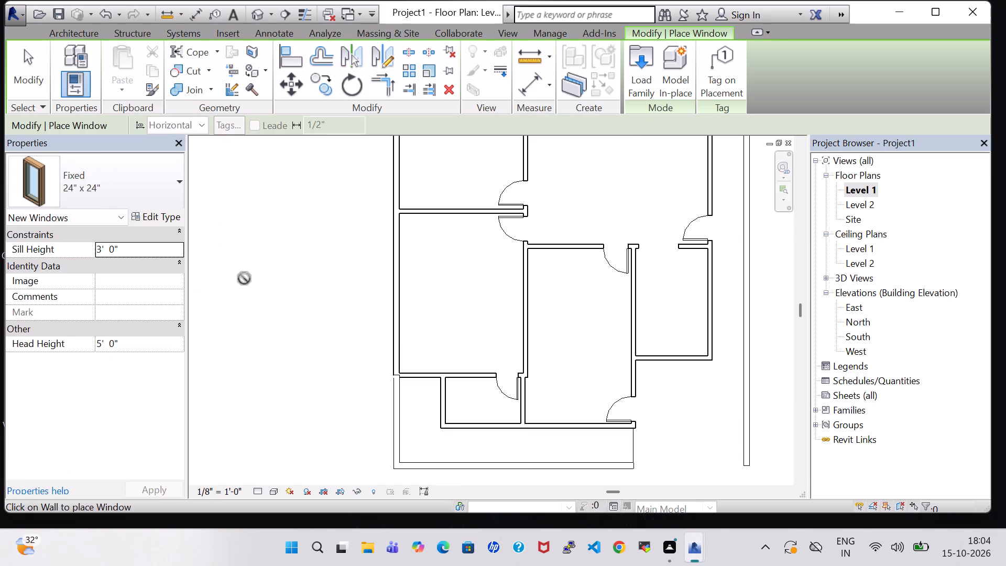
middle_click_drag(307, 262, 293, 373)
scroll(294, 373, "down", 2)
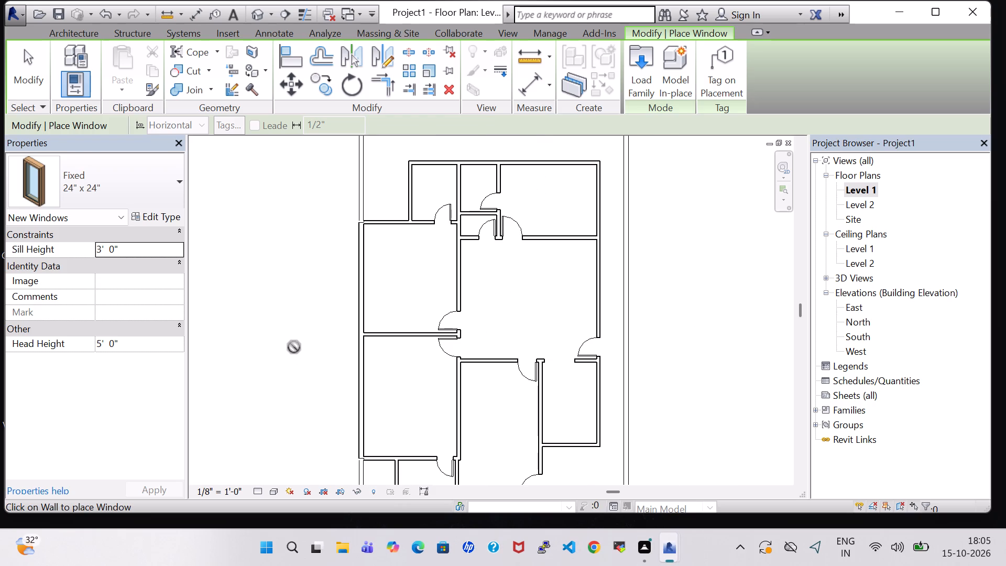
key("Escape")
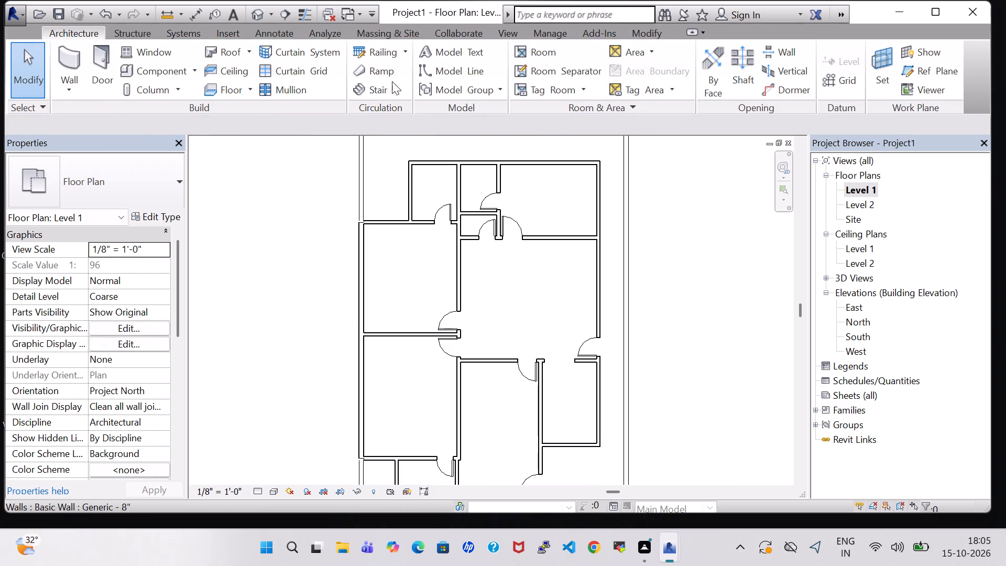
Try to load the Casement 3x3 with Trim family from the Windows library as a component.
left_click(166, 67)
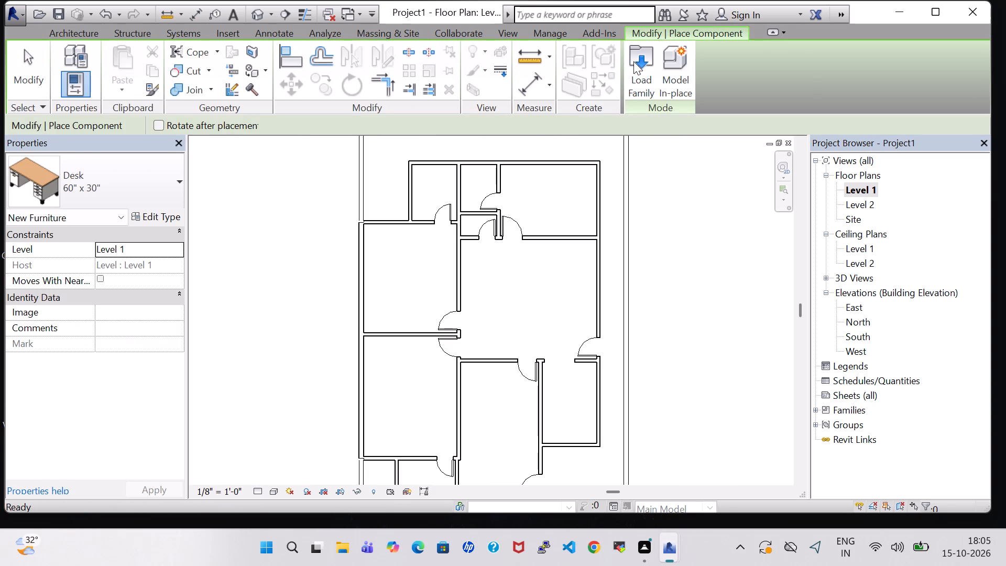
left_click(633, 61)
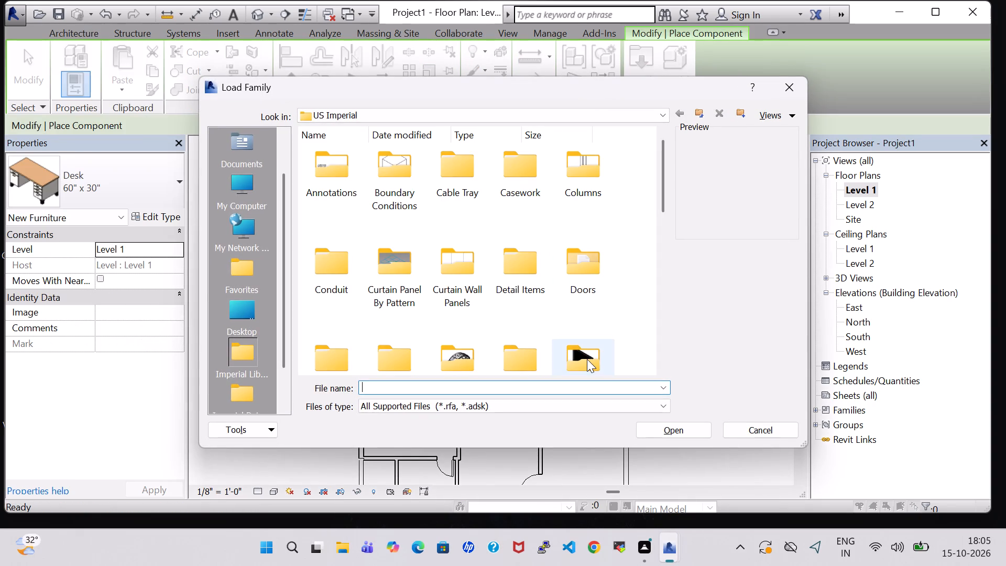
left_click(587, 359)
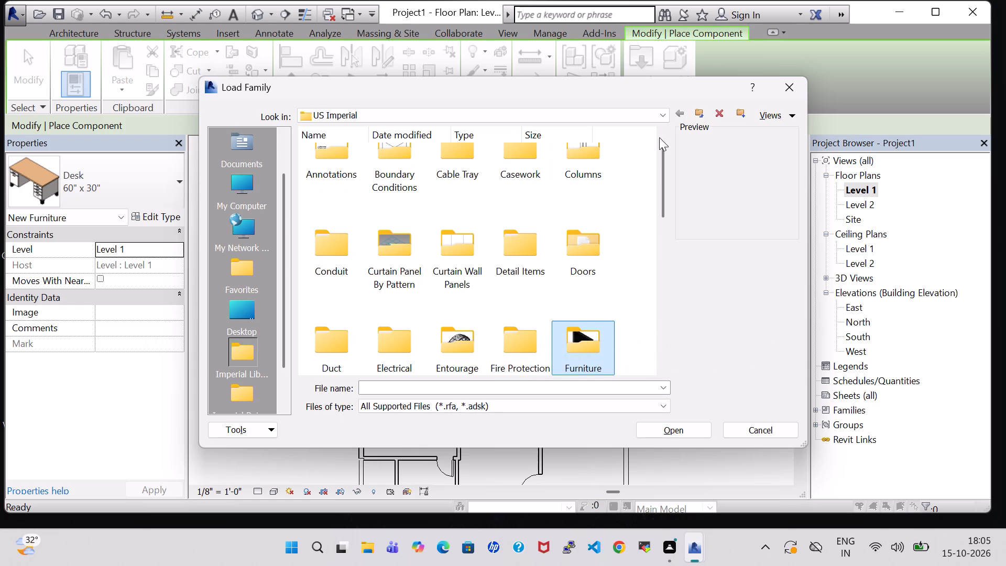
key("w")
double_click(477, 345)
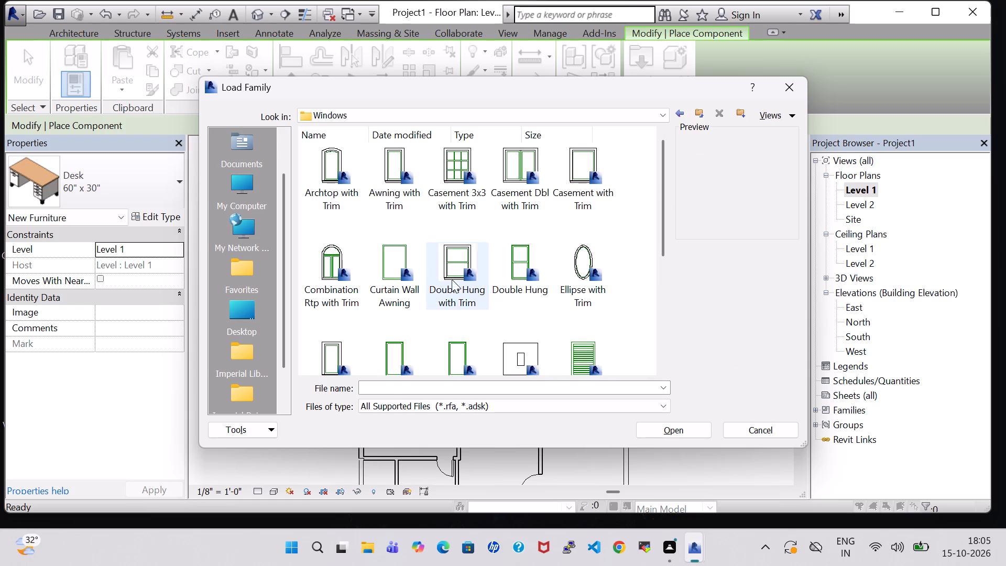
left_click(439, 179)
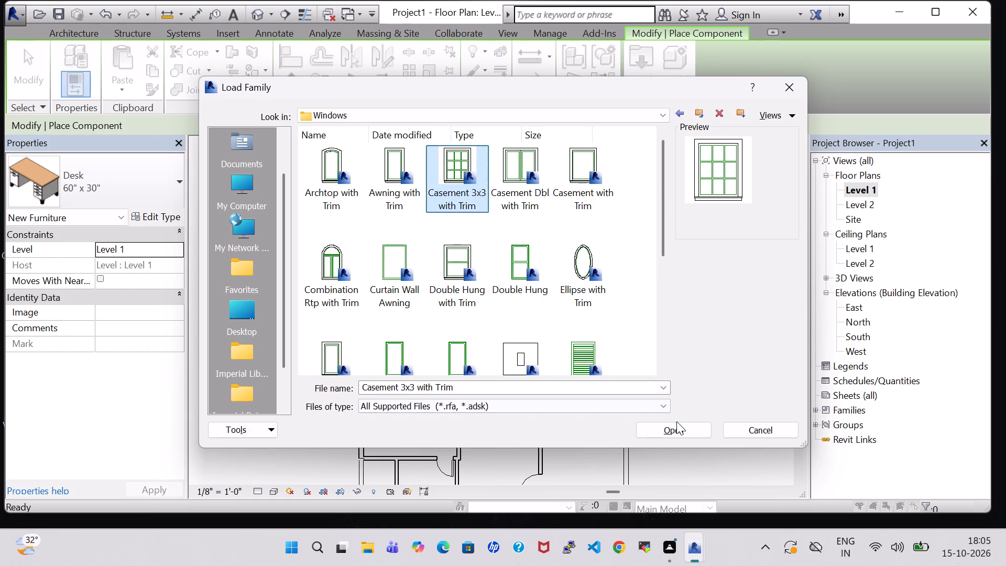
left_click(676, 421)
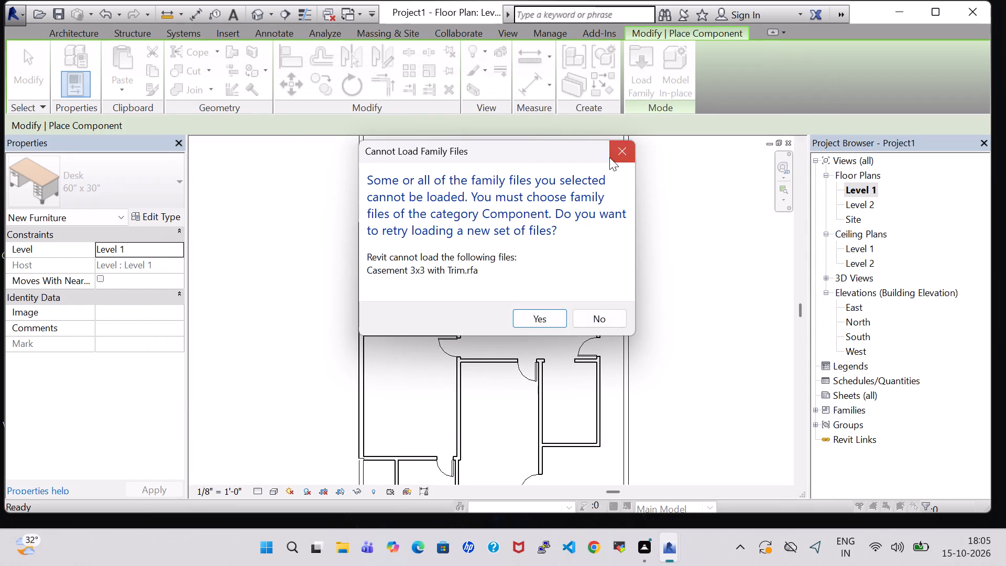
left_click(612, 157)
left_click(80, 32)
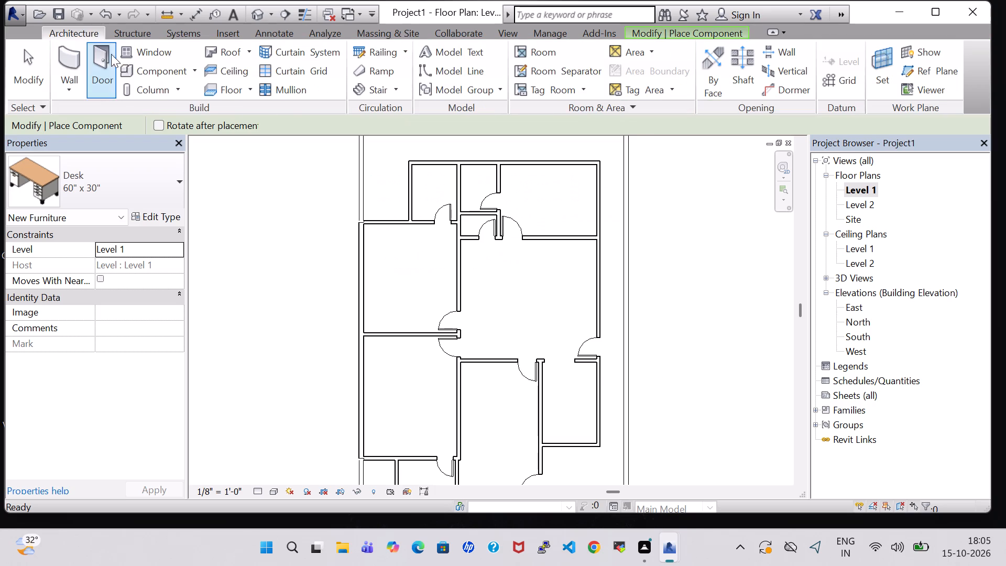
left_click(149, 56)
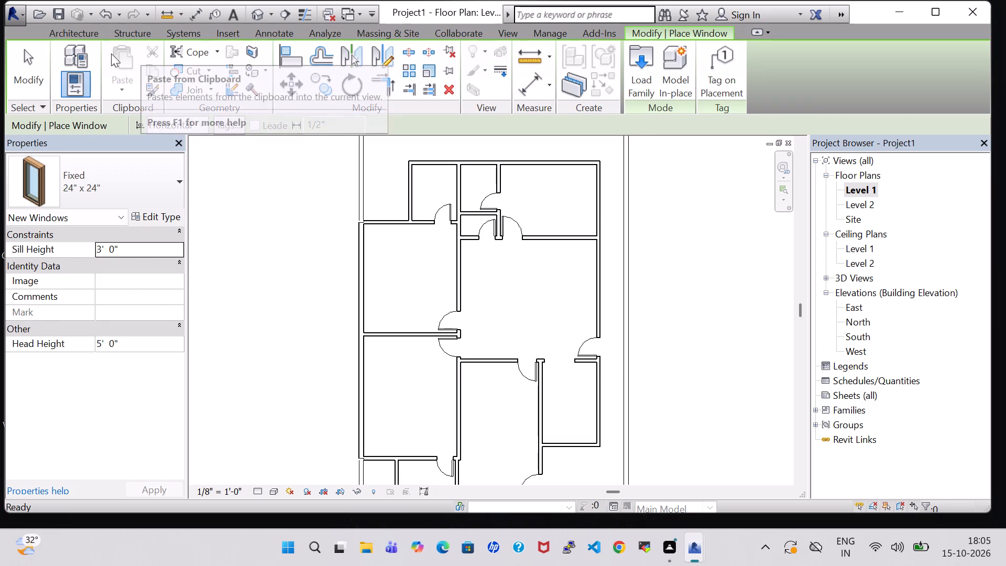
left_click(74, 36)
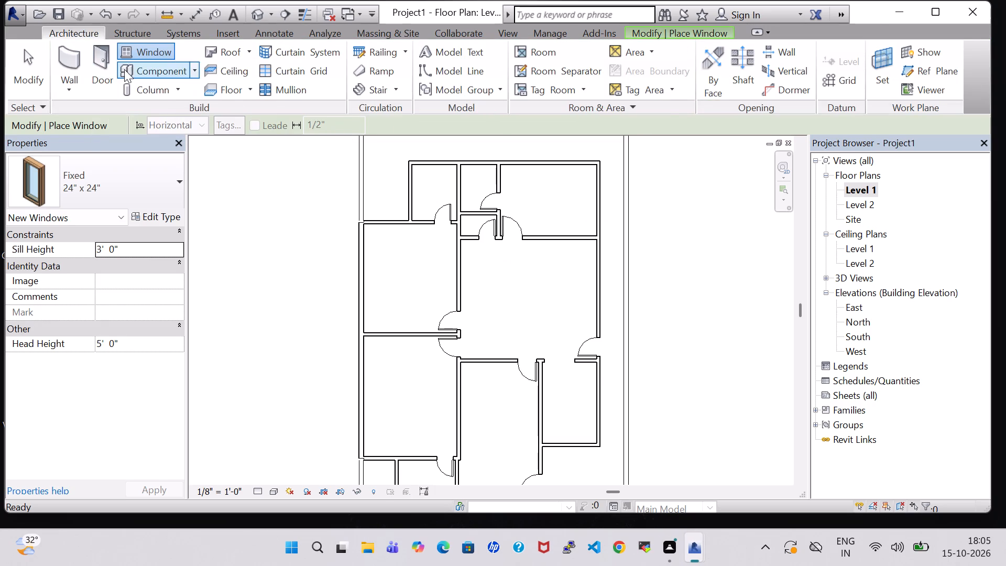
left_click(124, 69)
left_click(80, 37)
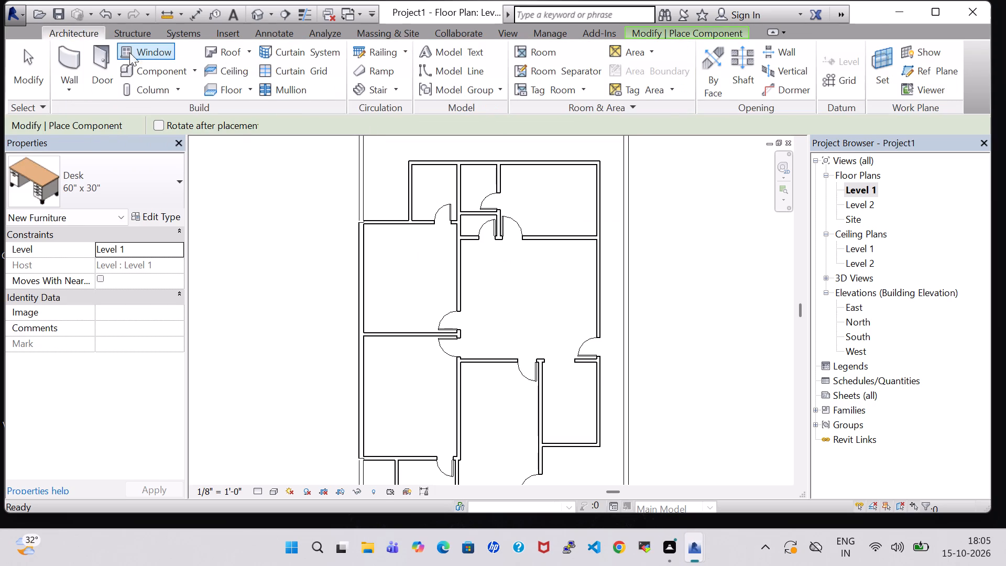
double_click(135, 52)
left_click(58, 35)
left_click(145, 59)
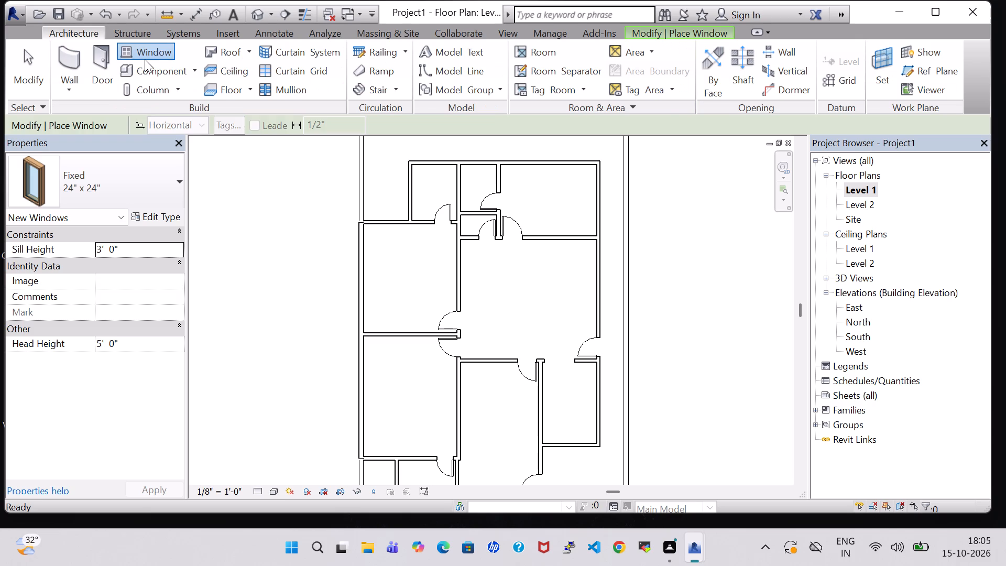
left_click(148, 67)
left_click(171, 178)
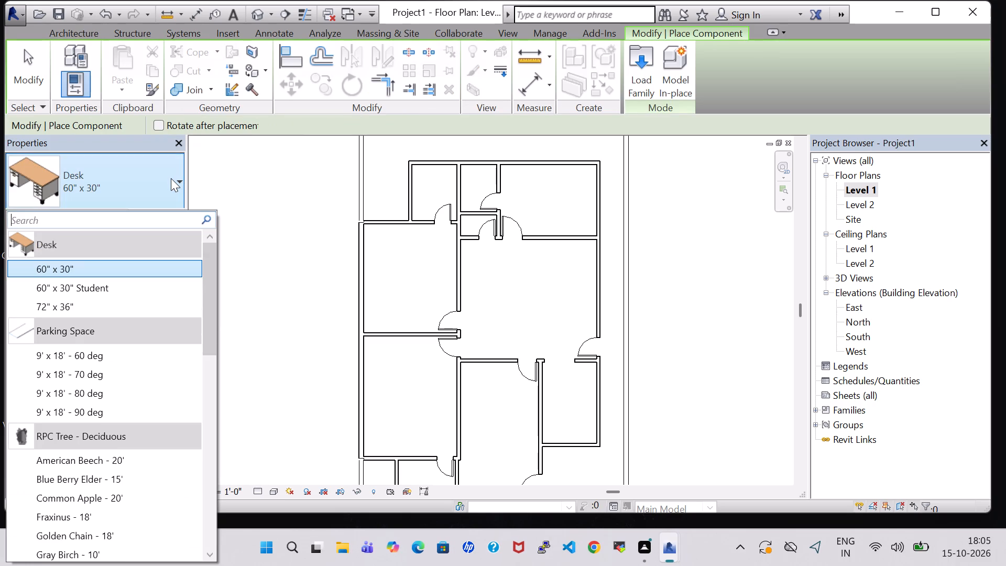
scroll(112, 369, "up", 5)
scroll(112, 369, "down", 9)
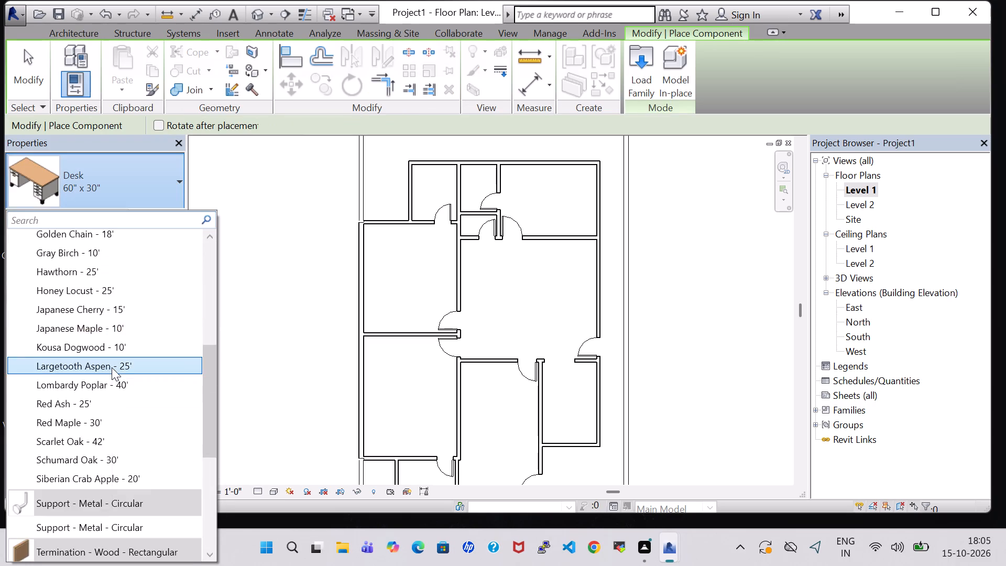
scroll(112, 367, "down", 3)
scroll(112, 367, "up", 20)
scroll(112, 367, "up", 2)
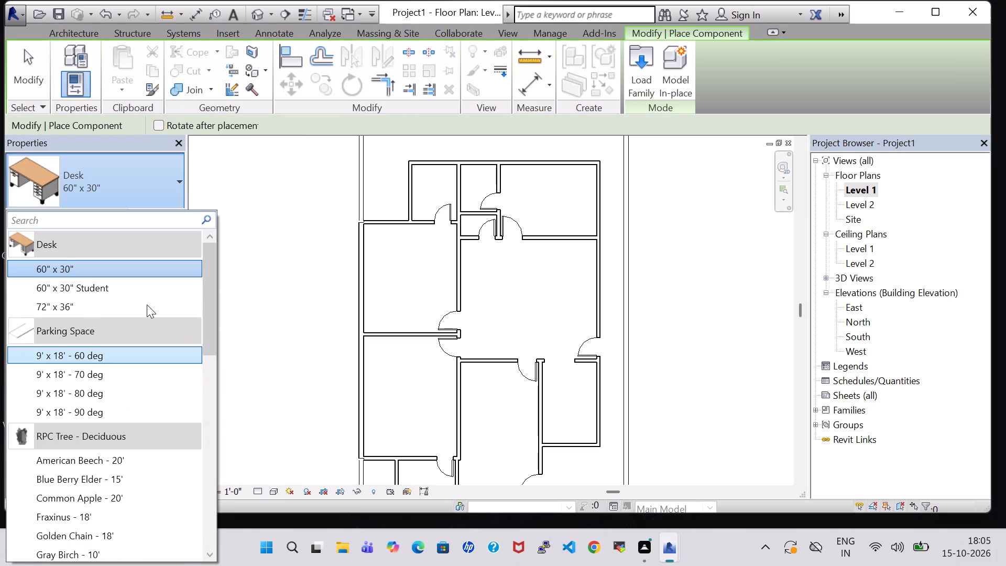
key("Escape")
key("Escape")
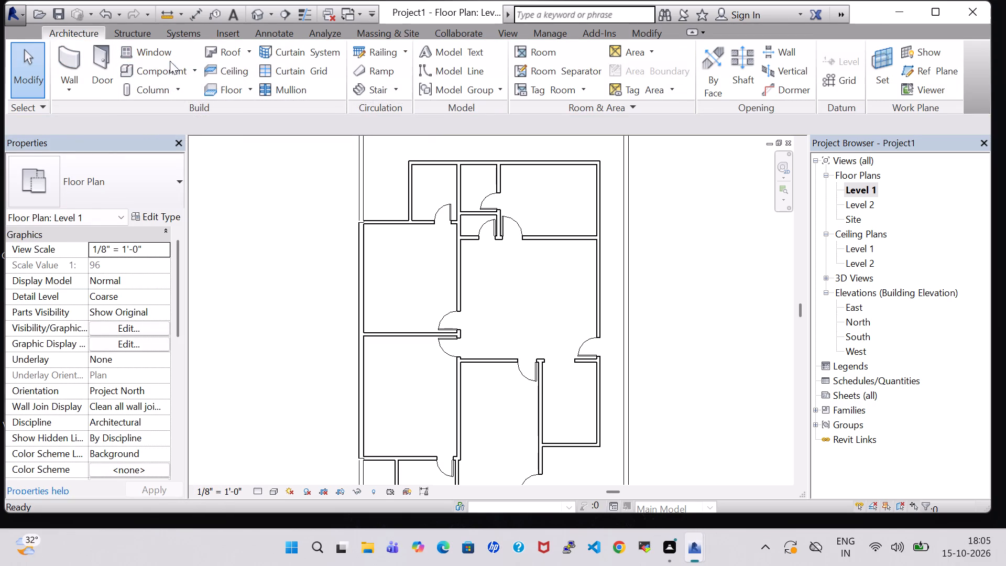
Load the Casement 3x3 with Trim family from the US Imperial Windows library for window placement.
left_click(160, 60)
left_click(131, 165)
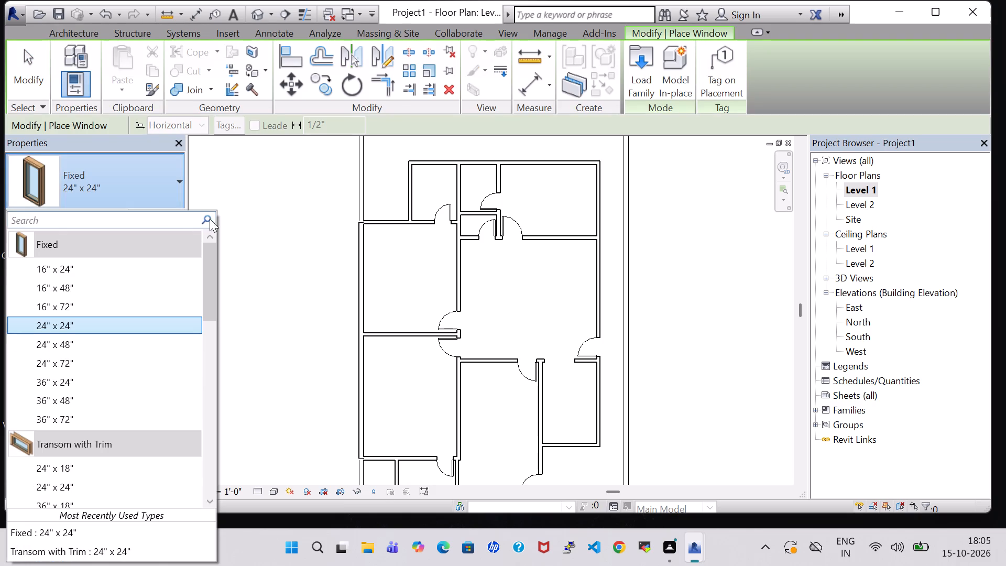
left_click(89, 330)
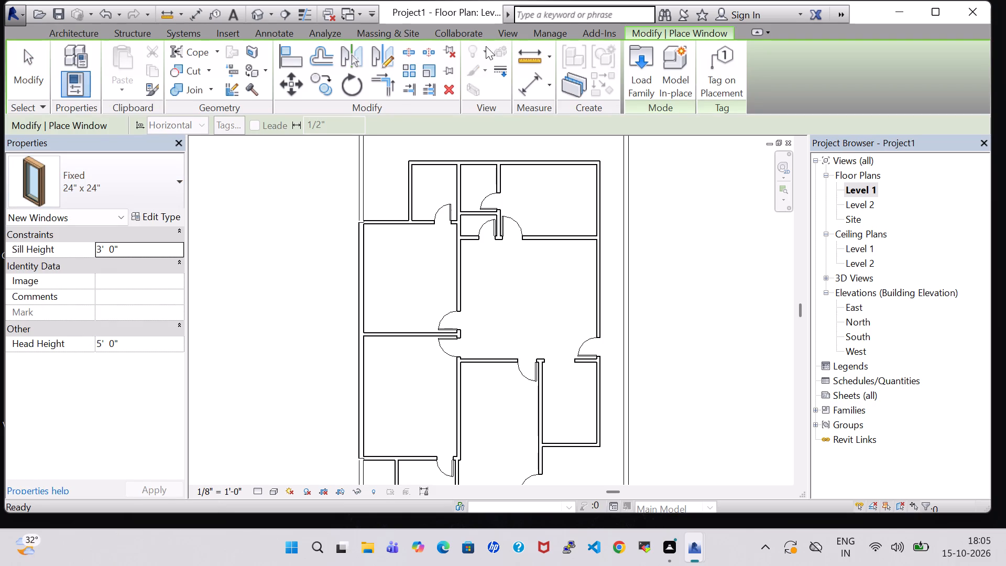
left_click(637, 65)
left_click(592, 358)
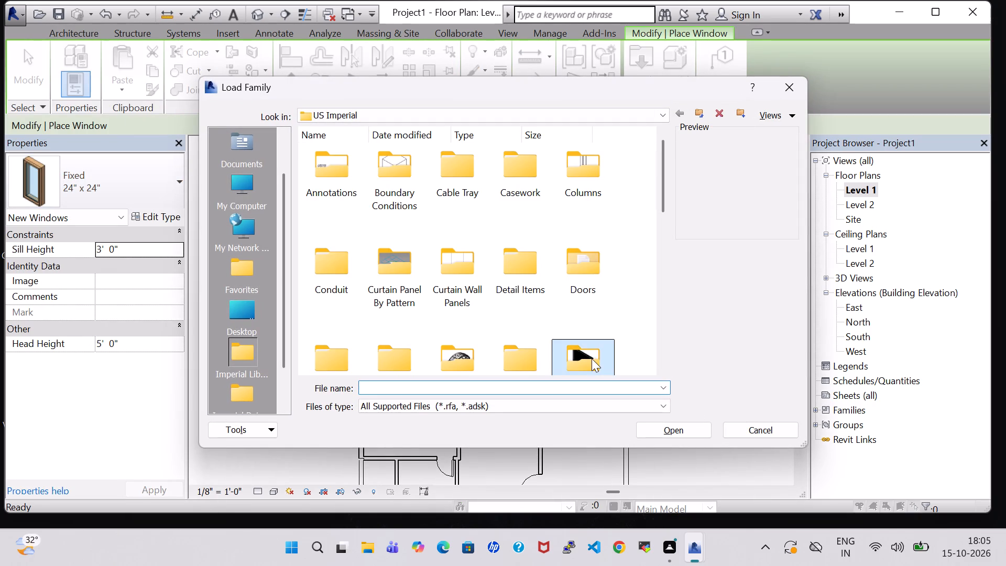
key("w")
double_click(480, 312)
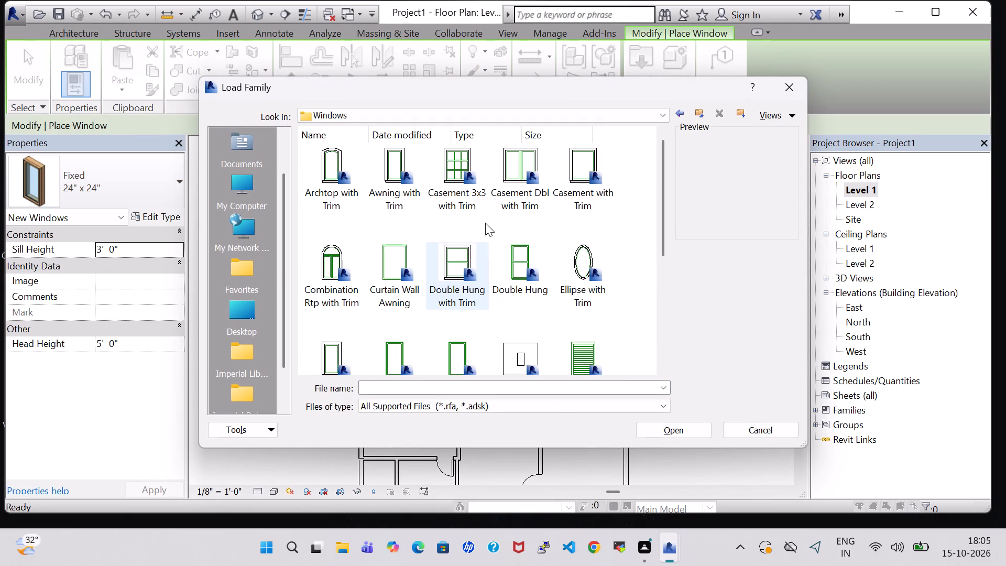
left_click(456, 183)
left_click(682, 428)
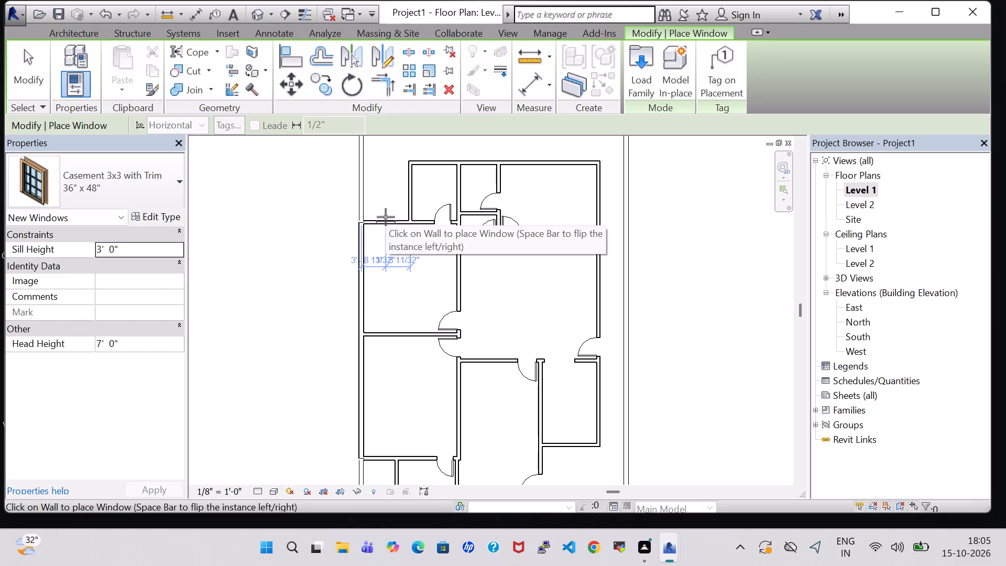
Place 36" x 48" Casement 3x3 windows about 3' 2" along the northwest room's north wall and centred in the northeast room's north and east walls.
scroll(386, 217, "up", 4)
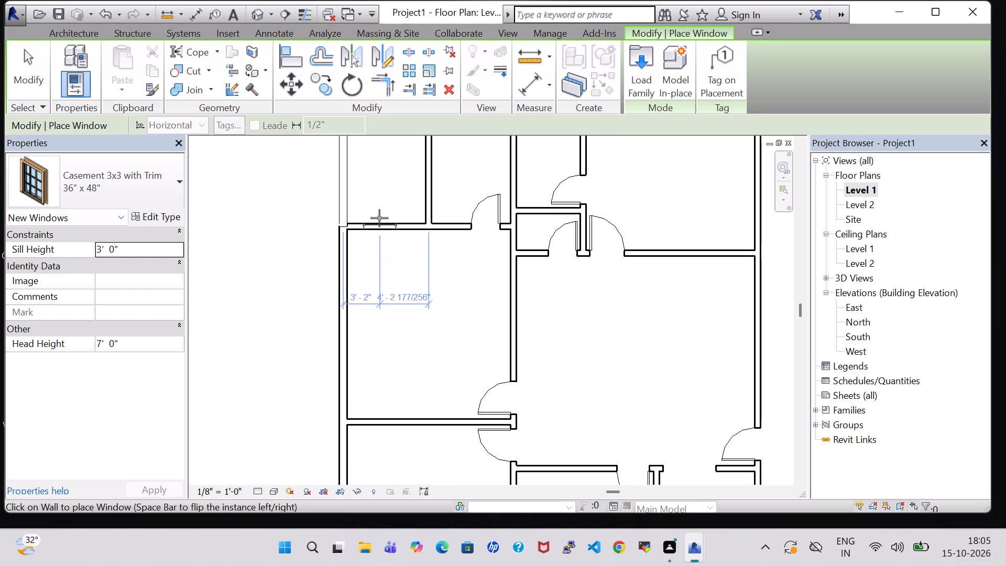
left_click(379, 218)
scroll(393, 259, "down", 6)
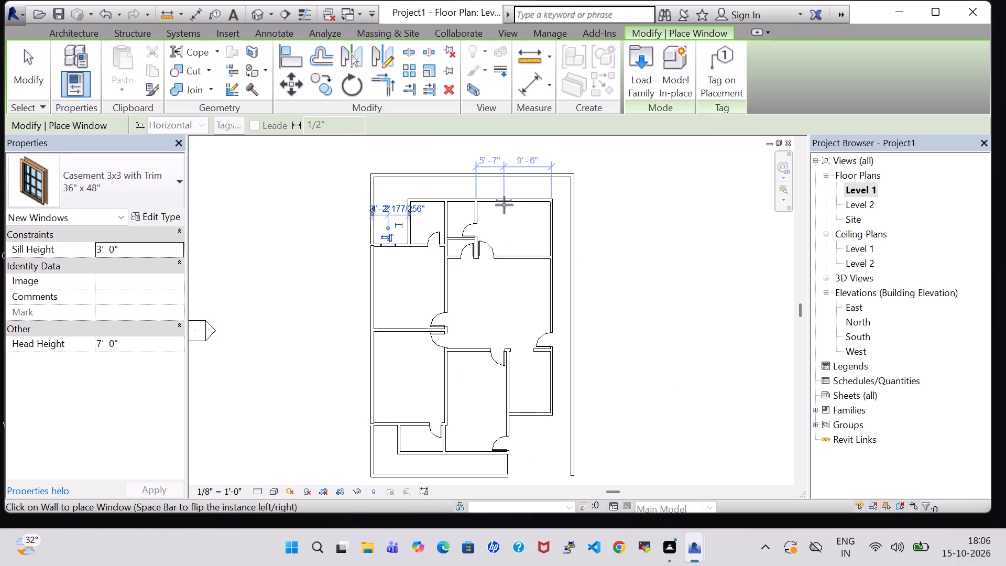
left_click(516, 195)
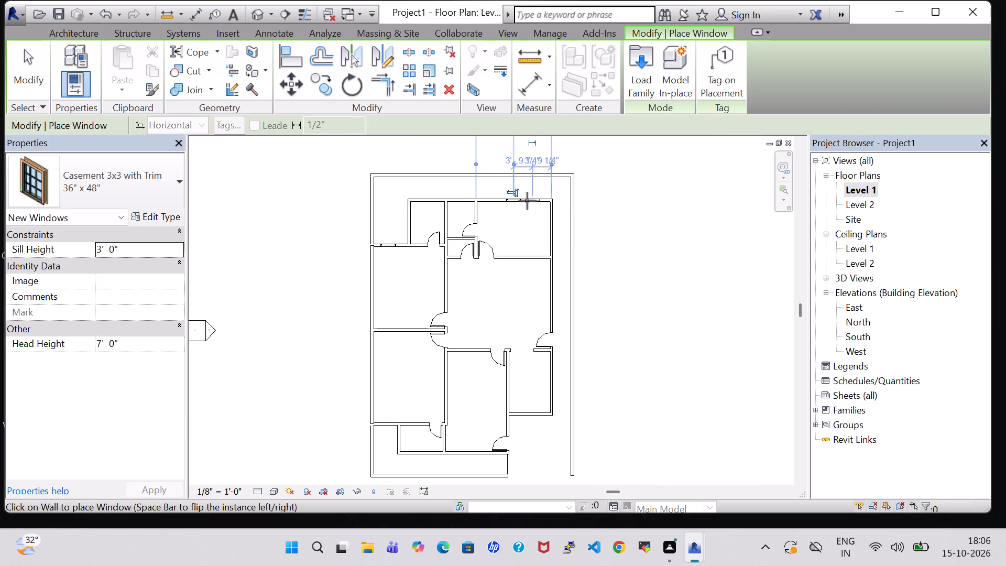
left_click(552, 231)
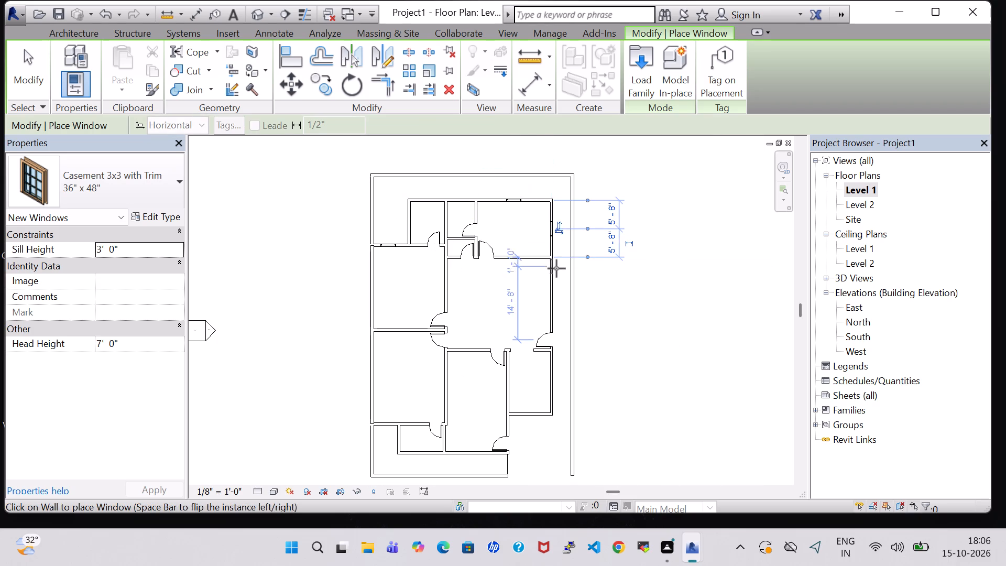
Place 36" x 48" casement windows midway between the central room's north wall and east door, and centred in the small southeast room's south wall.
left_click(554, 302)
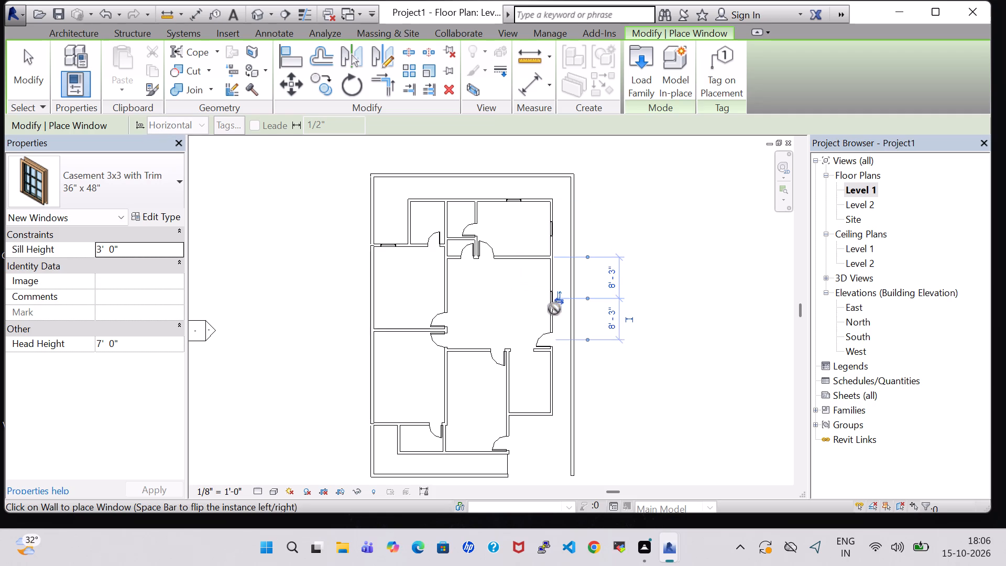
left_click(529, 416)
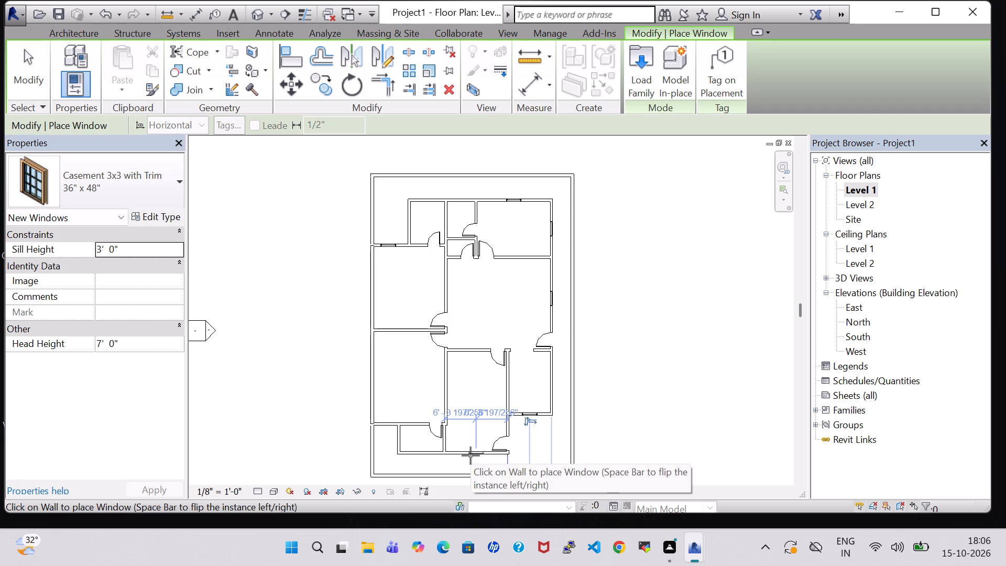
Place 36" x 48" casement windows near the middle of the south-central room's south wall and about 2' 8" along the southwest room's south wall.
scroll(471, 455, "up", 5)
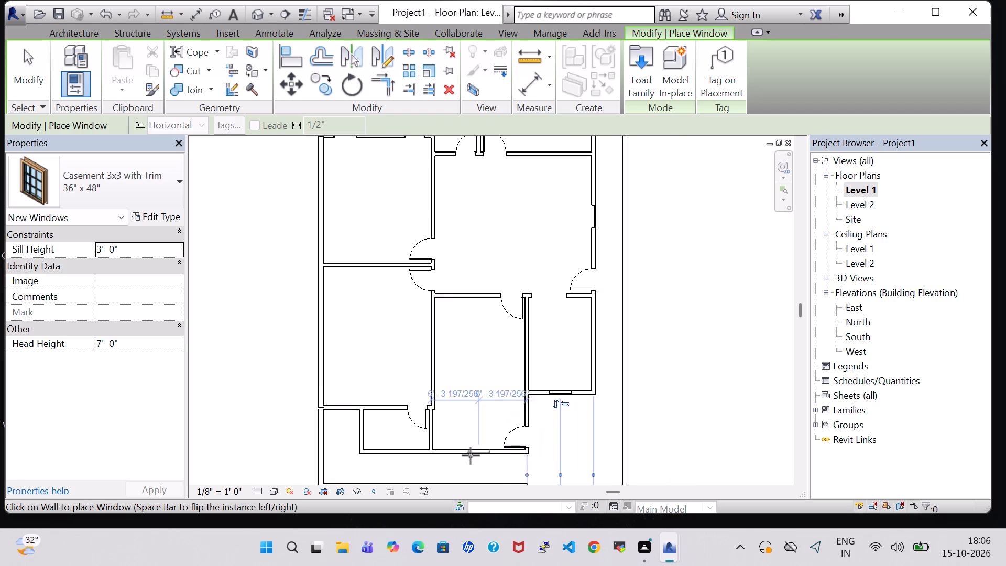
scroll(471, 455, "up", 1)
left_click(470, 455)
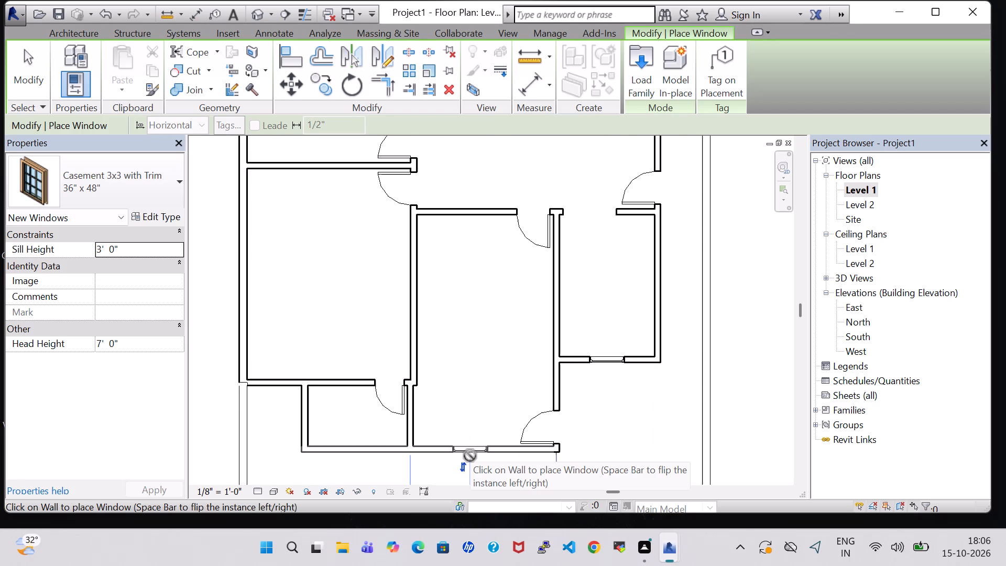
left_click(269, 388)
scroll(288, 311, "down", 2)
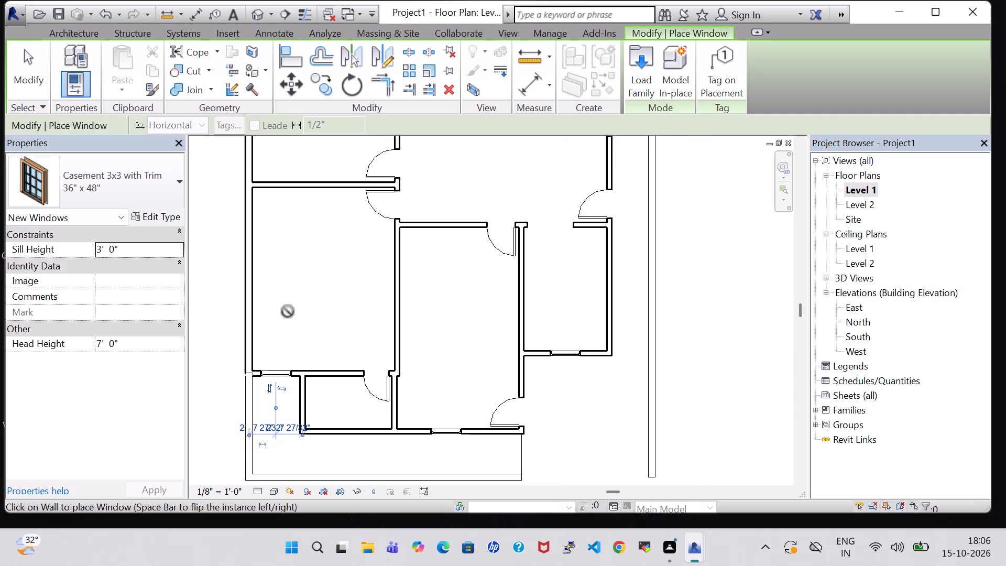
scroll(288, 311, "down", 6)
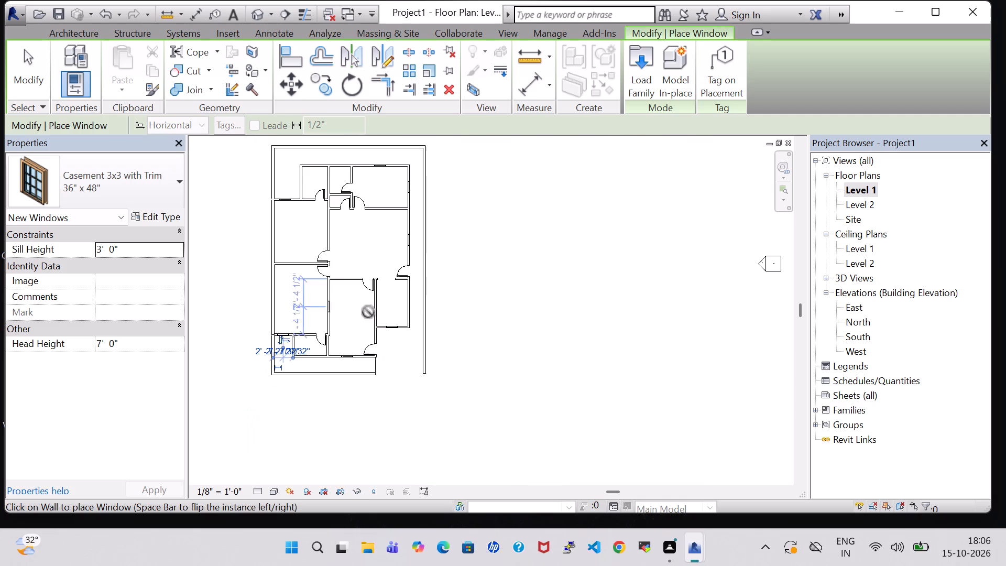
key("Escape")
key("Escape")
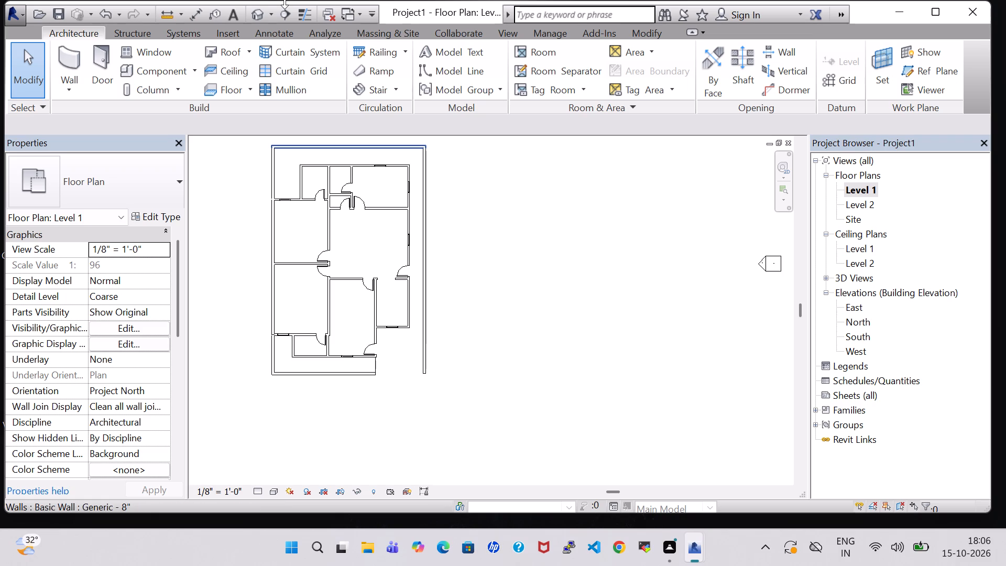
In the 3D view, nudge the exterior door in the east wall two increments north along the wall.
left_click(263, 16)
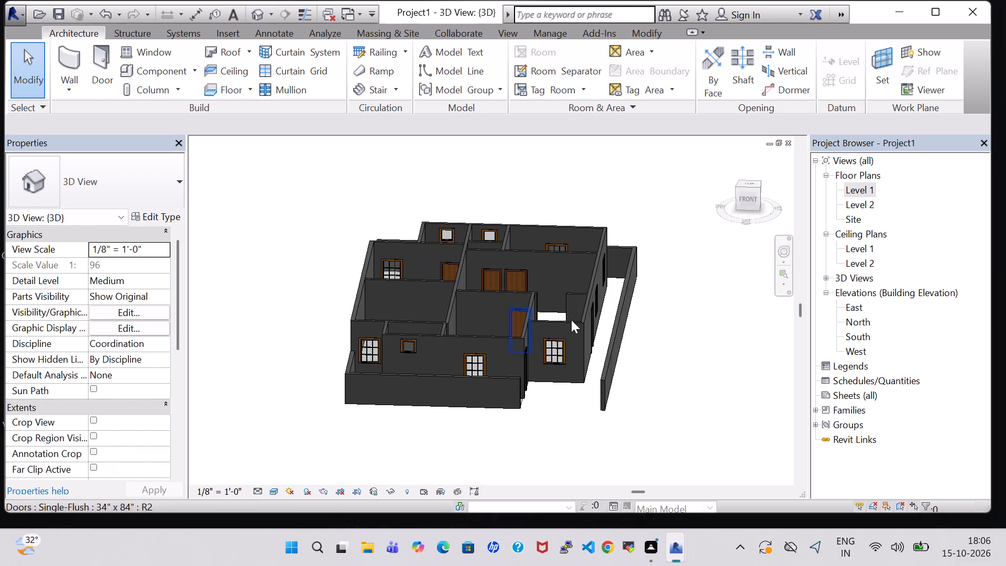
middle_click_drag(654, 320, 631, 290)
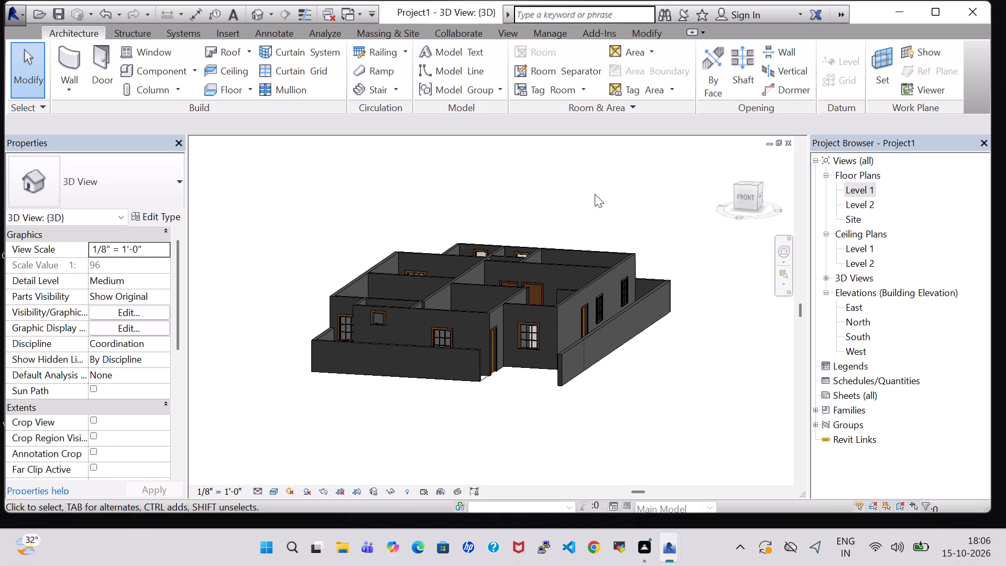
middle_click_drag(595, 194, 618, 265, "shift")
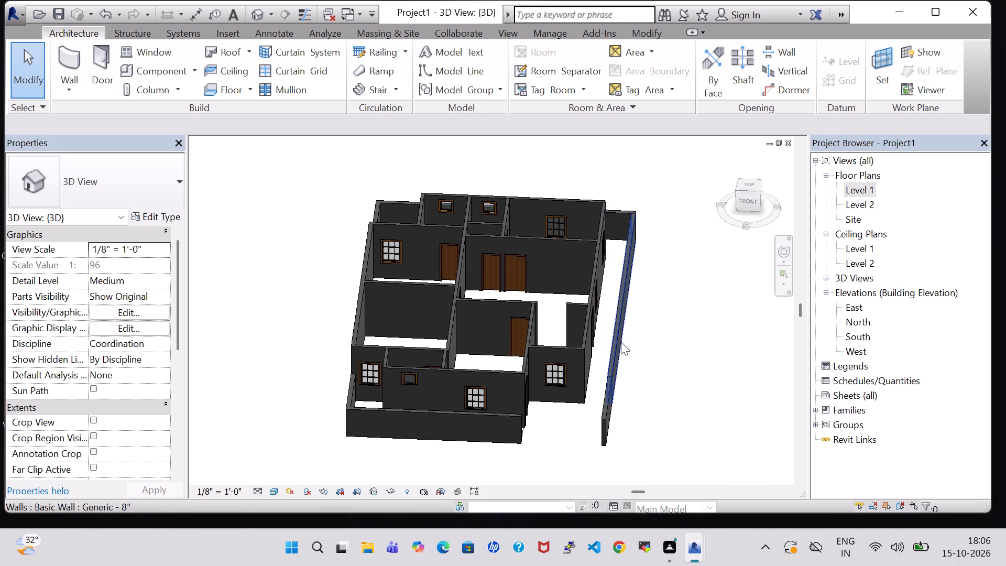
middle_click_drag(660, 339, 520, 398, "shift")
scroll(511, 358, "up", 7)
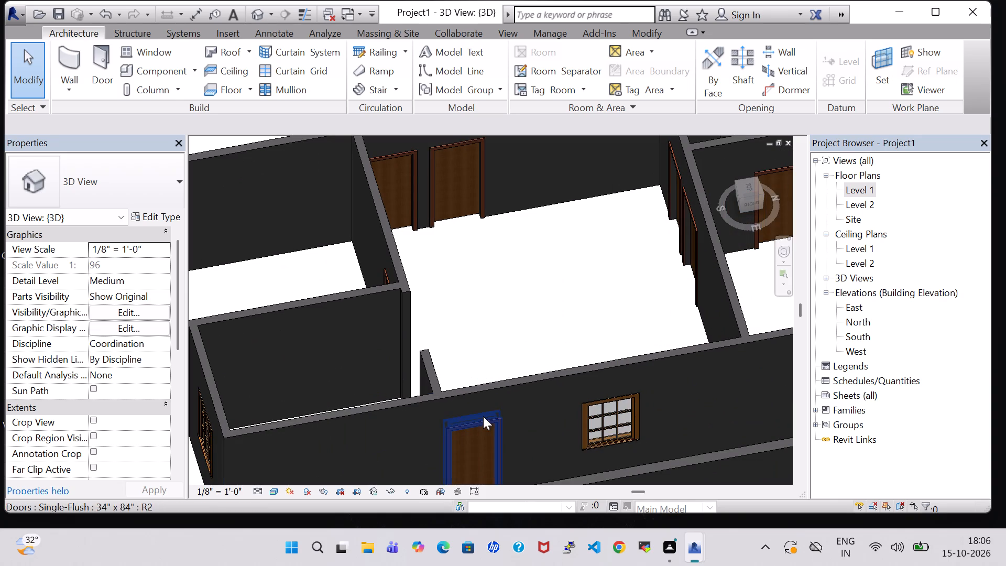
left_click(480, 418)
left_click(489, 344)
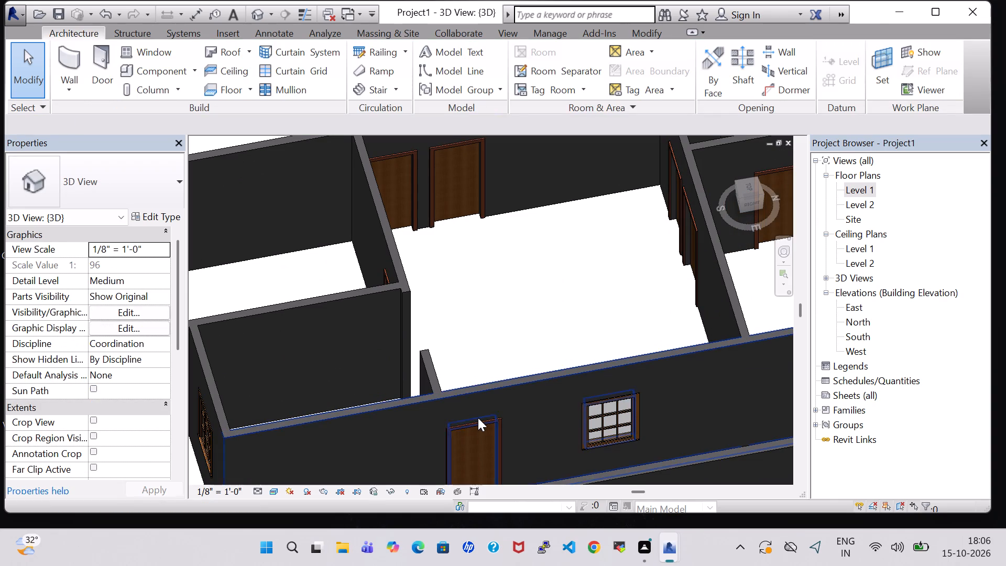
left_click(478, 424)
key("Right")
key("Right")
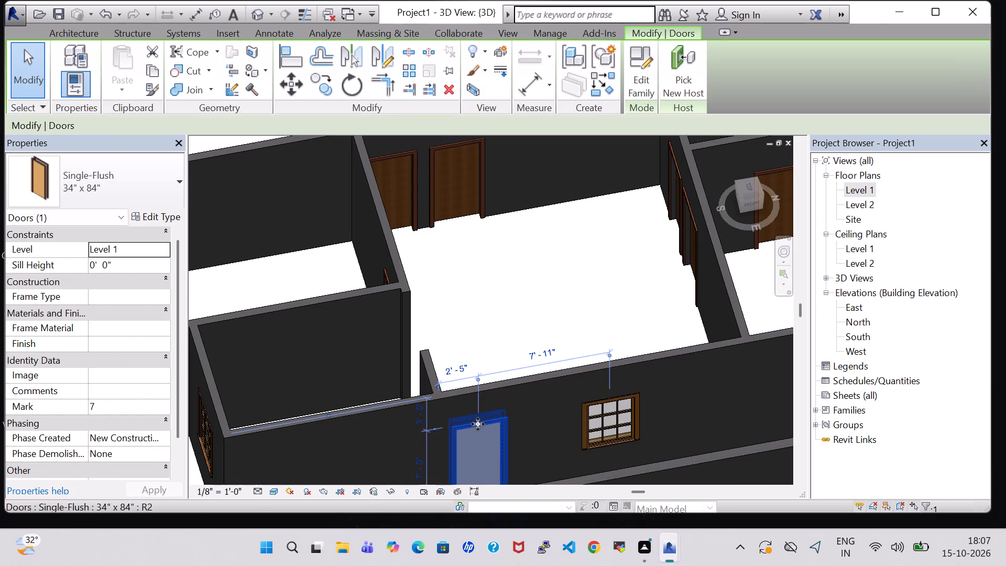
left_click(506, 291)
Examine the south and east windows and doors in 3D, and return to the Level 1 floor plan.
middle_click_drag(524, 330, 531, 326)
middle_click_drag(504, 339, 610, 262, "shift")
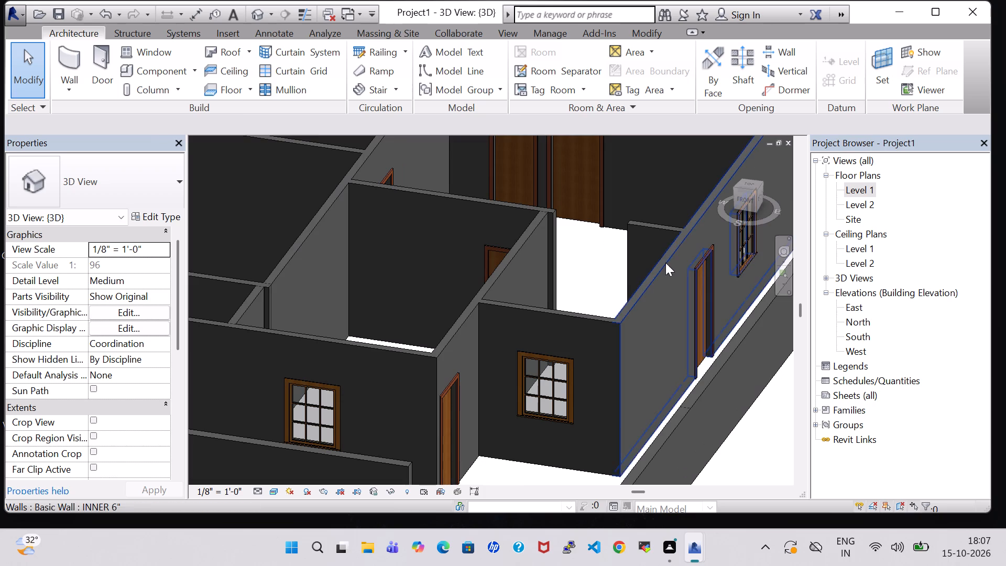
scroll(665, 263, "down", 2)
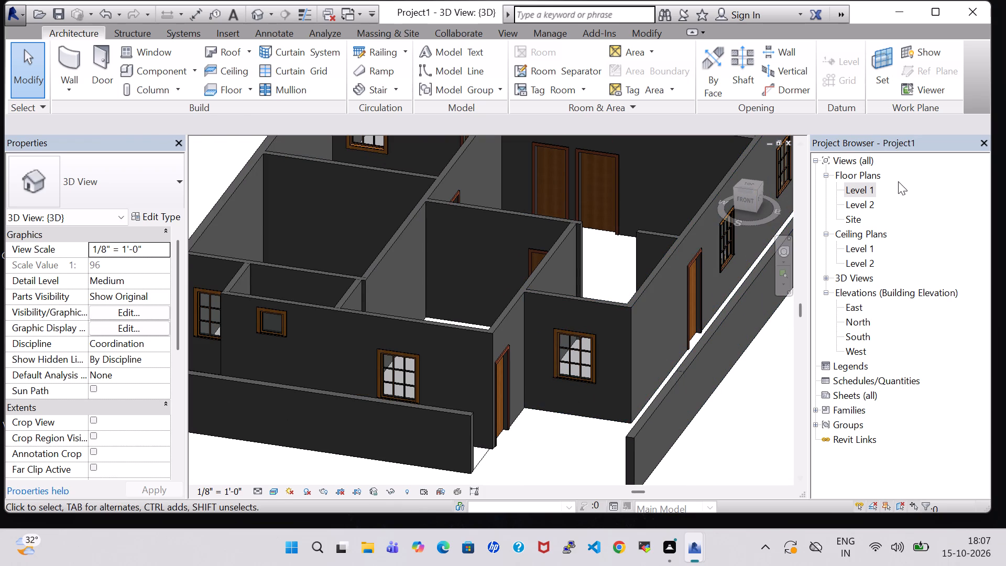
double_click(857, 185)
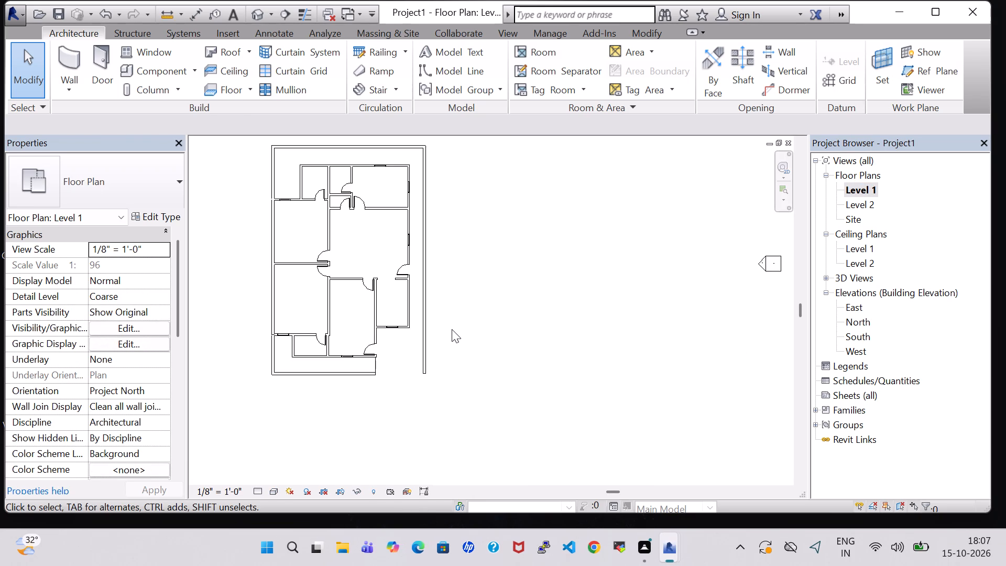
left_click(479, 326)
middle_click_drag(479, 326, 516, 336)
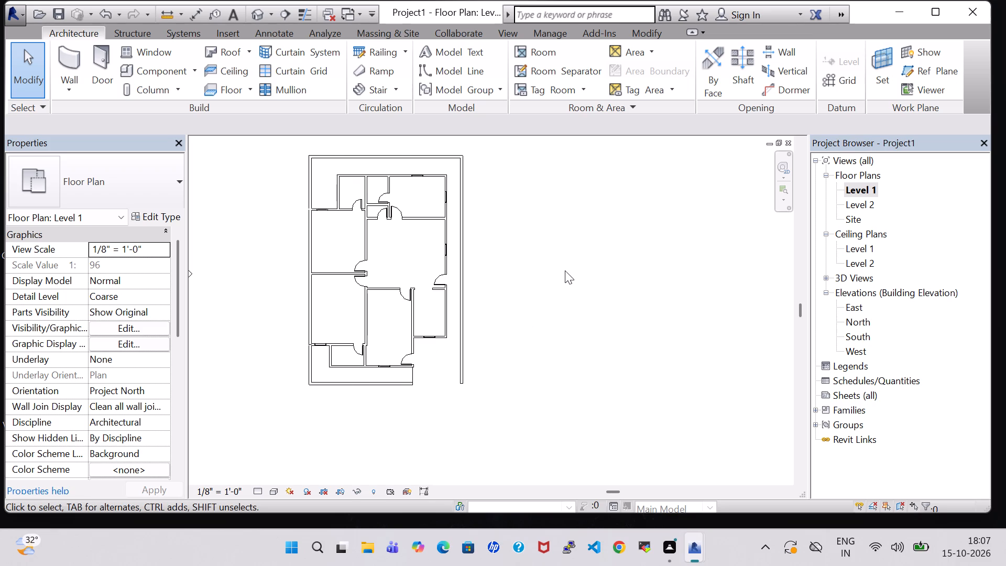
Load the Sink - Corner Floor family from the US Imperial library's Plumbing, MEP, Fixtures, Sinks folder for component placement.
scroll(565, 270, "up", 3)
middle_click_drag(565, 270, 697, 374)
scroll(685, 367, "up", 1)
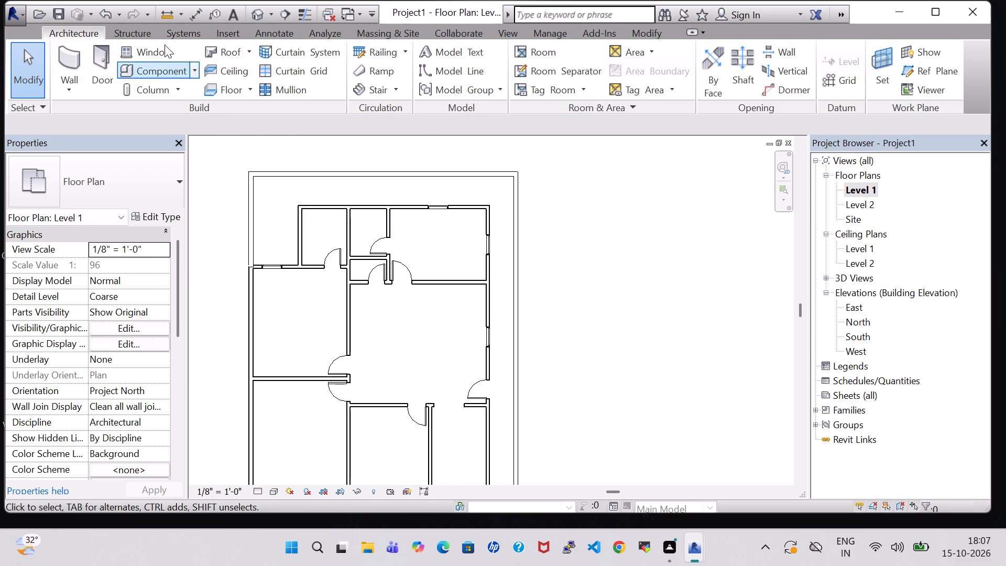
left_click(160, 78)
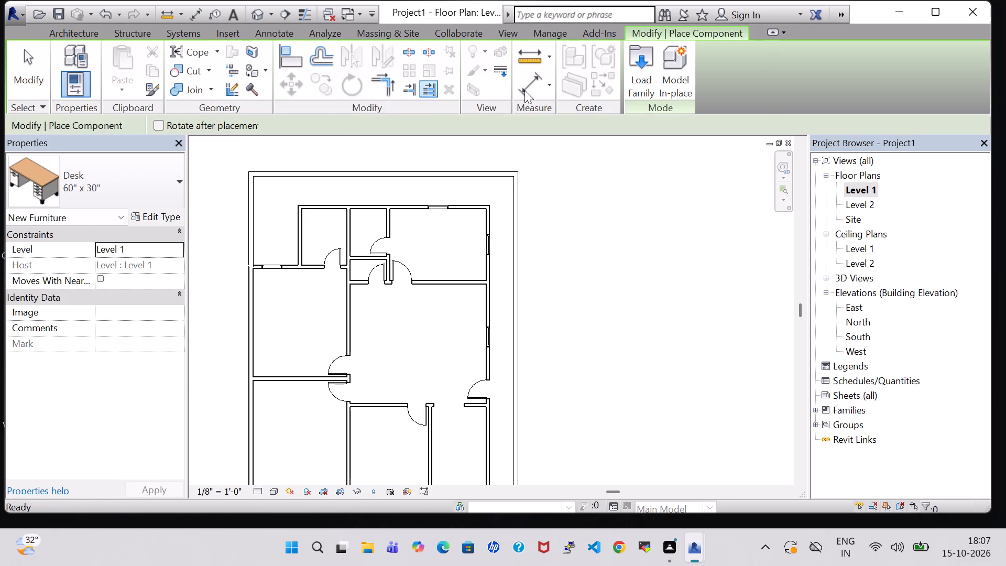
left_click(632, 74)
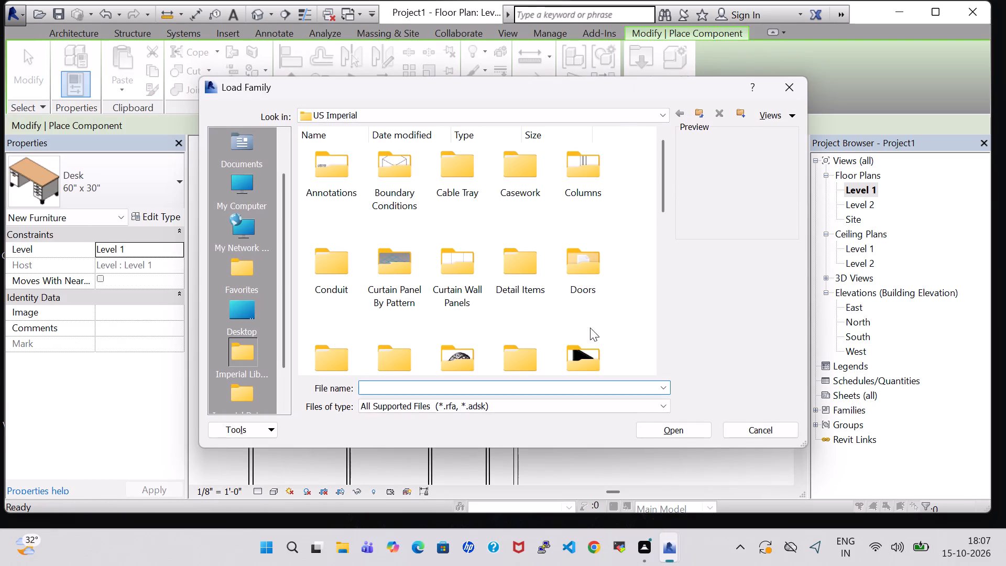
left_click(587, 352)
key("p")
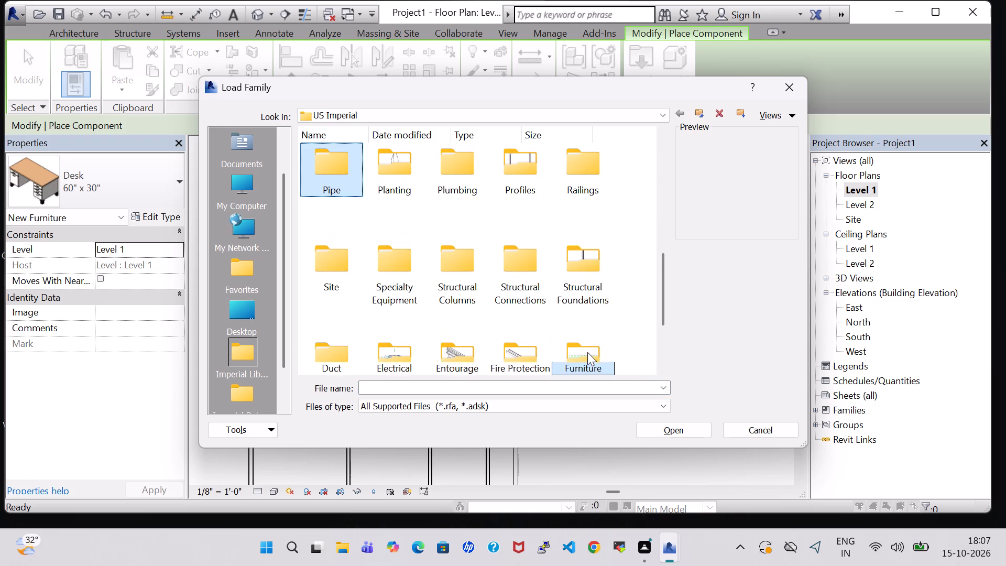
double_click(462, 192)
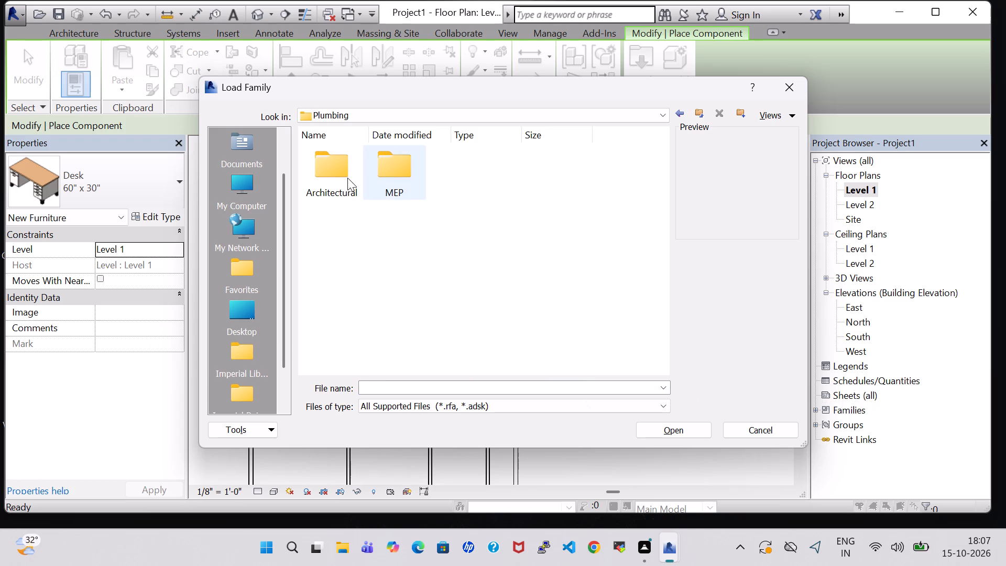
double_click(403, 178)
double_click(382, 187)
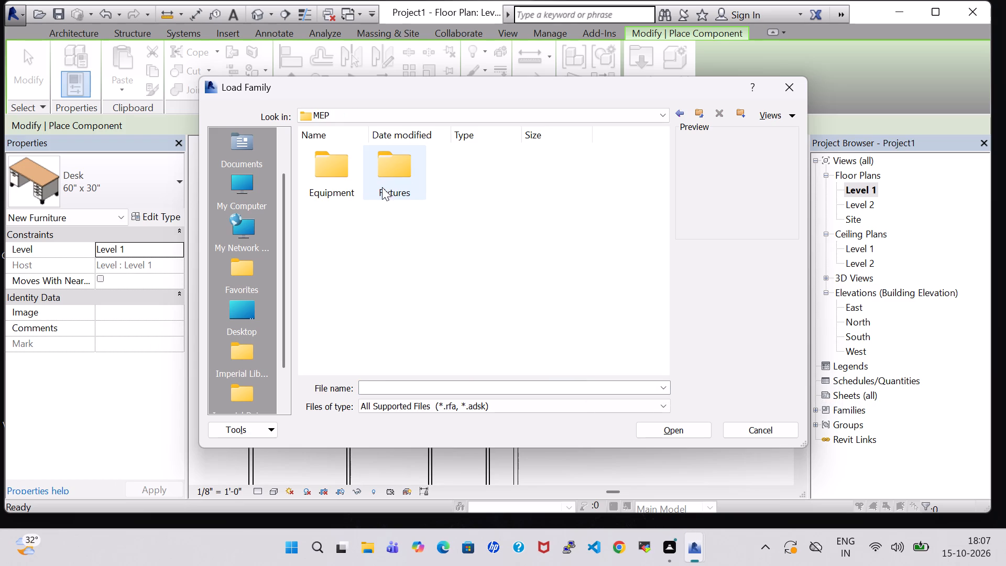
double_click(527, 264)
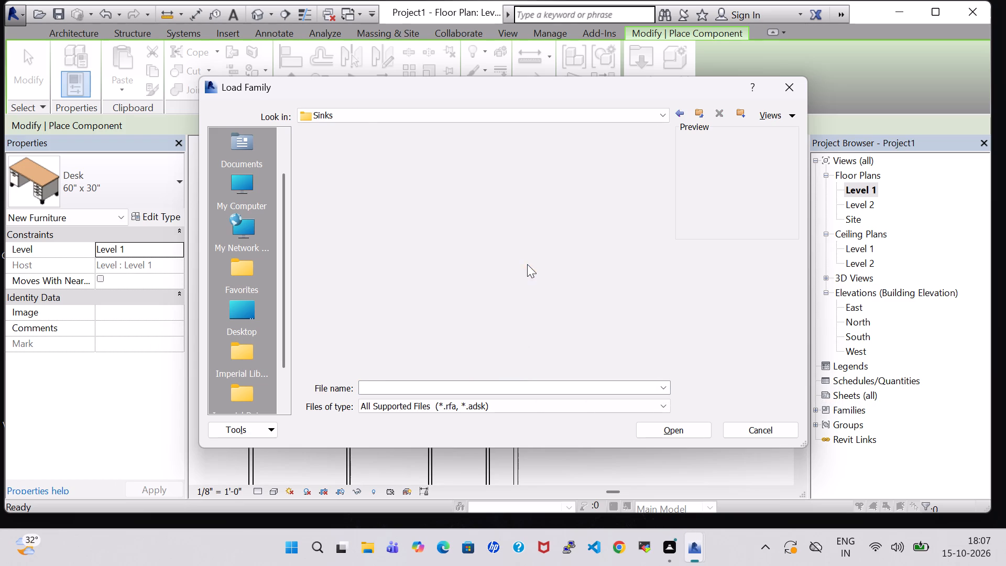
left_click(315, 169)
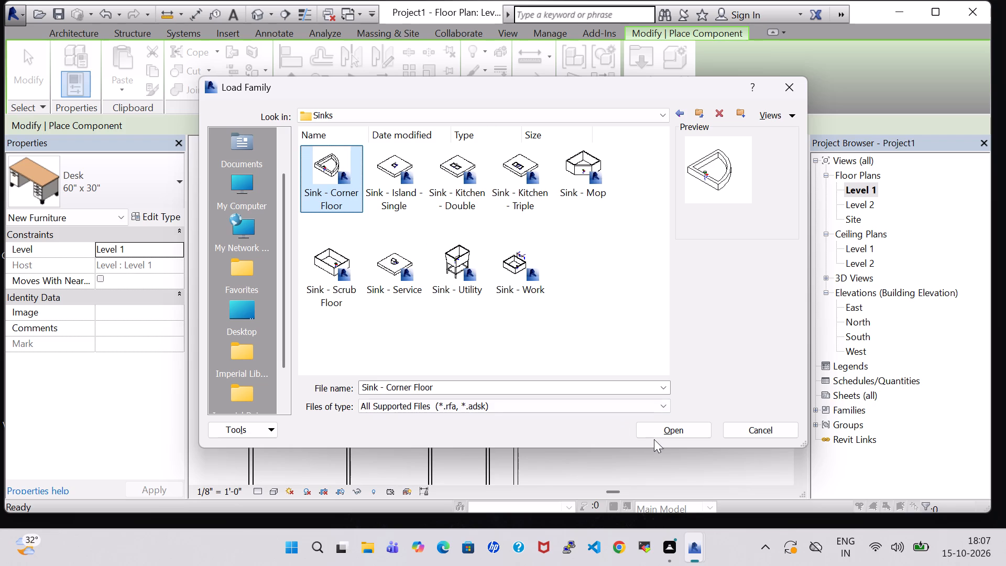
left_click(654, 438)
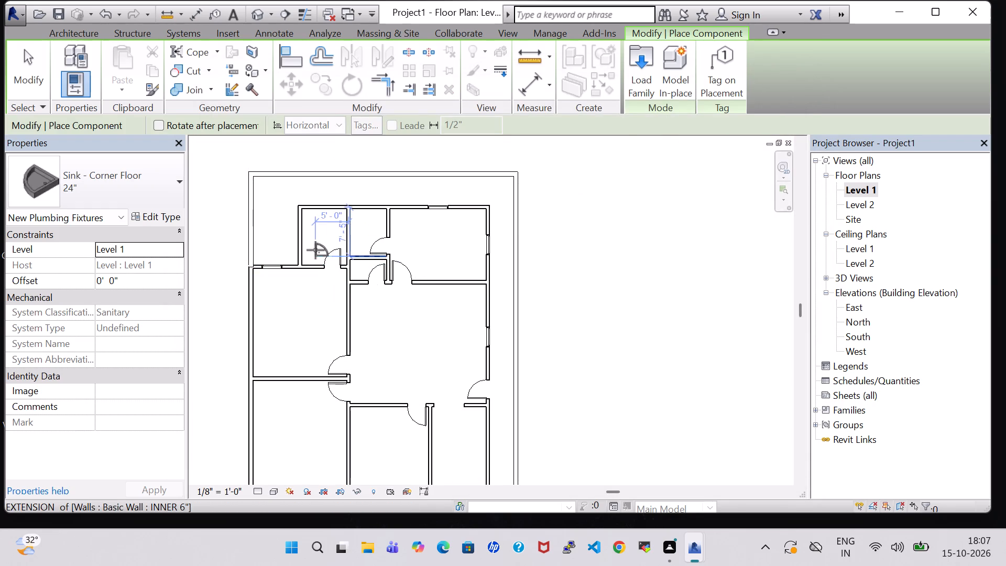
Place the 24" corner floor sink in the southwest inside corner of the small northwest bathroom.
scroll(315, 250, "up", 6)
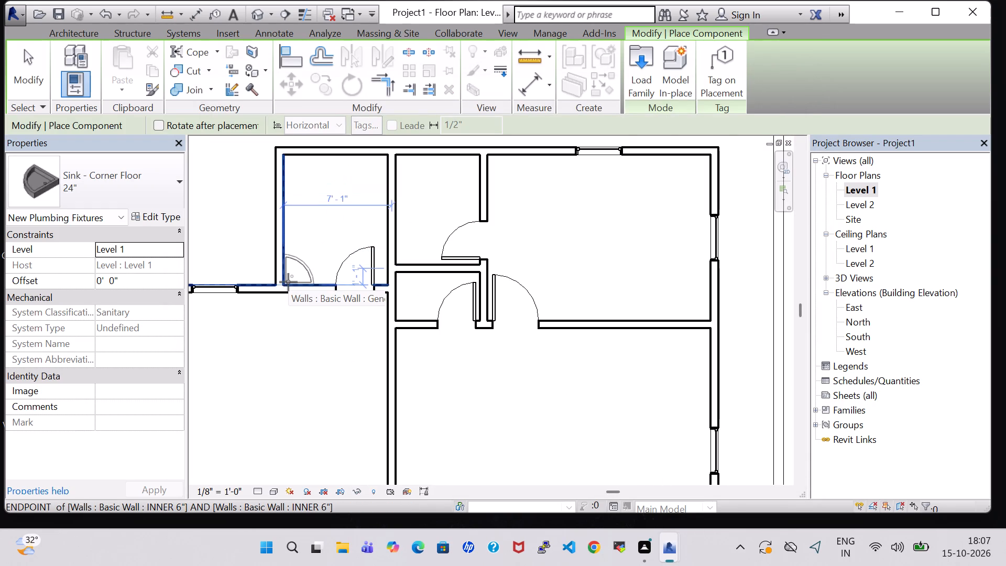
scroll(288, 282, "up", 4)
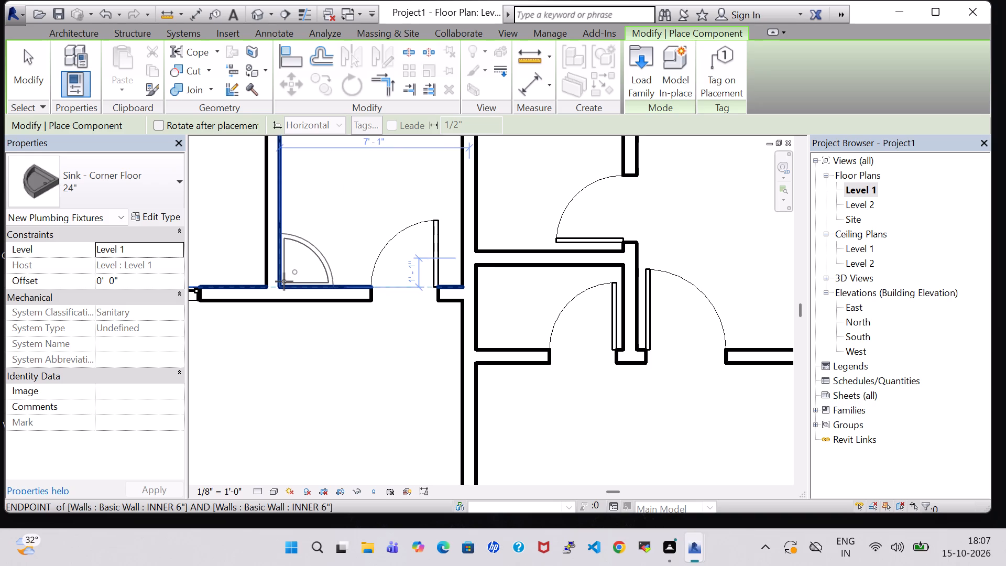
left_click(284, 281)
key("Escape")
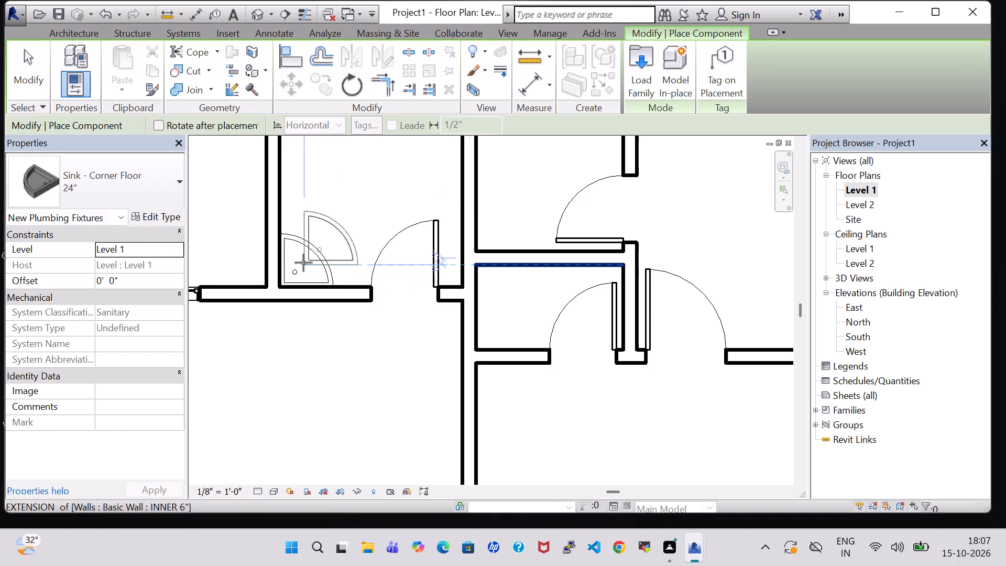
key("Escape")
scroll(346, 212, "down", 4)
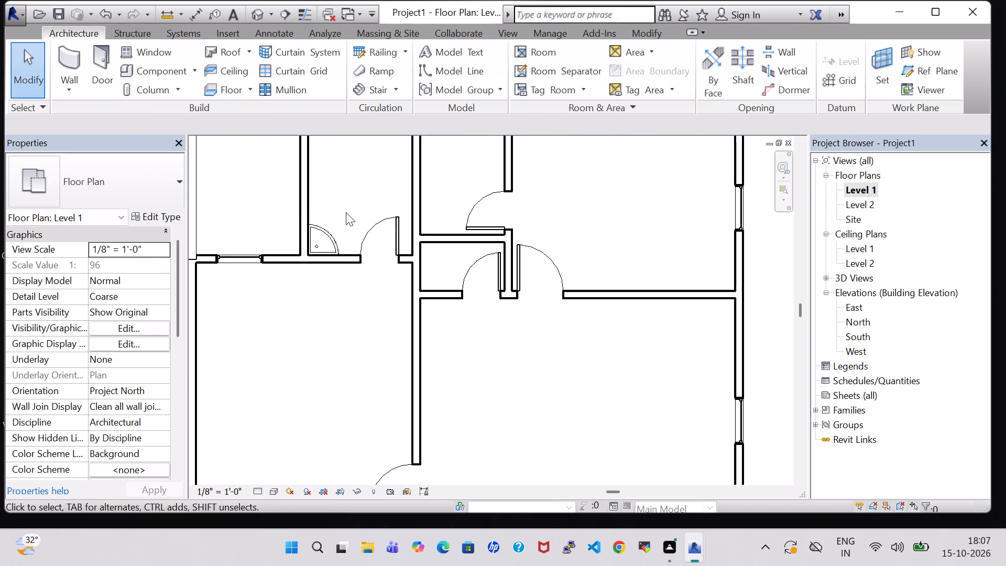
key("Escape")
Load the Toilet-Domestic-3D family from the library's Plumbing, Architectural, Fixtures, Water Closets folder for component placement.
scroll(346, 212, "down", 2)
middle_click_drag(346, 212, 344, 299)
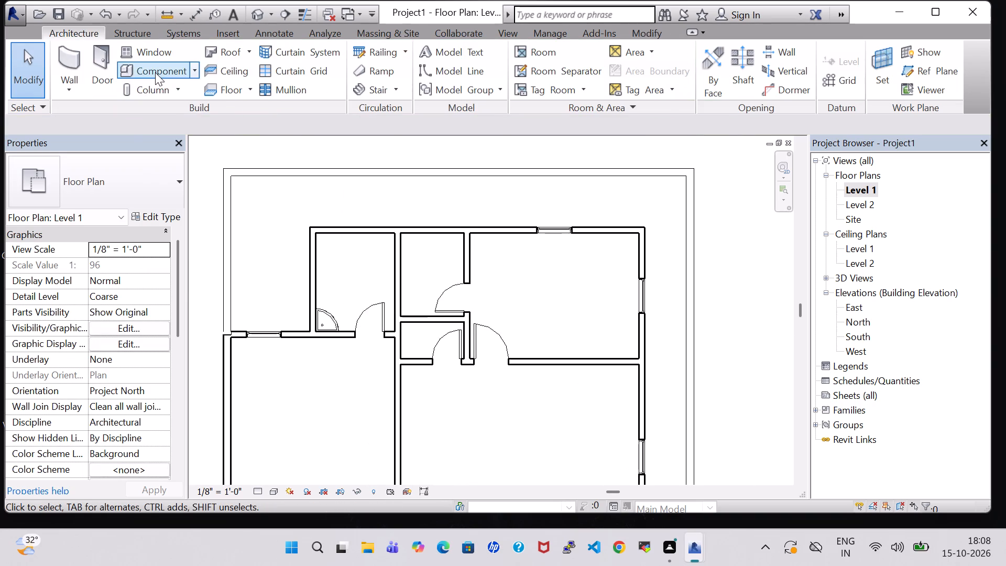
left_click(155, 72)
left_click(637, 59)
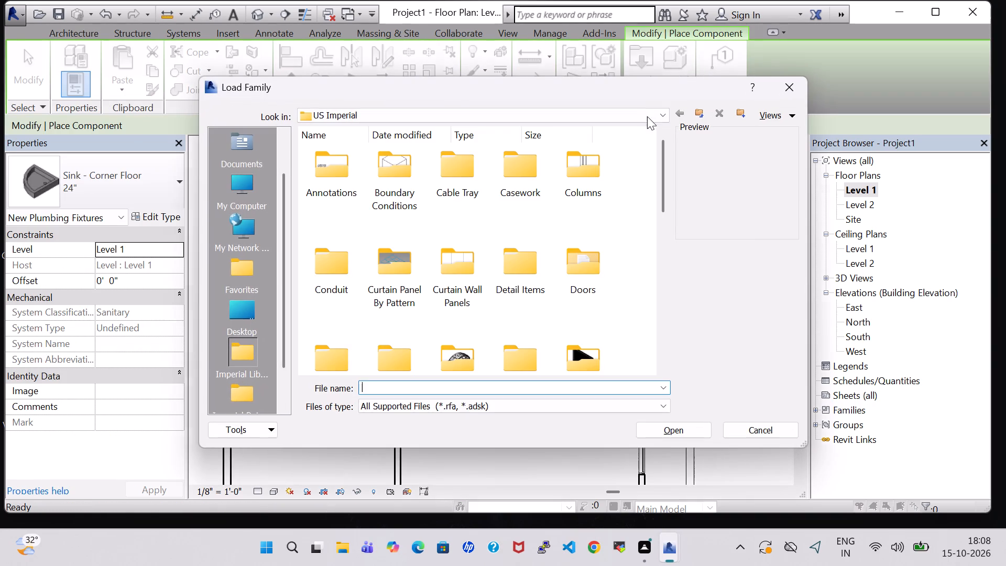
left_click(585, 355)
key("p")
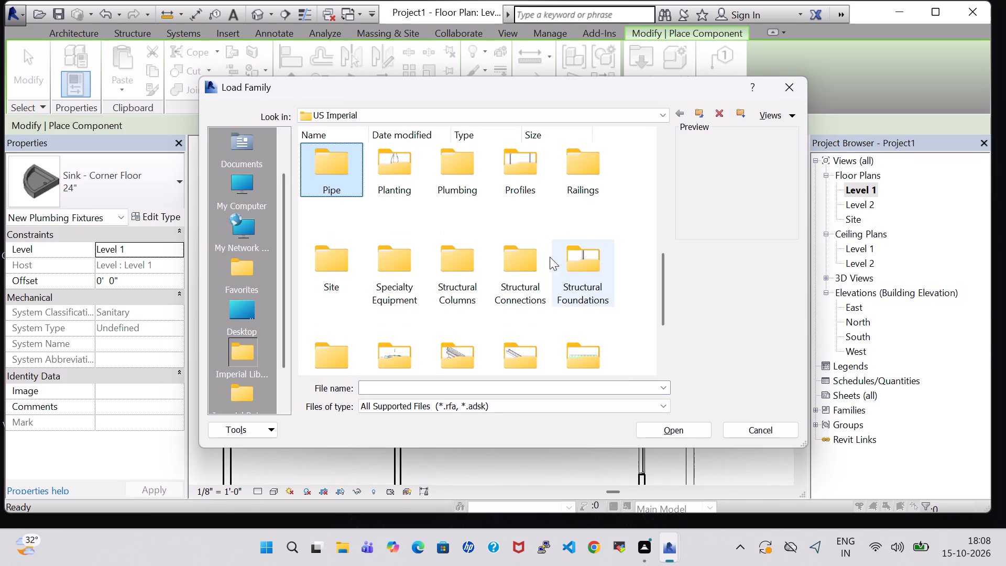
double_click(445, 188)
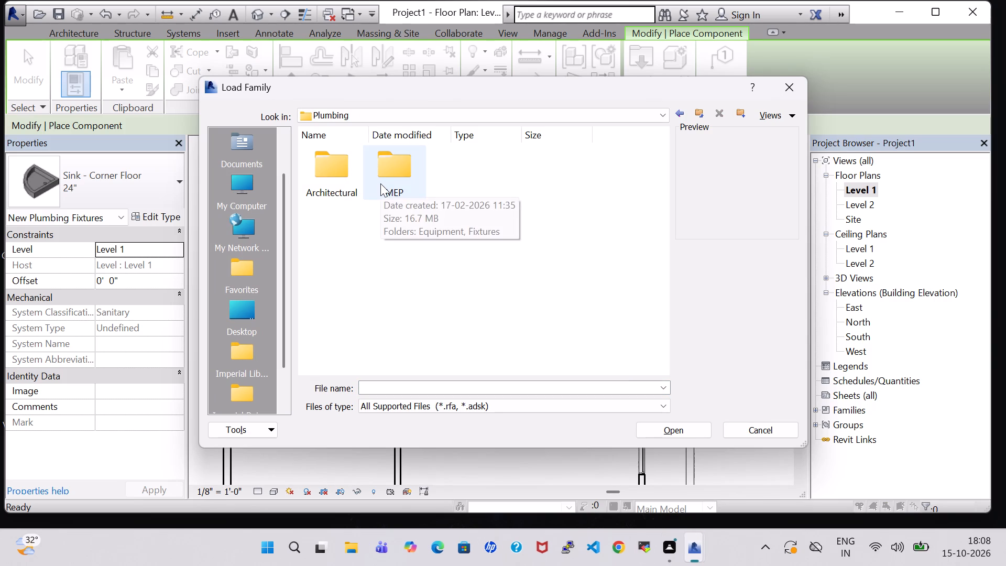
double_click(380, 183)
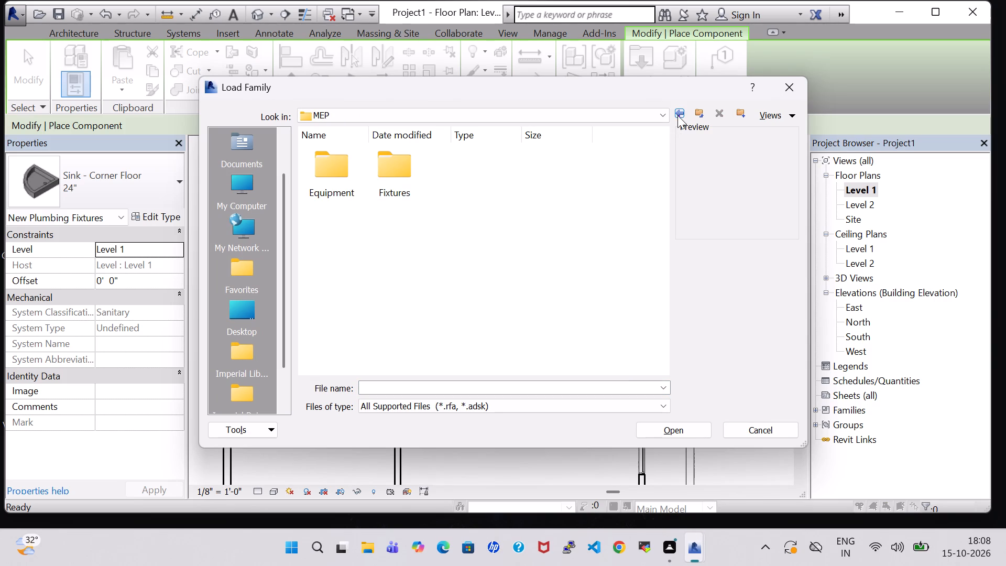
left_click(677, 115)
double_click(347, 177)
double_click(398, 168)
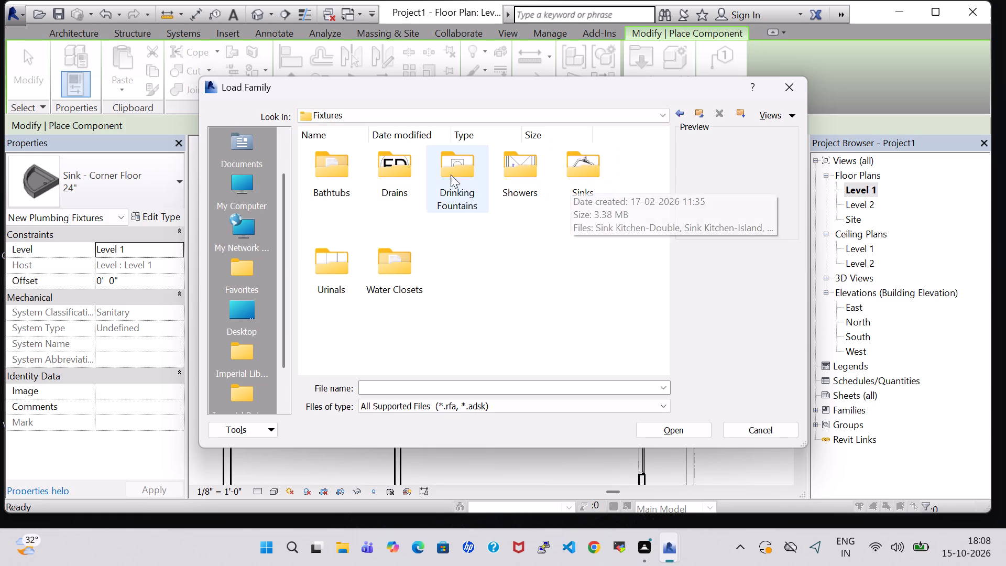
double_click(382, 293)
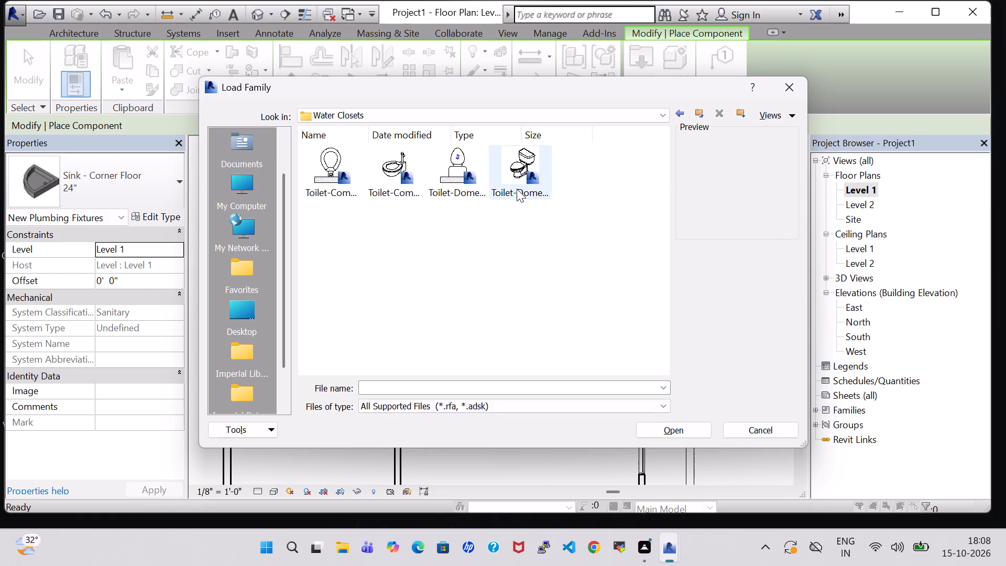
left_click(517, 189)
left_click(666, 432)
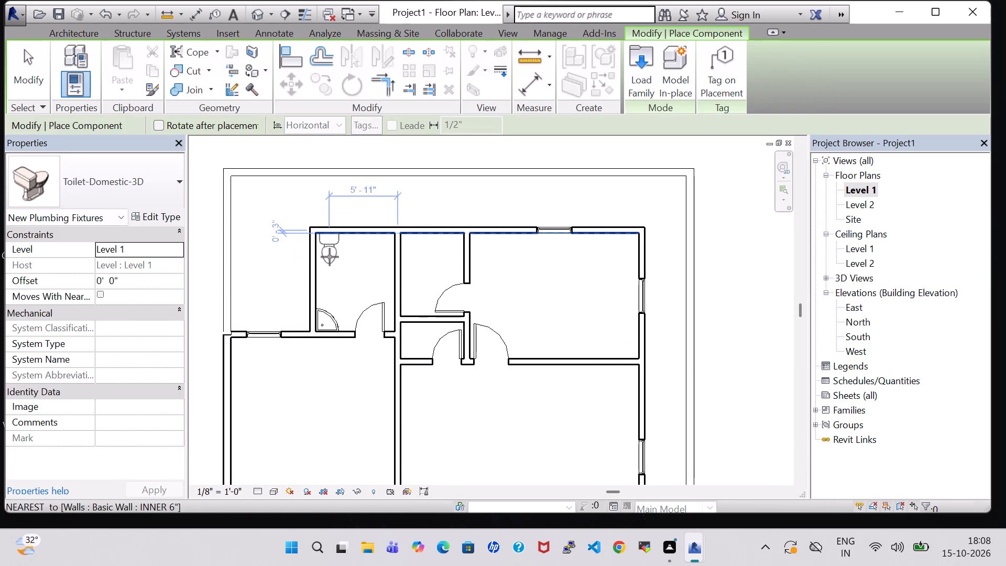
Place the Toilet-Domestic-3D against the northwest bathroom's north wall, close to its west wall.
scroll(330, 257, "up", 5)
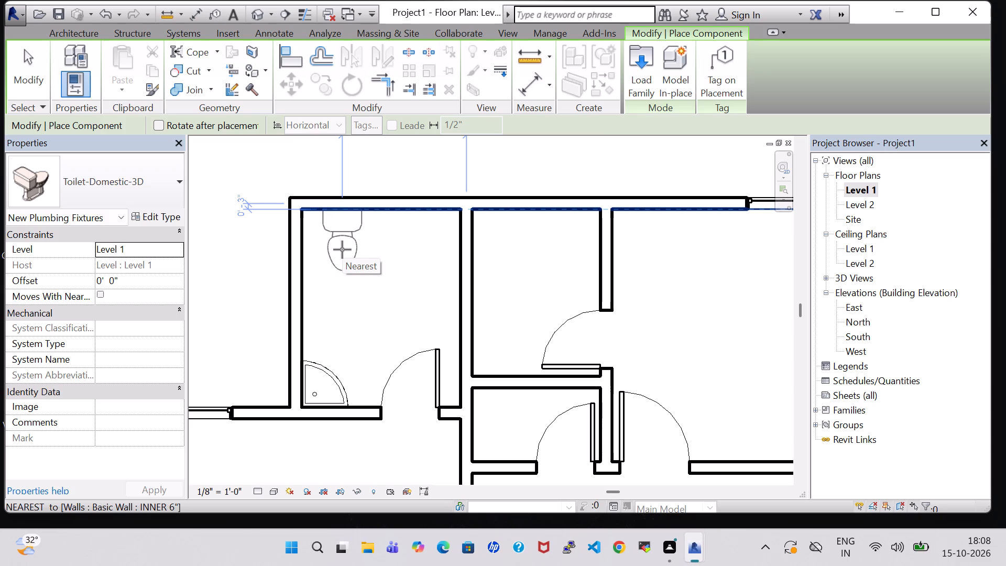
left_click(337, 249)
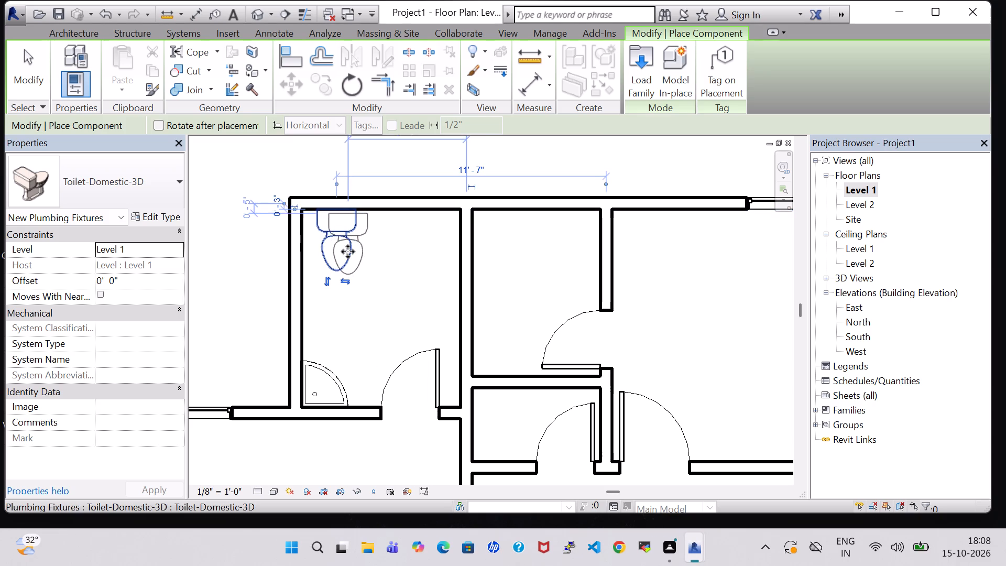
key("Escape")
key("Escape")
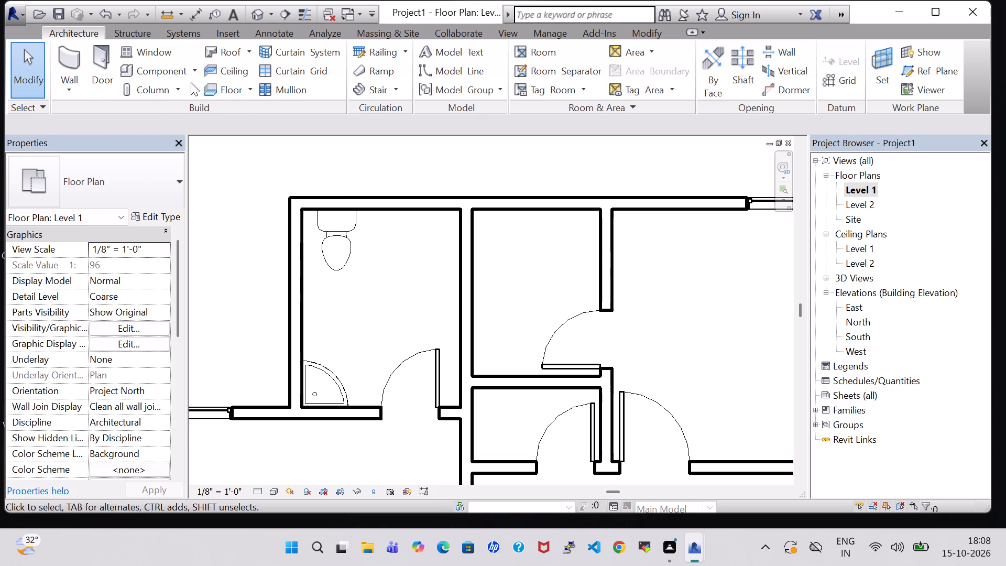
Load the Tub-Free Standing-3D family from the library's Plumbing, Architectural, Fixtures, Bathtubs folder for component placement.
left_click(171, 76)
left_click(639, 68)
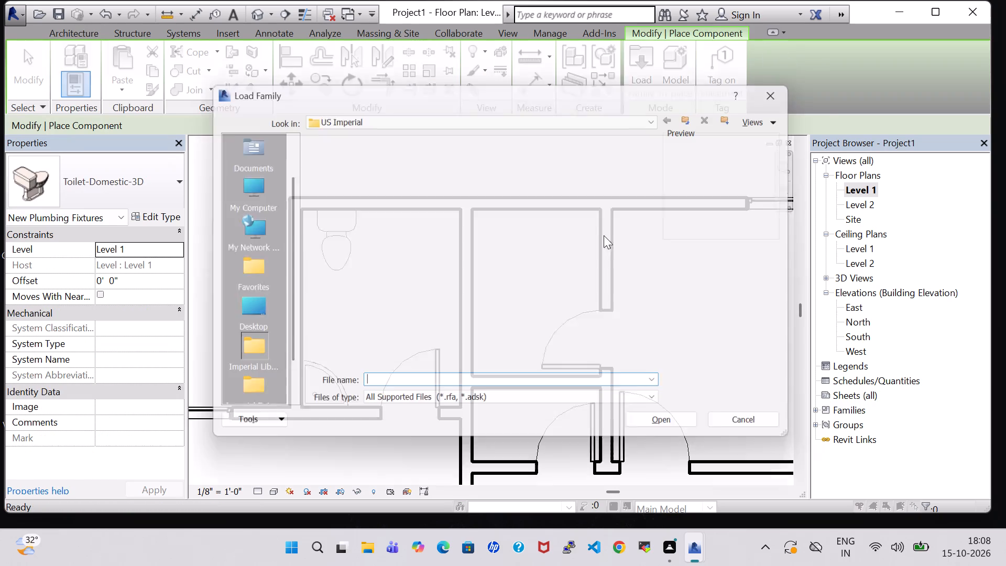
left_click(588, 350)
key("p")
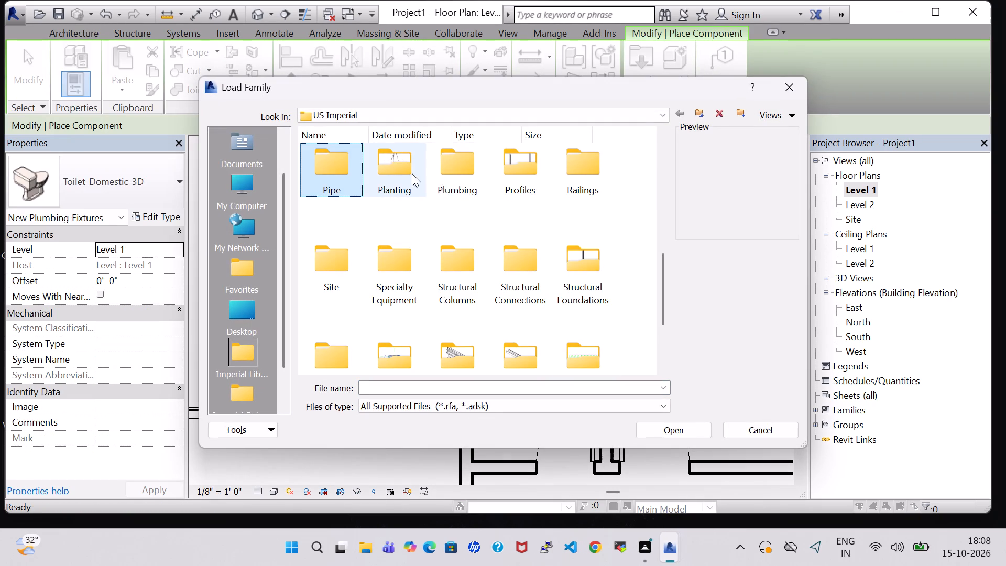
double_click(457, 189)
double_click(341, 193)
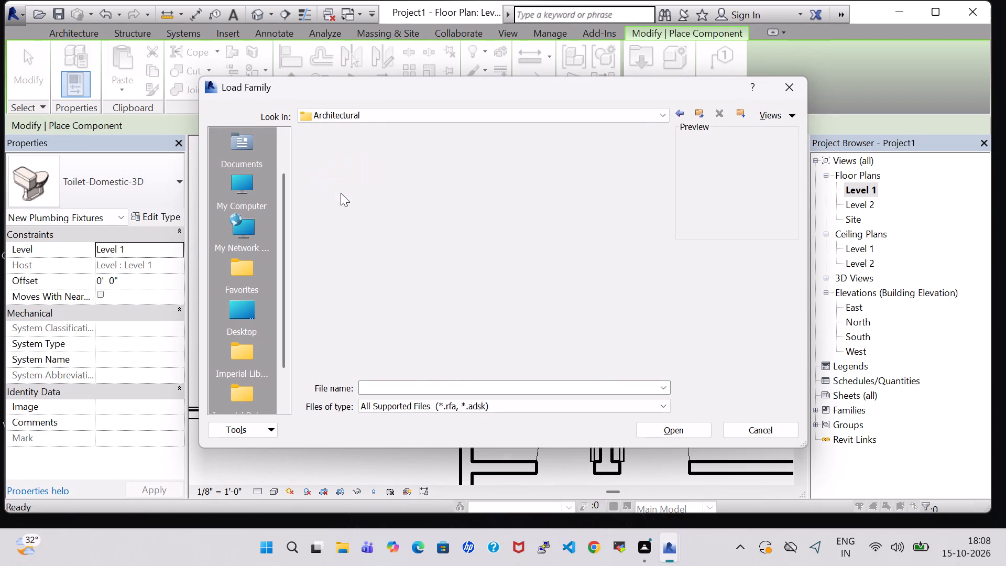
double_click(399, 177)
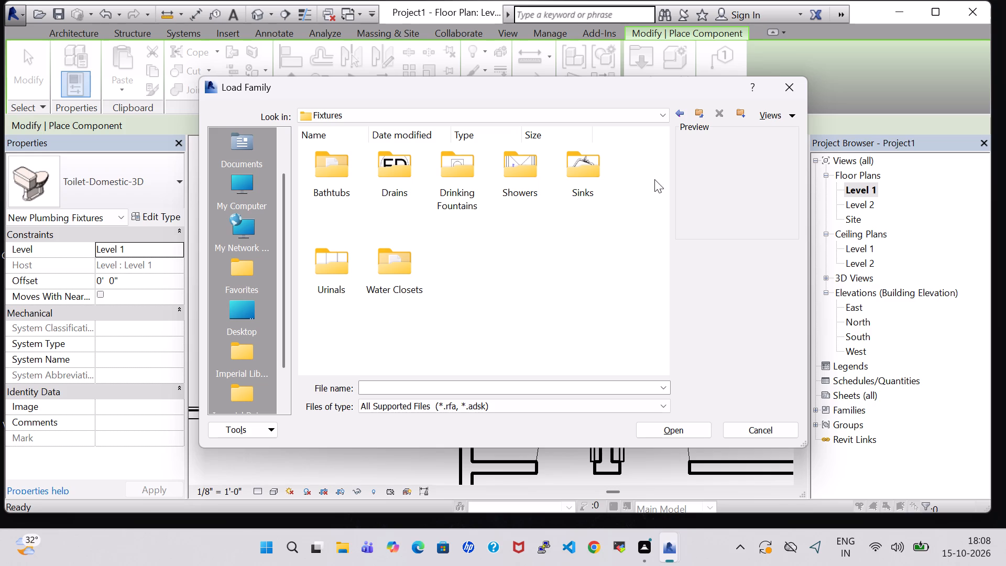
double_click(338, 169)
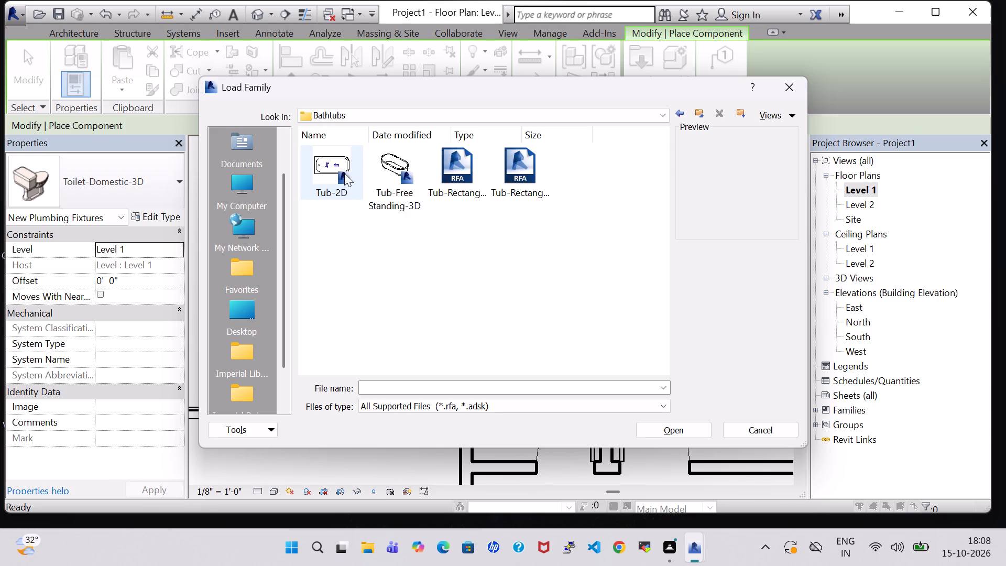
left_click(384, 170)
left_click(690, 428)
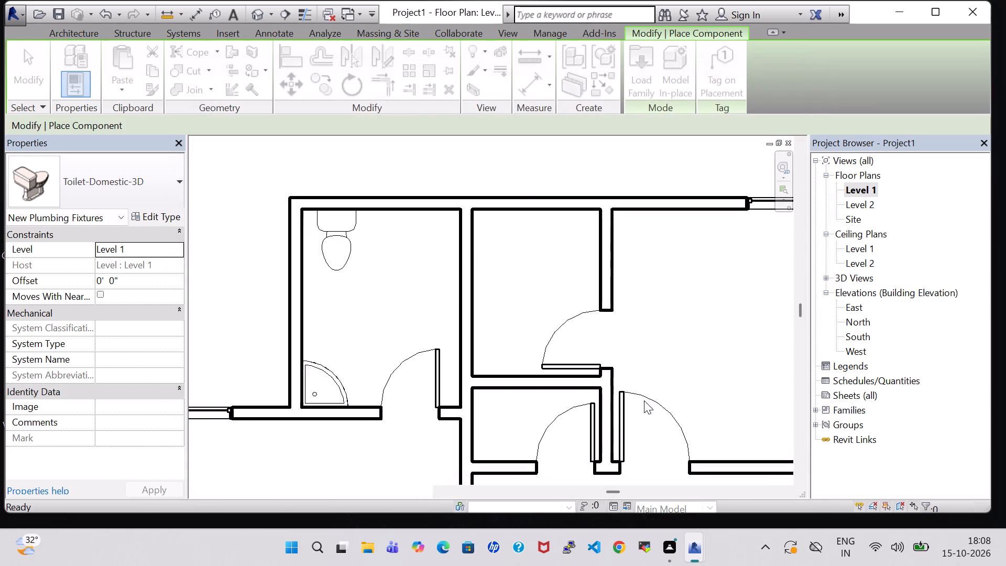
Place the 30" x 60" free-standing tub lengthwise along the northwest bathroom's east wall, near its north wall.
scroll(421, 281, "up", 1)
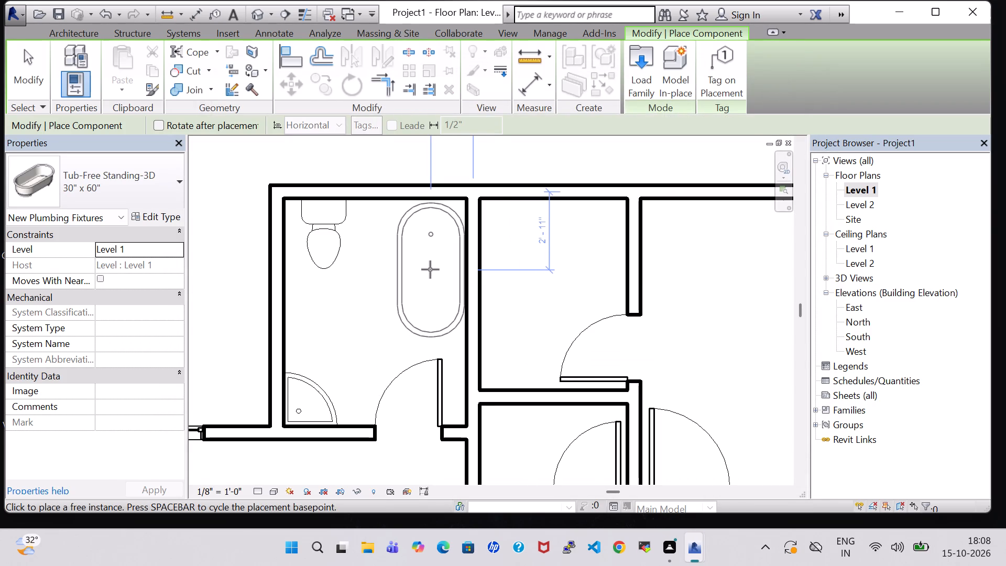
left_click(430, 269)
key("Escape")
key("Escape")
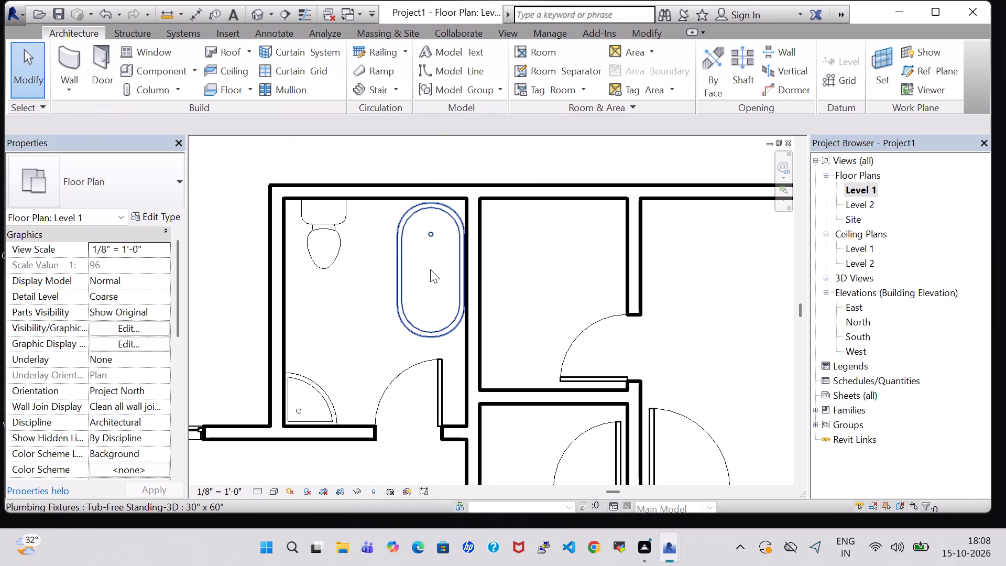
Place a 30" x 60" free-standing tub lengthwise along the north wall of the bathroom east of the northwest bathroom.
scroll(430, 269, "down", 3)
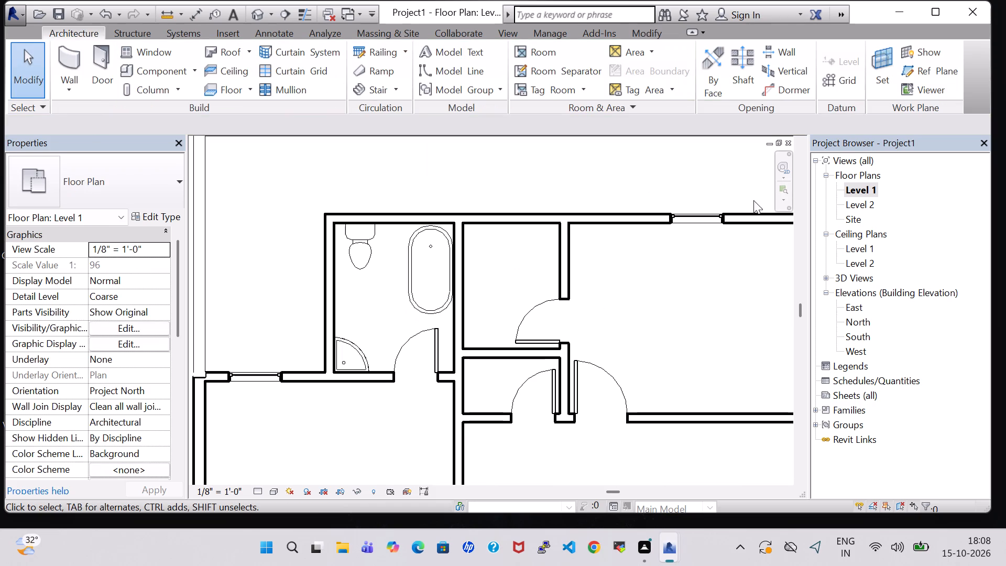
left_click(142, 78)
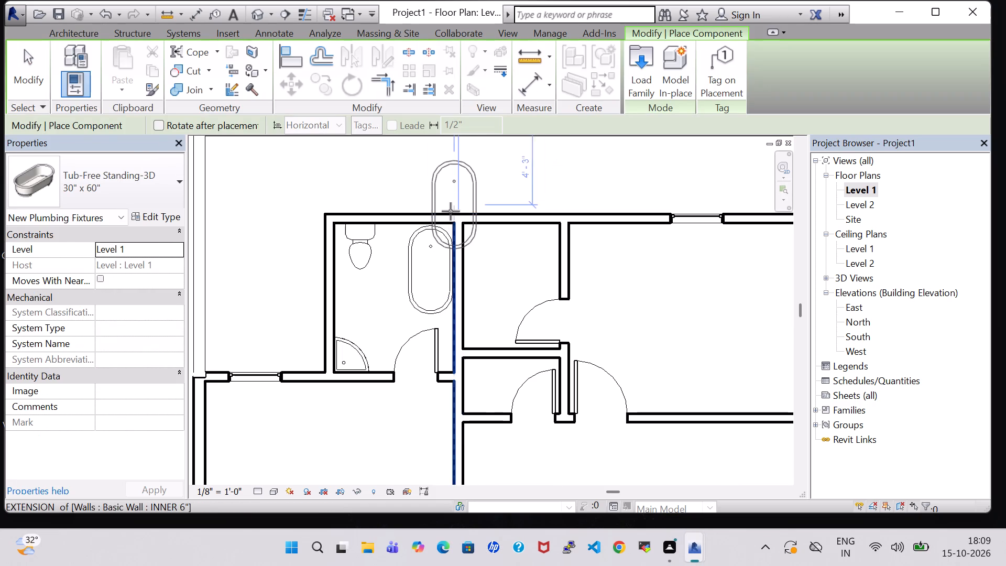
key("space")
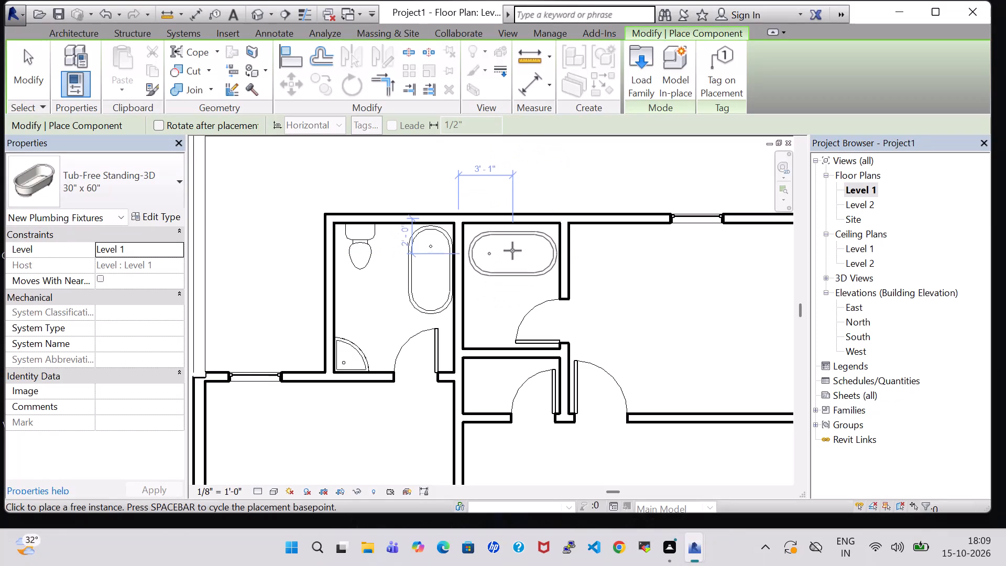
left_click(512, 247)
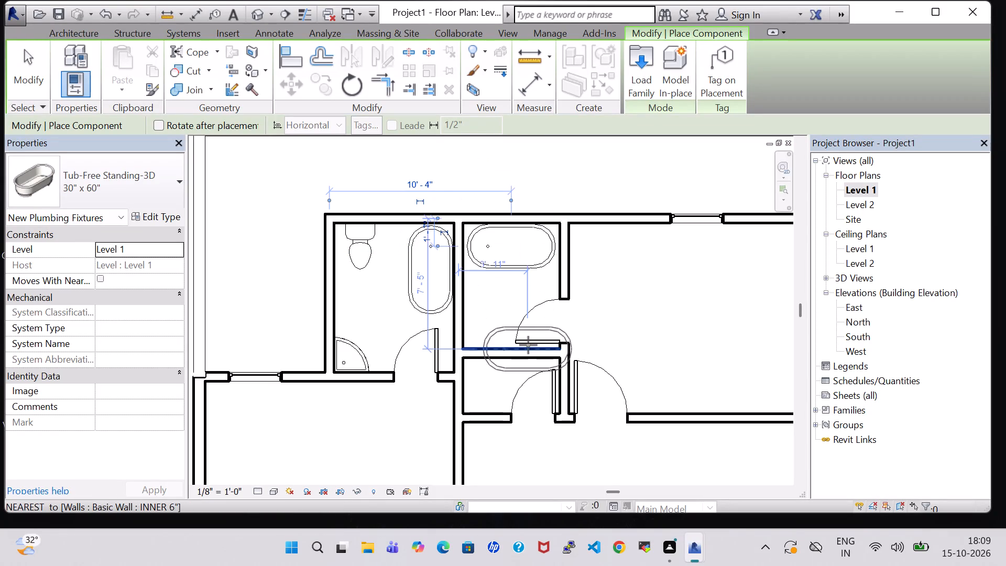
key("Escape")
key("Escape")
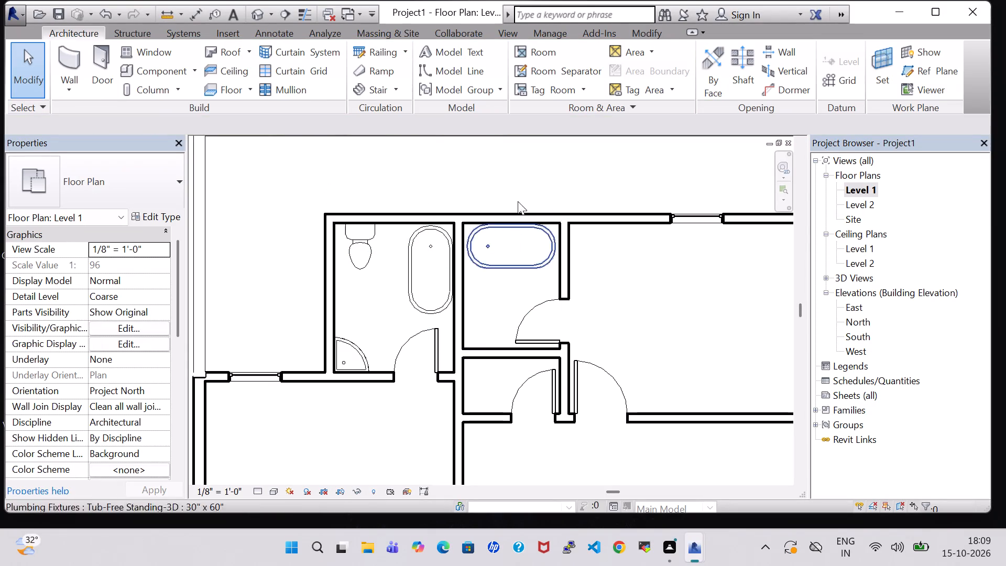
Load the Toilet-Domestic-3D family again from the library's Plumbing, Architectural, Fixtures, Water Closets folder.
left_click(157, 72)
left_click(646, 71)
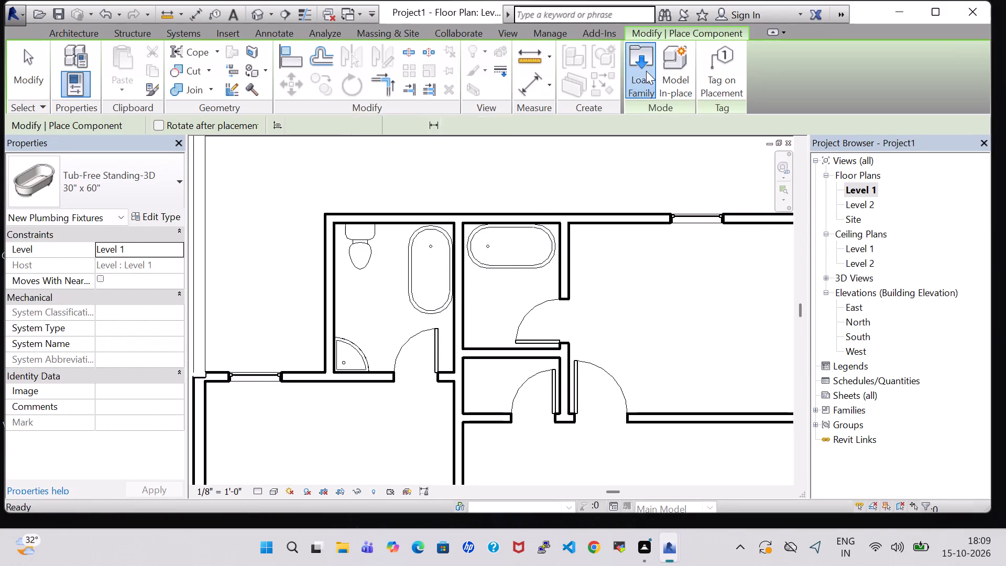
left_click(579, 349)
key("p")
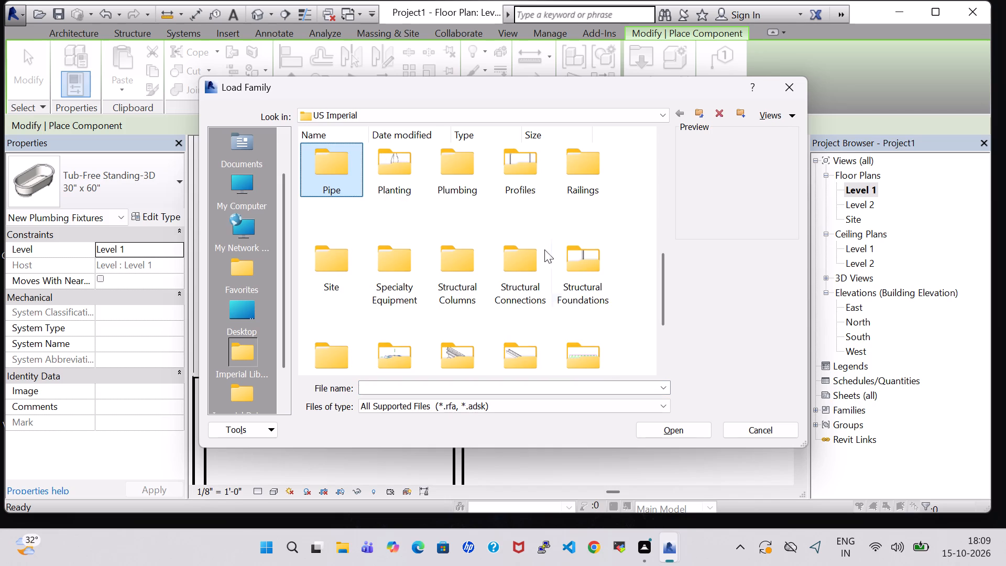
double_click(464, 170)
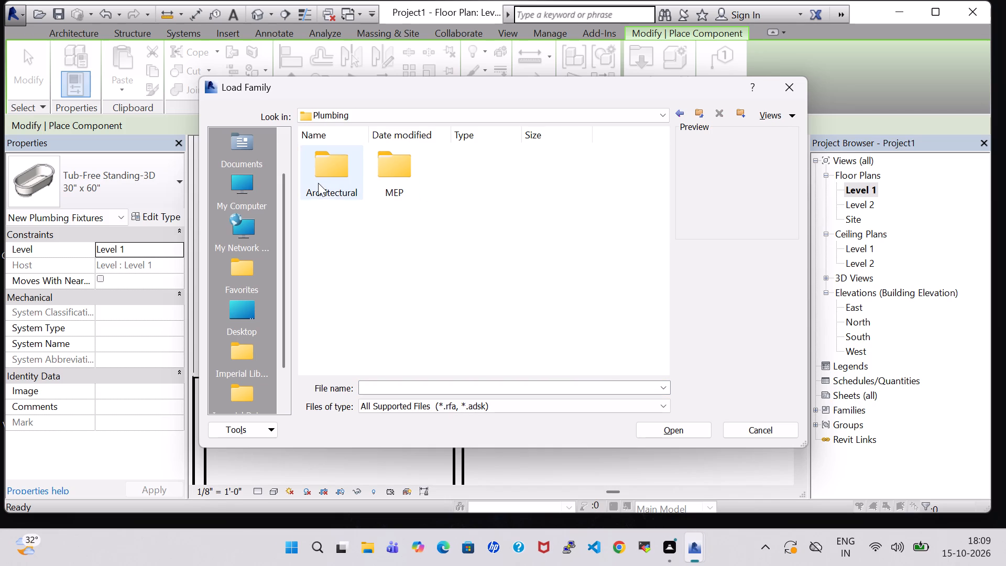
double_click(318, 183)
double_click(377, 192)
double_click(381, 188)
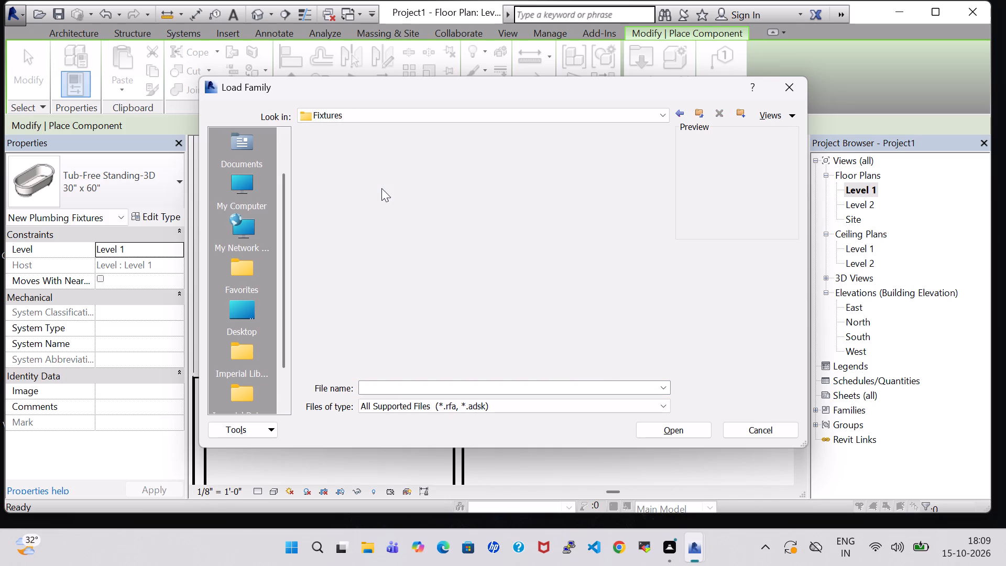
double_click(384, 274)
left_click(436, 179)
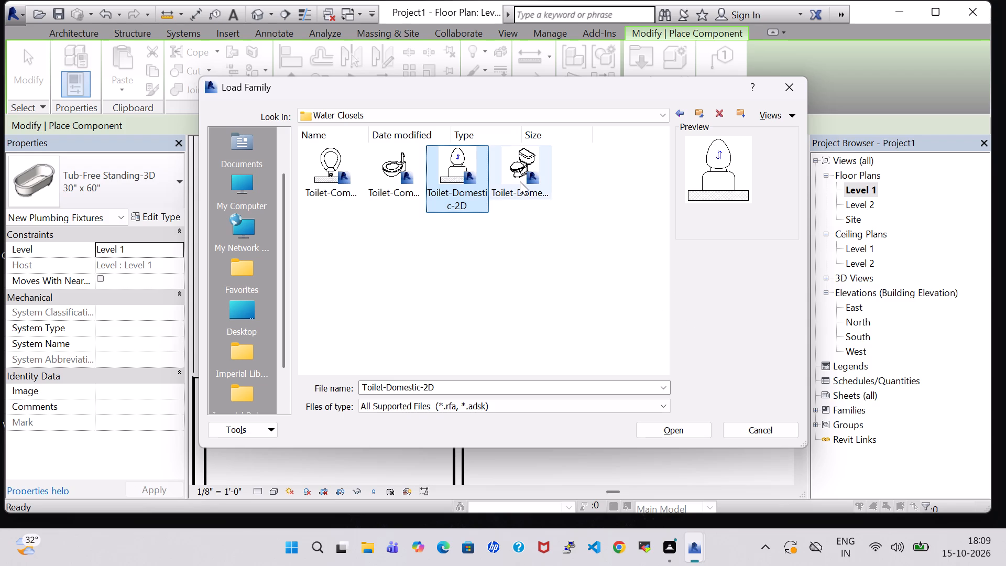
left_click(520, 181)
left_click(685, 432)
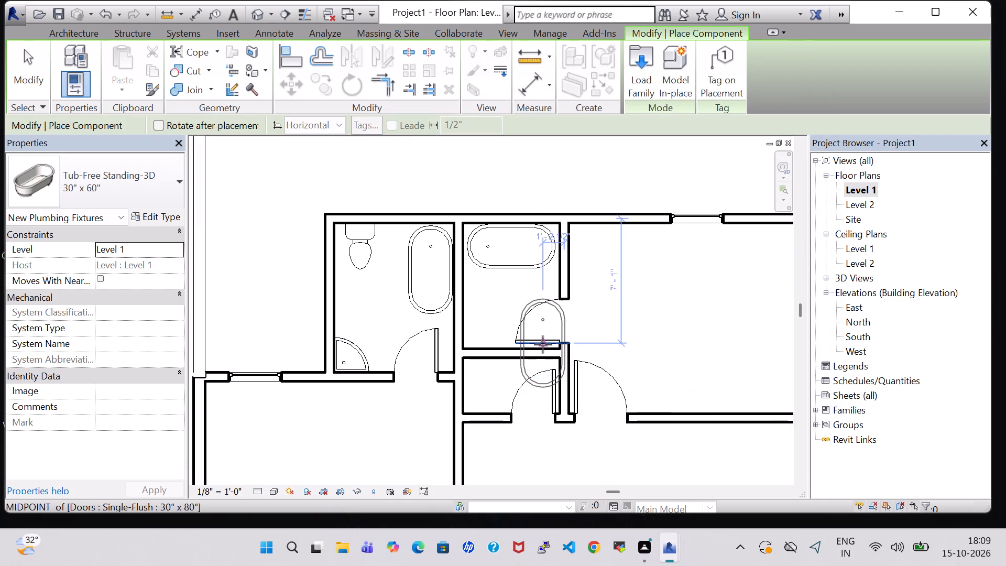
Create a similar Toilet-Domestic-3D from the northwest bathroom's toilet and place it facing east on the second bathroom's west wall, just south of the tub.
key("Escape")
left_click(360, 248)
right_click(360, 248)
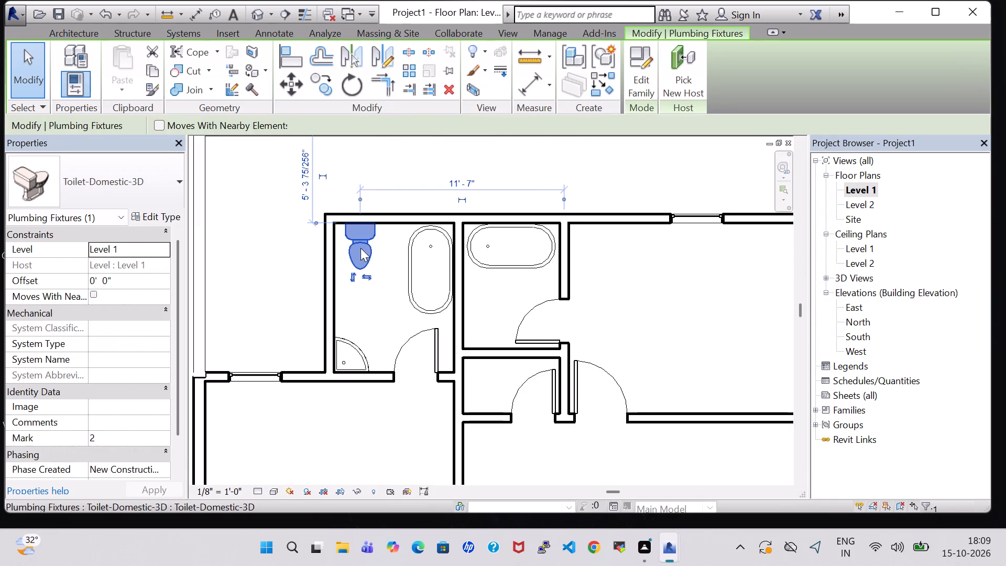
left_click(424, 285)
key("space")
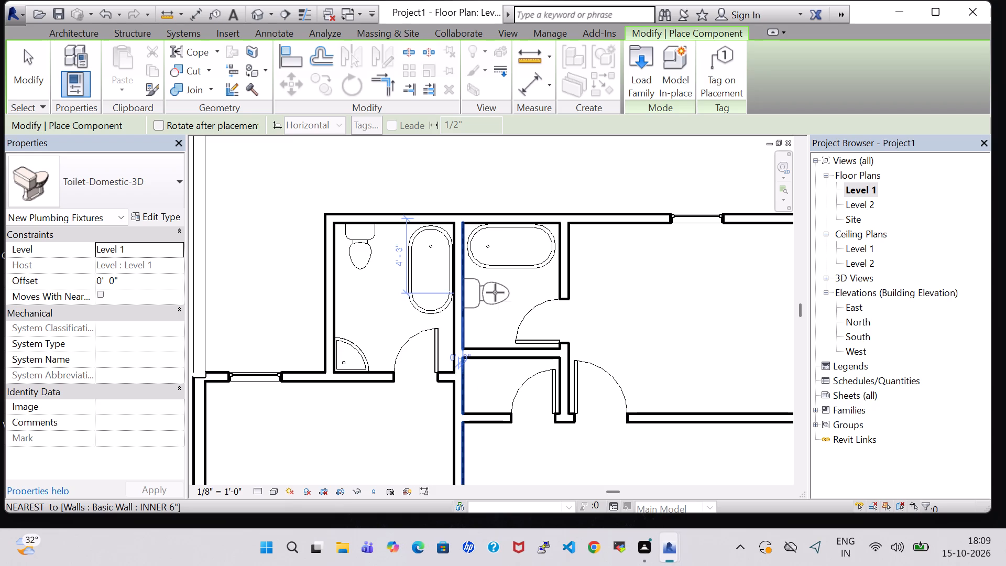
left_click(495, 292)
key("Escape")
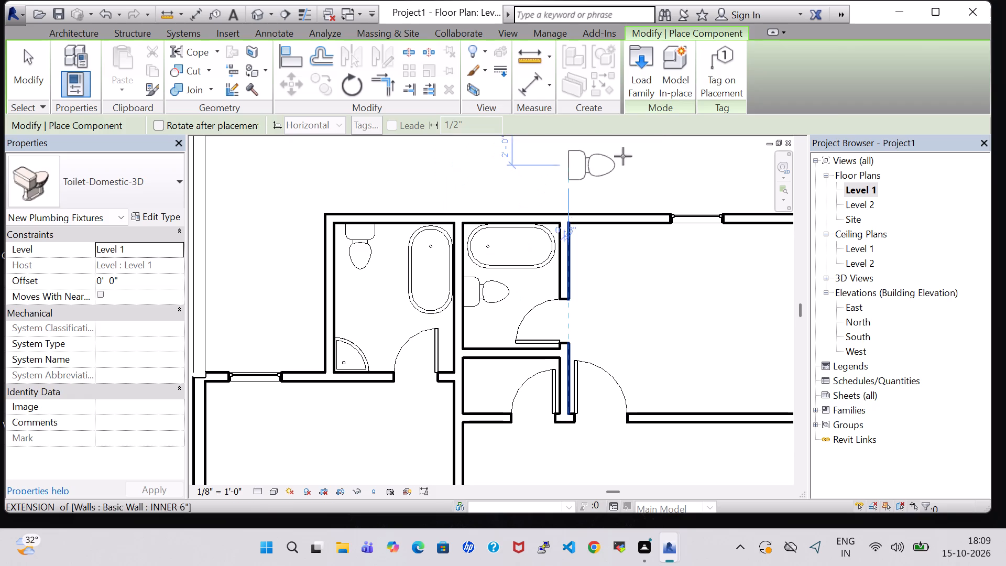
key("Escape")
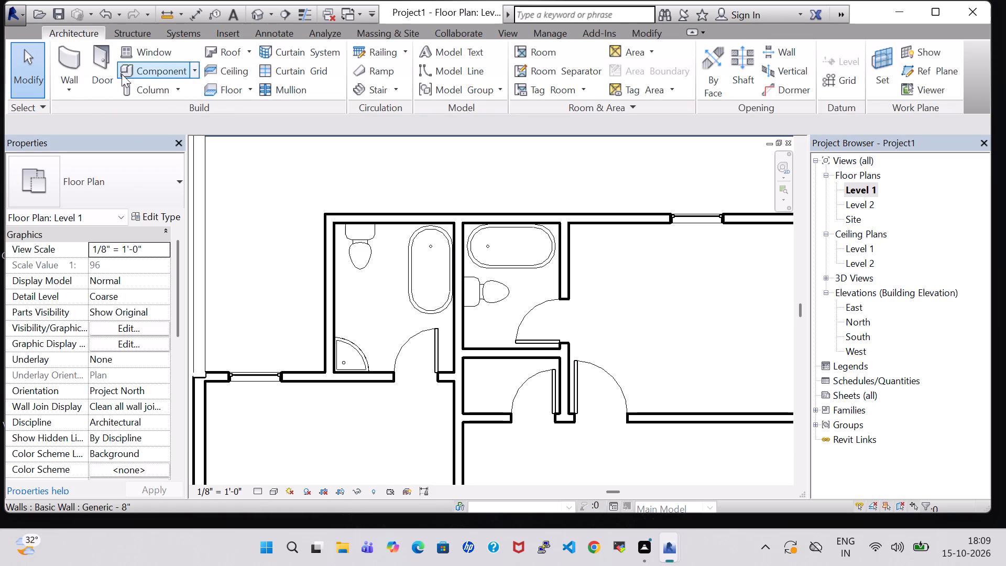
Load the Sink Vanity-Square family from the library's Plumbing, Architectural, Fixtures, Sinks folder for component placement.
left_click(130, 75)
left_click(629, 73)
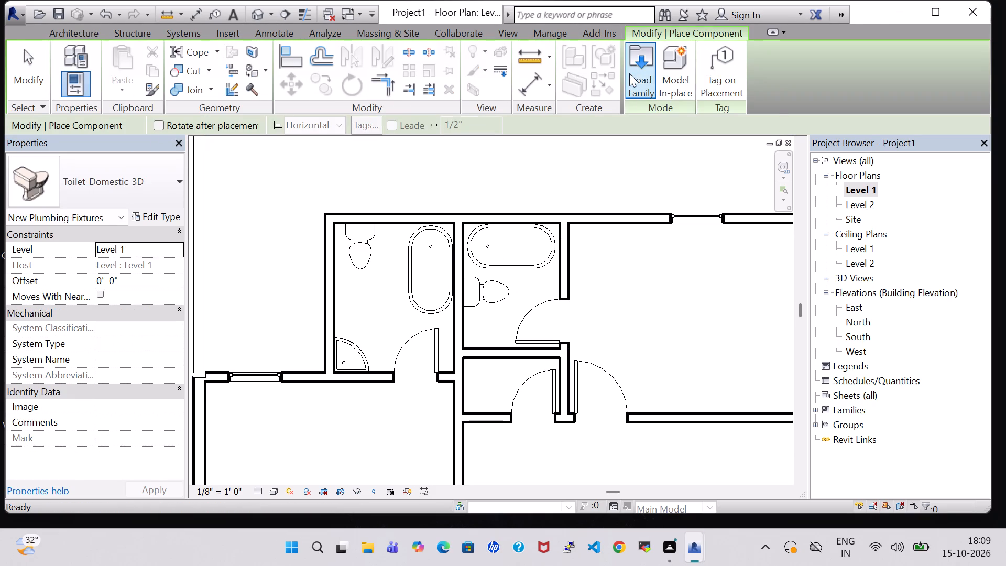
left_click(575, 353)
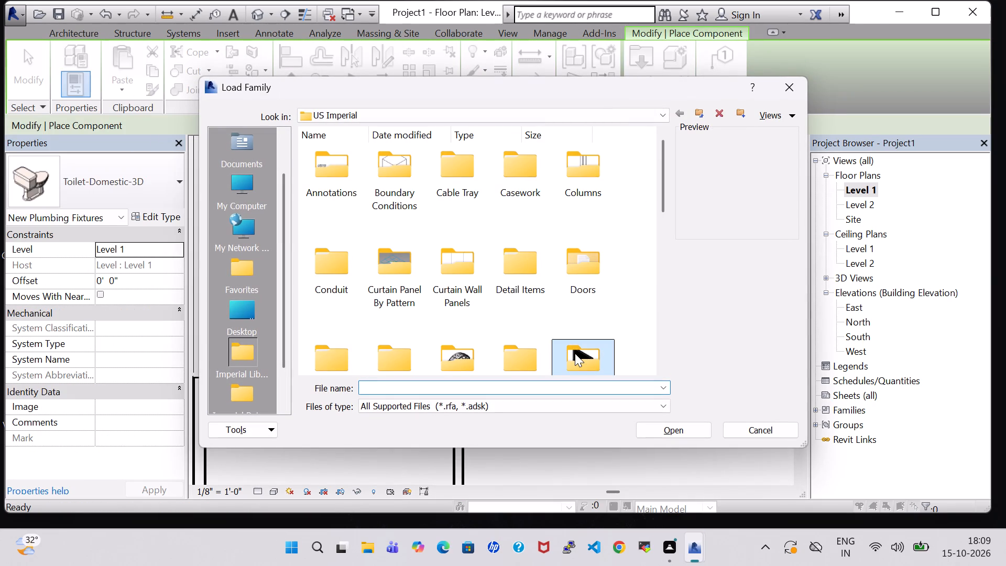
key("p")
double_click(444, 187)
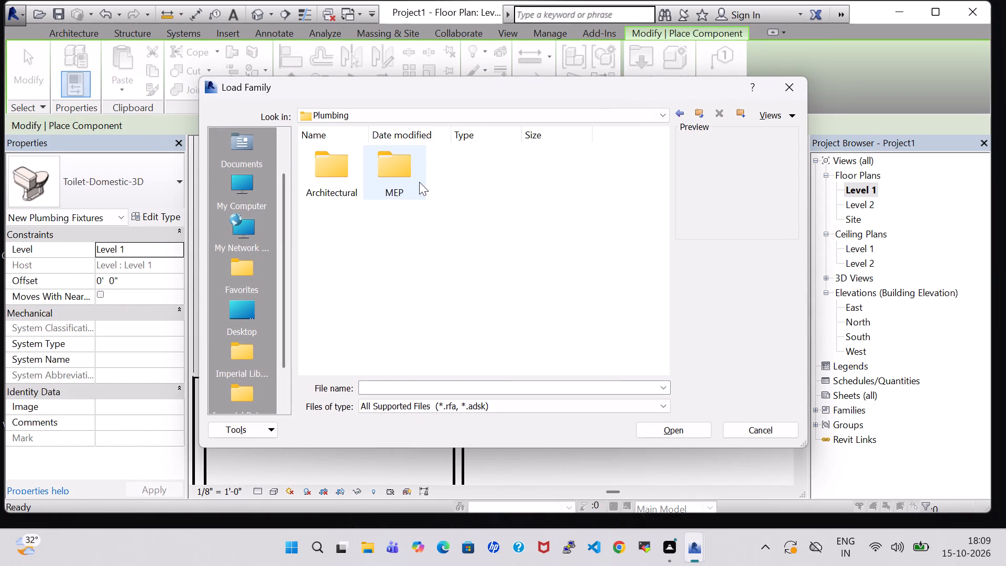
double_click(323, 180)
double_click(373, 177)
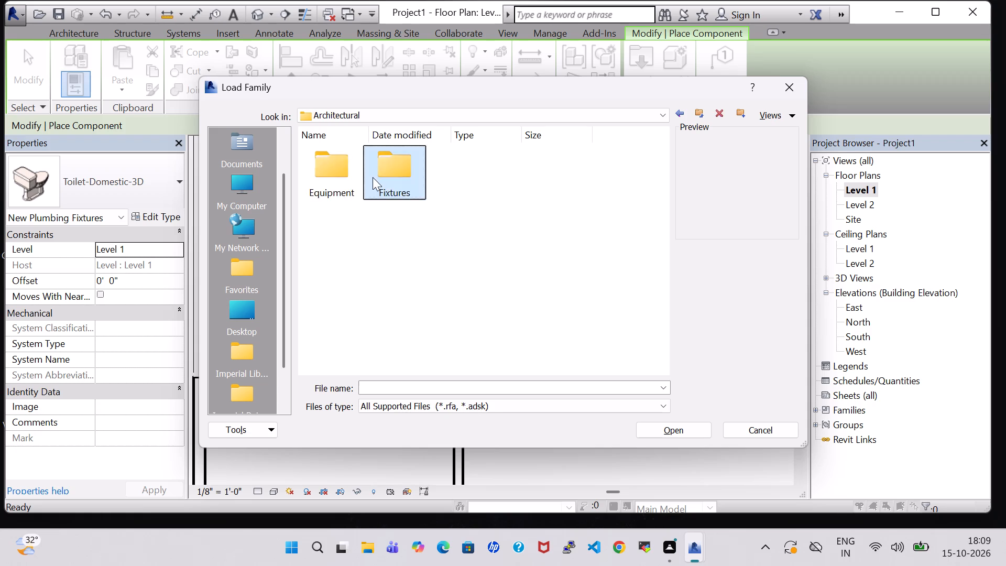
double_click(567, 164)
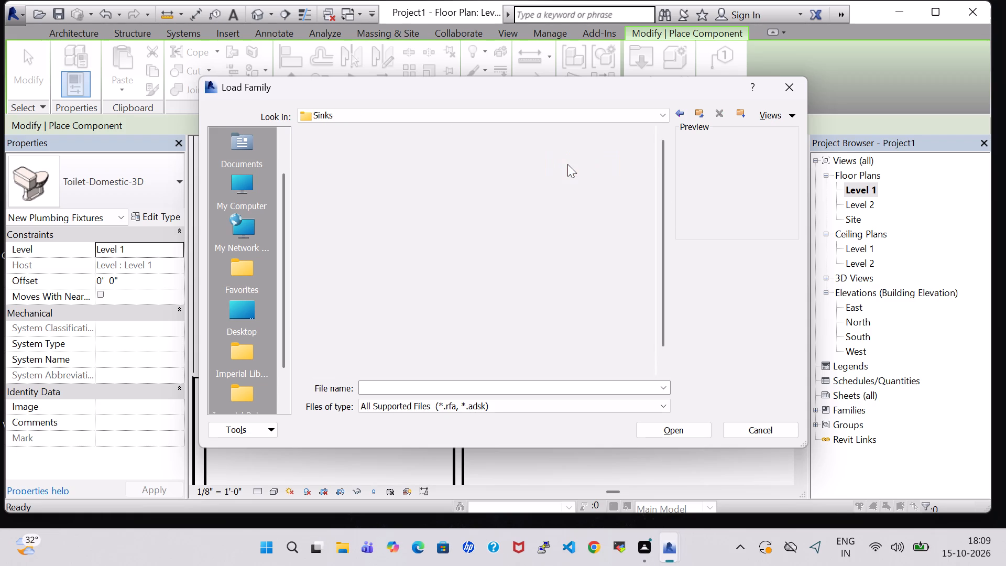
left_click(327, 253)
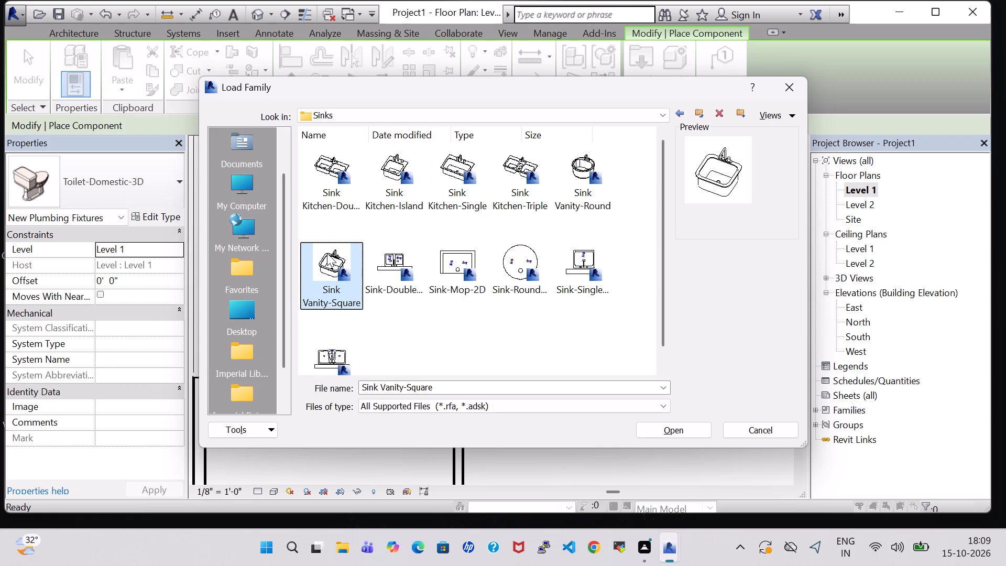
left_click(665, 427)
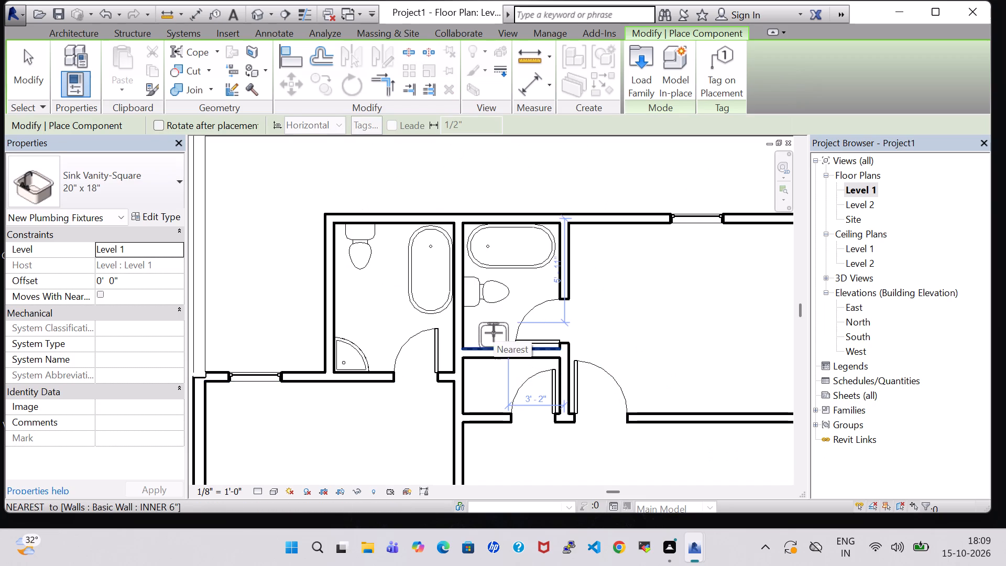
Place the 20" x 18" Sink Vanity-Square facing east against the second bathroom's west wall, just south of the toilet.
key("space")
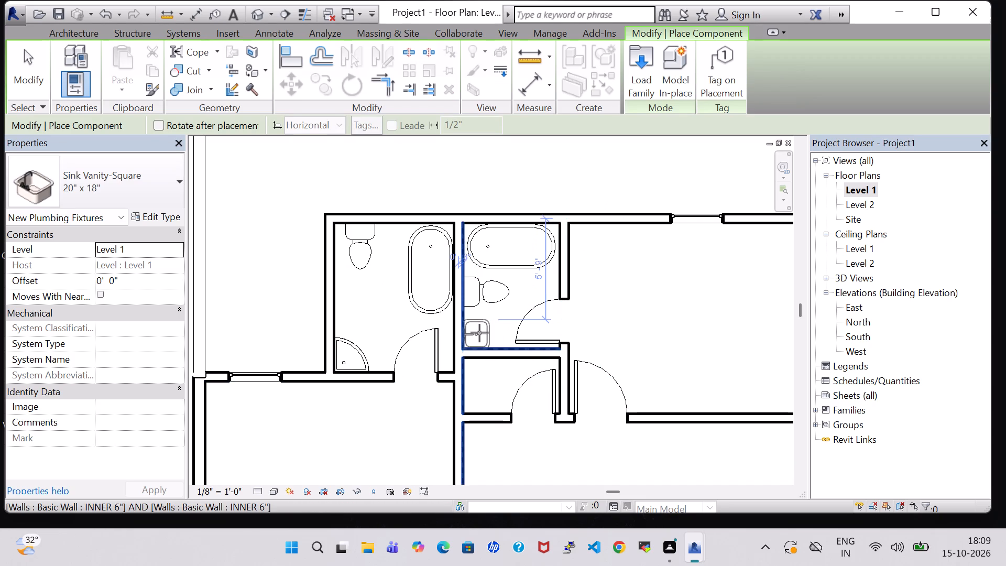
scroll(479, 333, "up", 2)
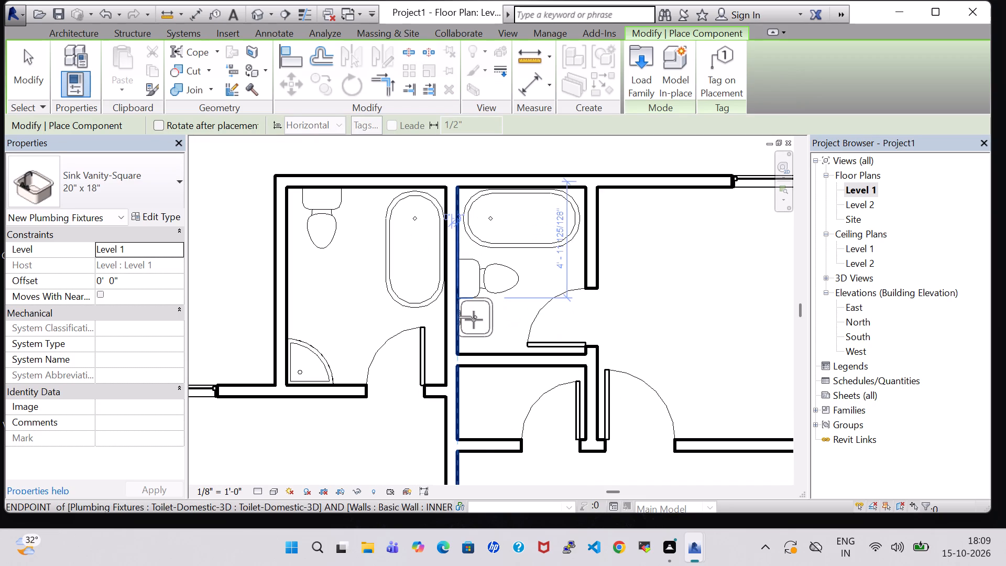
left_click(473, 325)
key("Escape")
key("Escape")
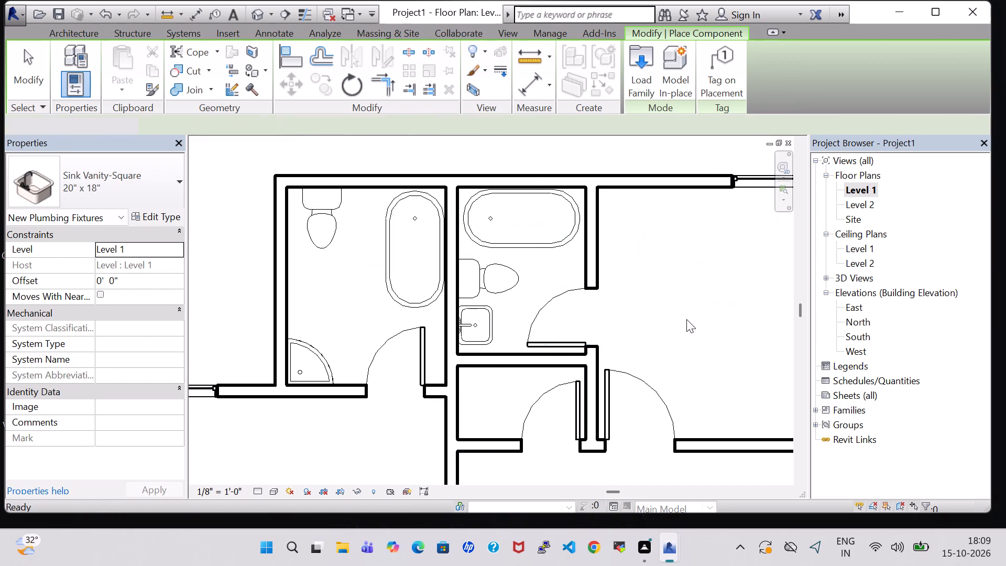
Examine the plumbing fixtures in both north bathrooms from several angles in the 3D view.
left_click(255, 13)
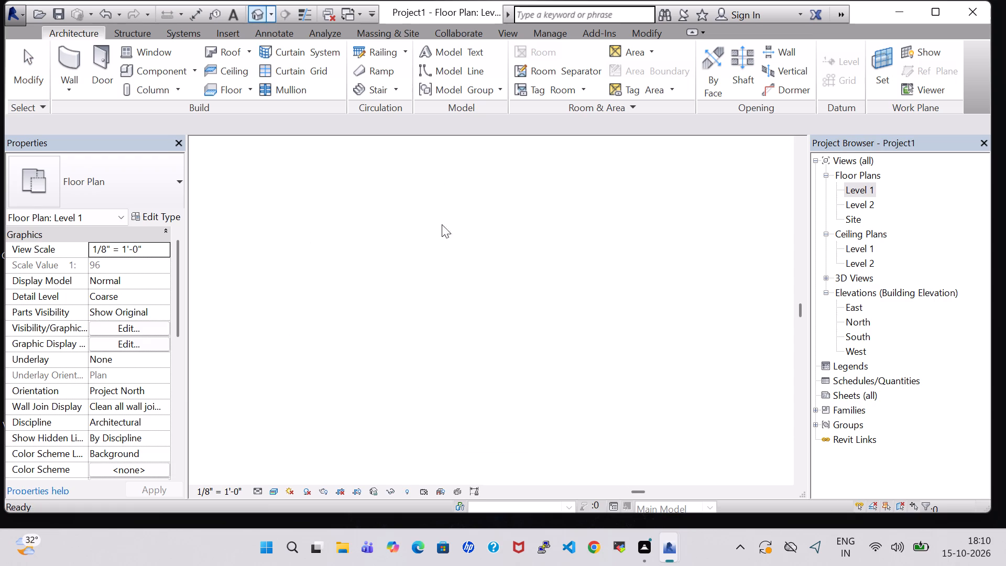
middle_click_drag(619, 266, 606, 331, "shift")
scroll(619, 266, "up", 1, "shift")
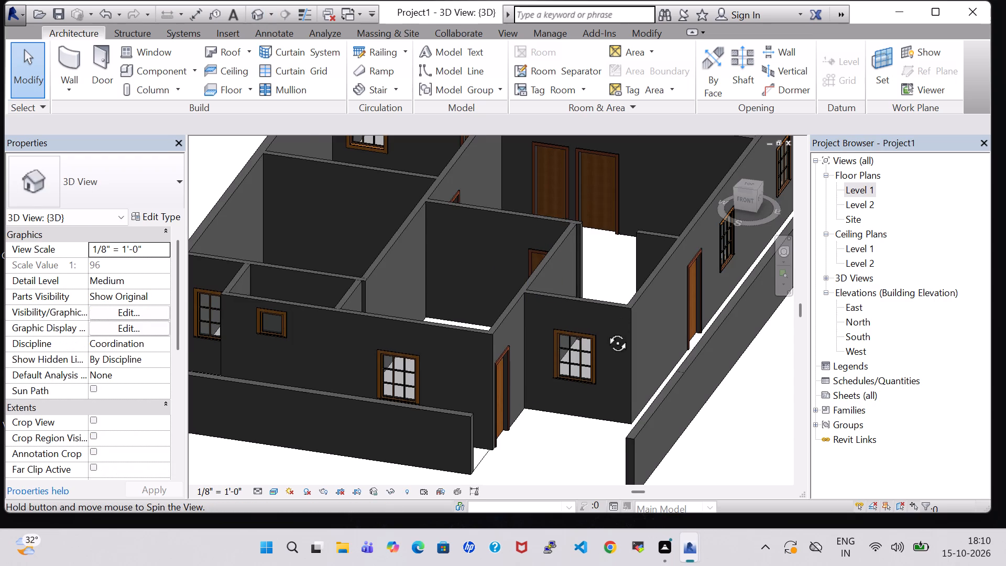
middle_click_drag(606, 331, 605, 368, "shift")
middle_click_drag(610, 240, 427, 562)
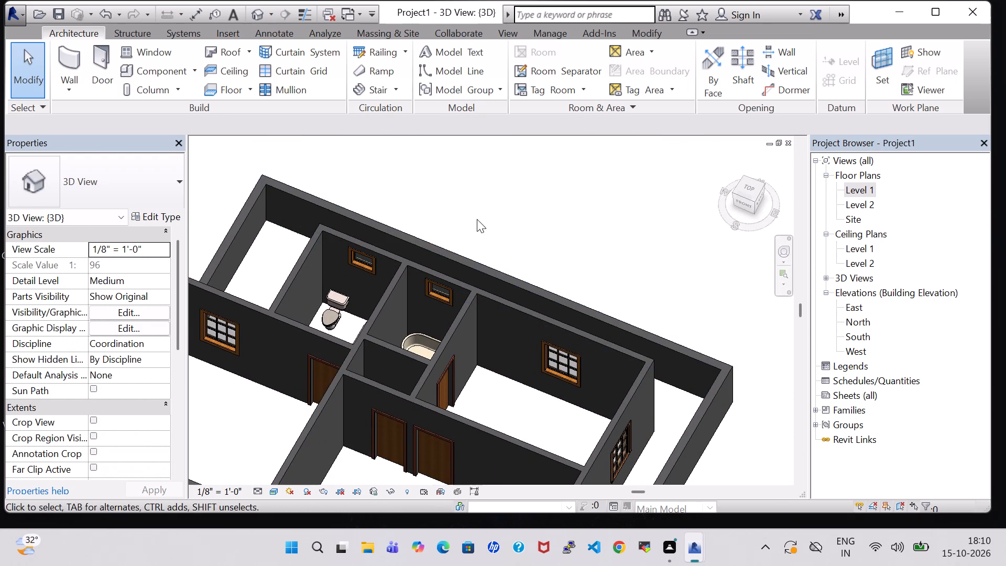
middle_click_drag(445, 223, 395, 315)
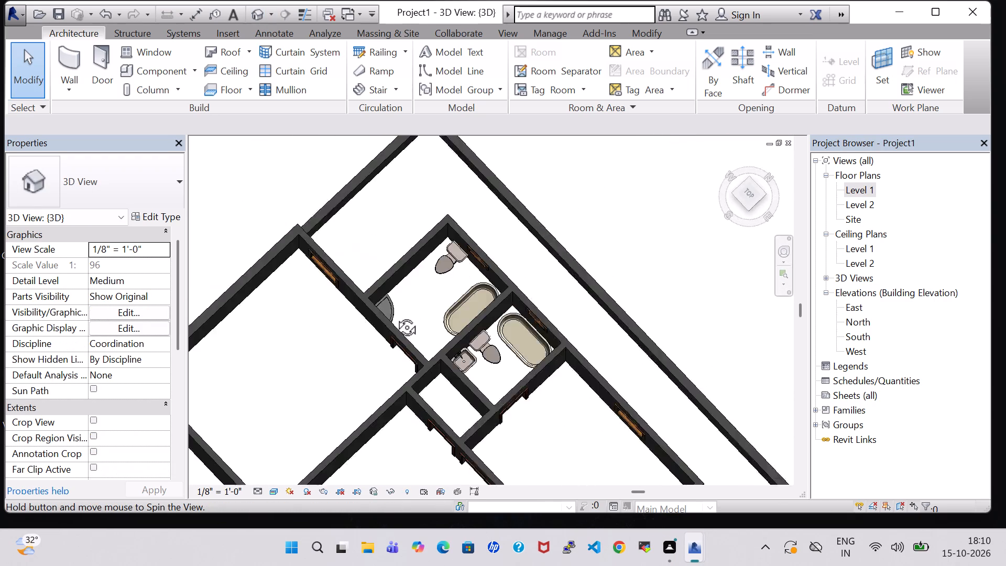
middle_click_drag(395, 315, 375, 315)
middle_click_drag(484, 343, 407, 279)
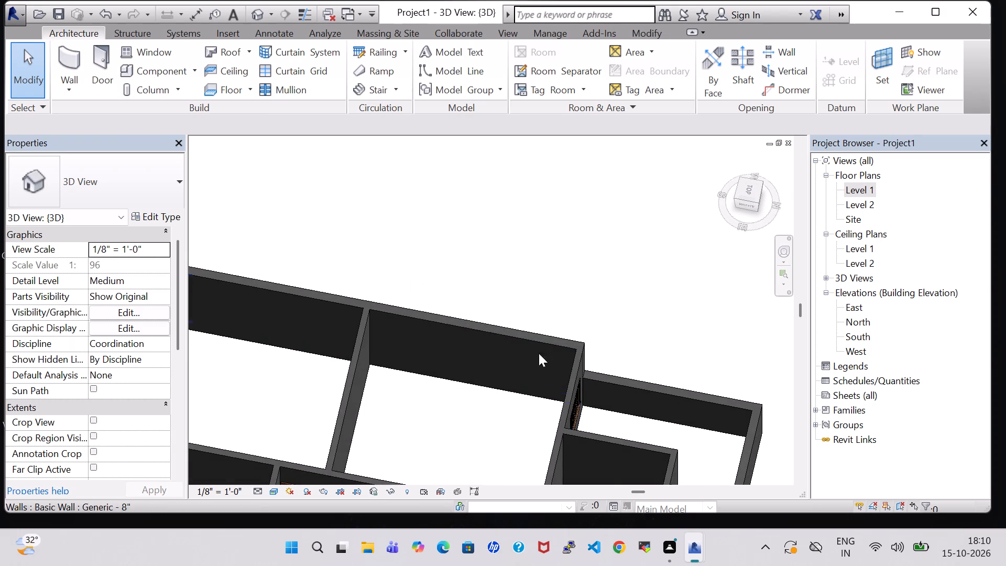
middle_click_drag(608, 421, 545, 181)
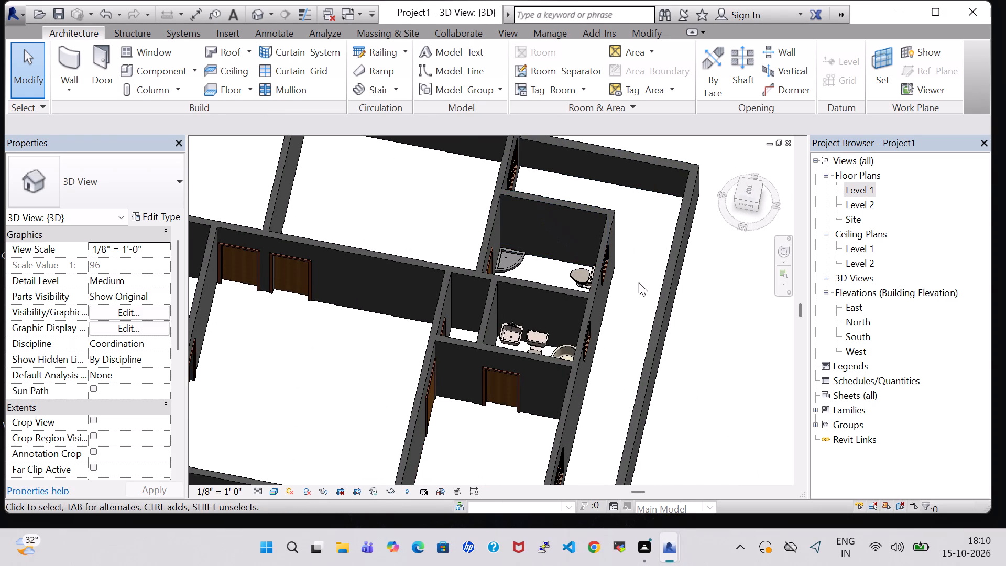
scroll(638, 285, "up", 6)
middle_click_drag(435, 262, 414, 183, "shift")
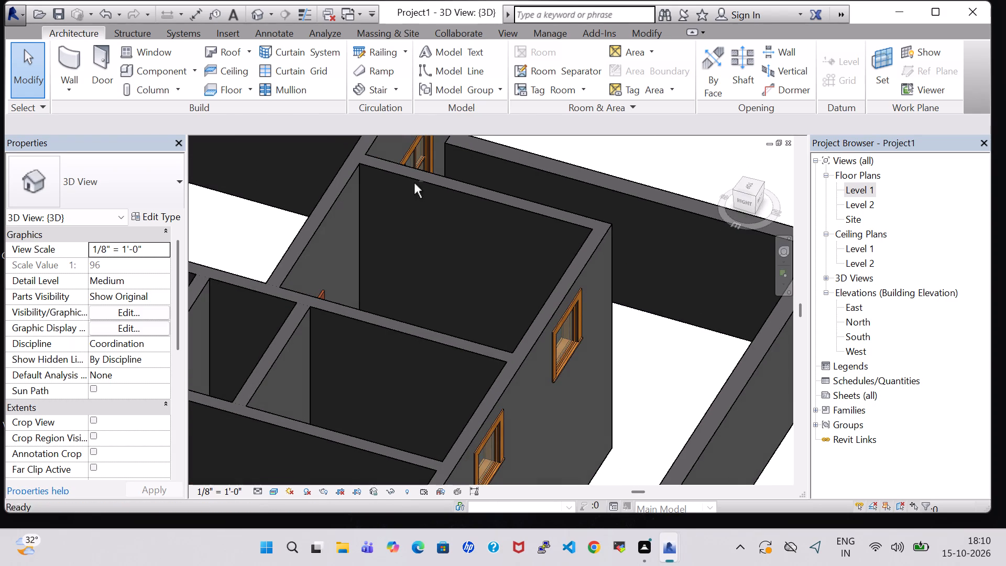
Delete the partition wall between the two north bathrooms in the 3D view.
left_click(410, 338)
key("Delete")
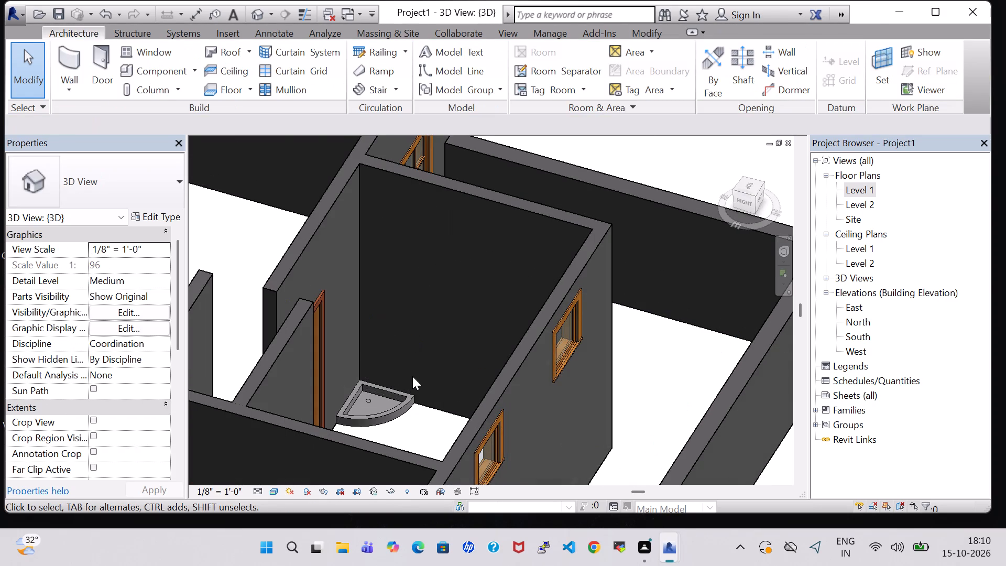
Undo the deletion of the partition wall between the two north bathrooms.
middle_click_drag(418, 426, 427, 441)
left_click(381, 372)
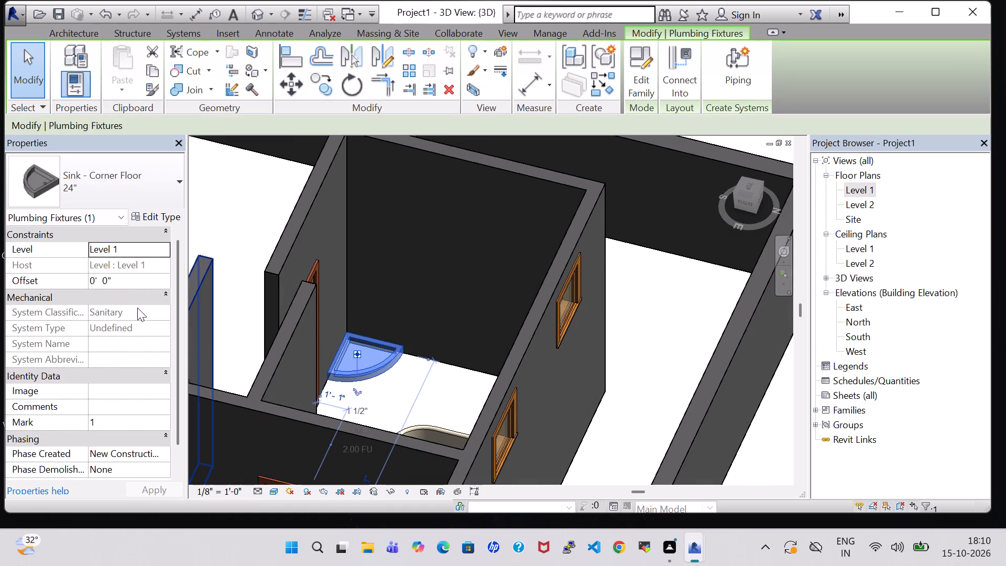
left_click(96, 282)
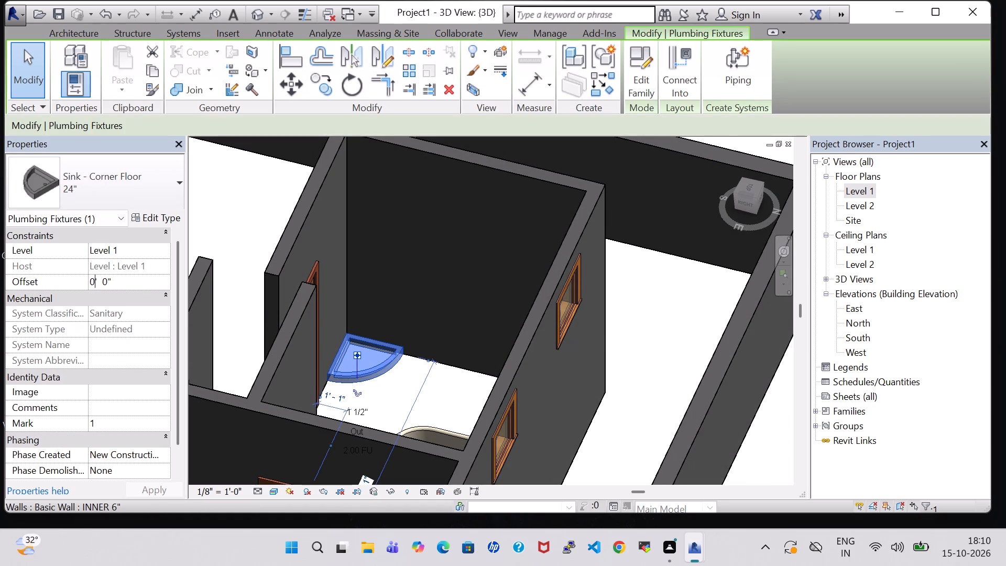
key("ctrl+z")
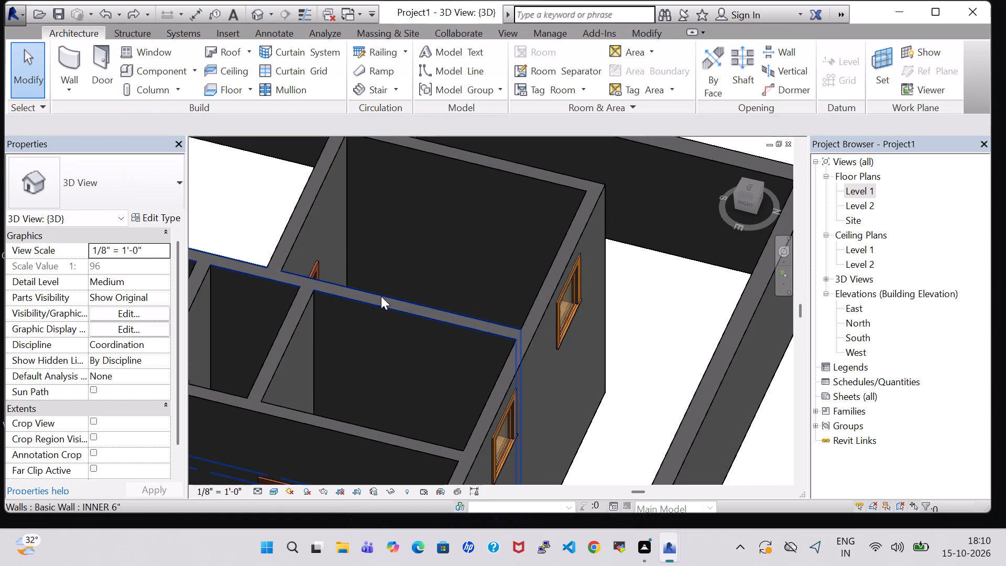
Set the offset of the 24" Sink - Corner Floor in the first north bathroom to 2' 0".
middle_click_drag(422, 245, 425, 308, "shift")
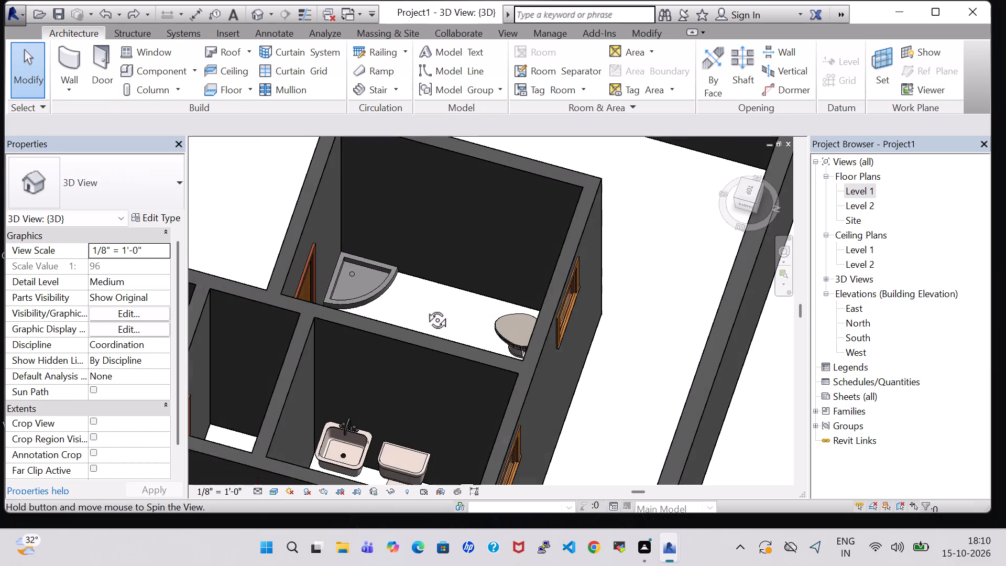
middle_click_drag(425, 308, 425, 312, "shift")
left_click(384, 276)
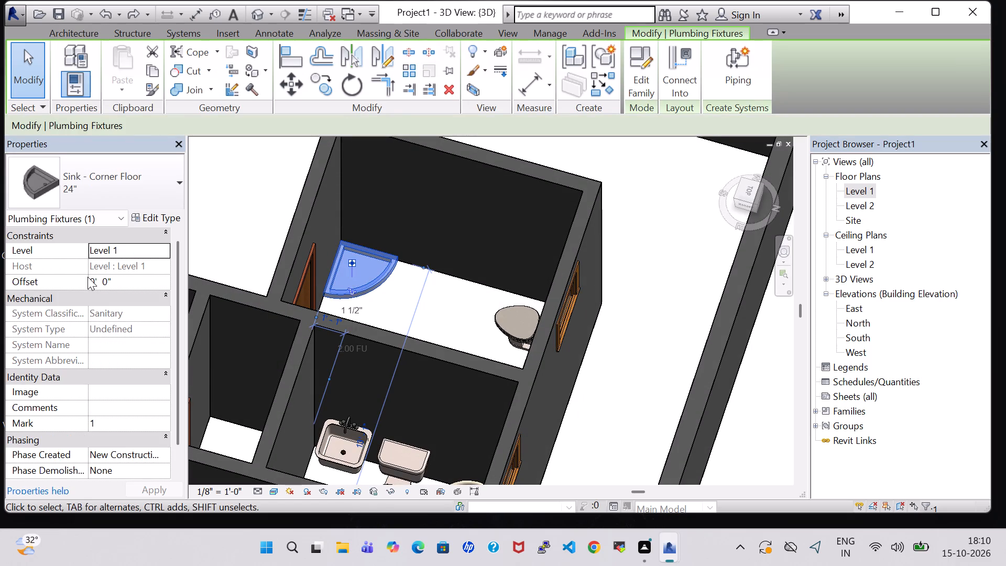
left_click(94, 282)
left_click(94, 282)
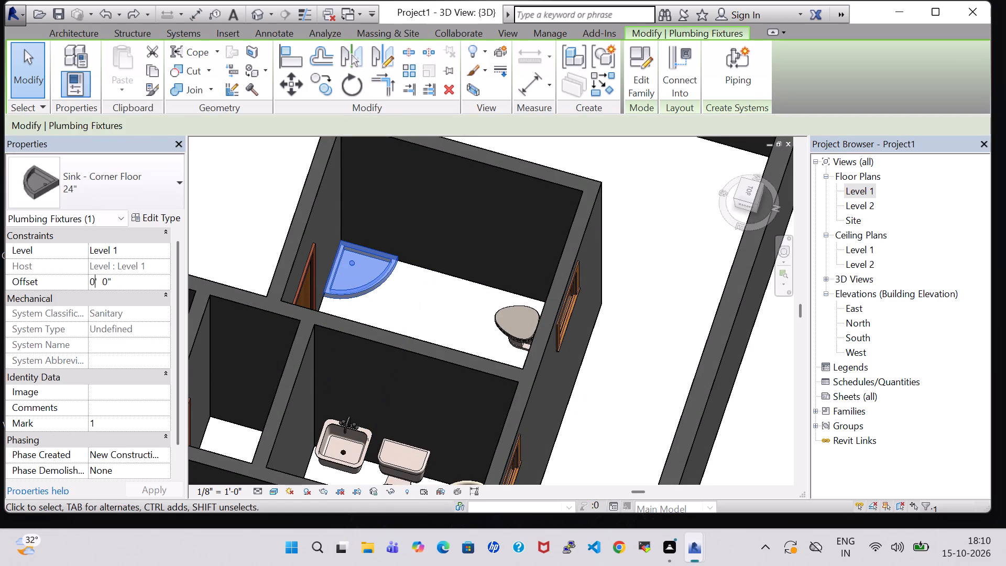
key("BackSpace")
key("2")
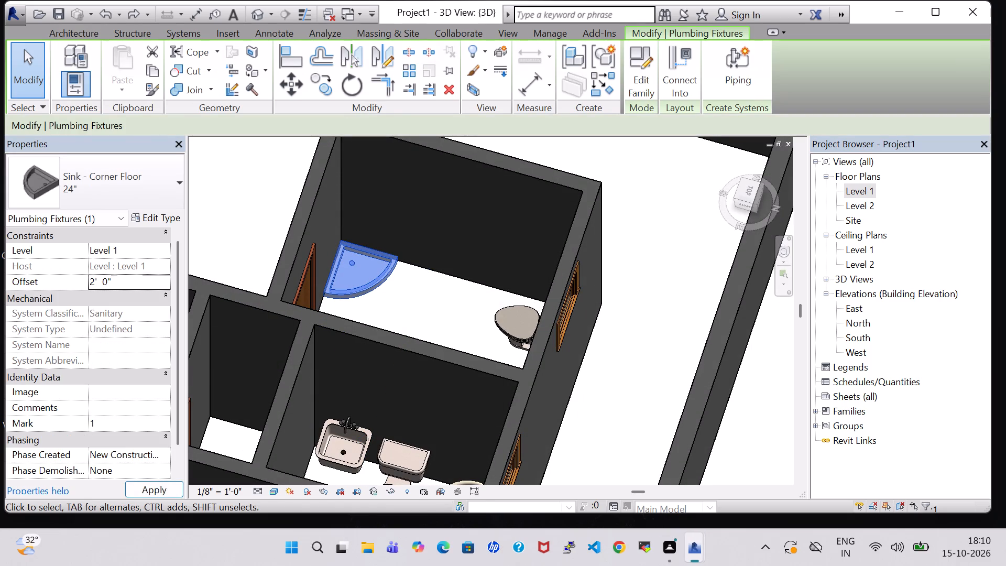
left_click(152, 487)
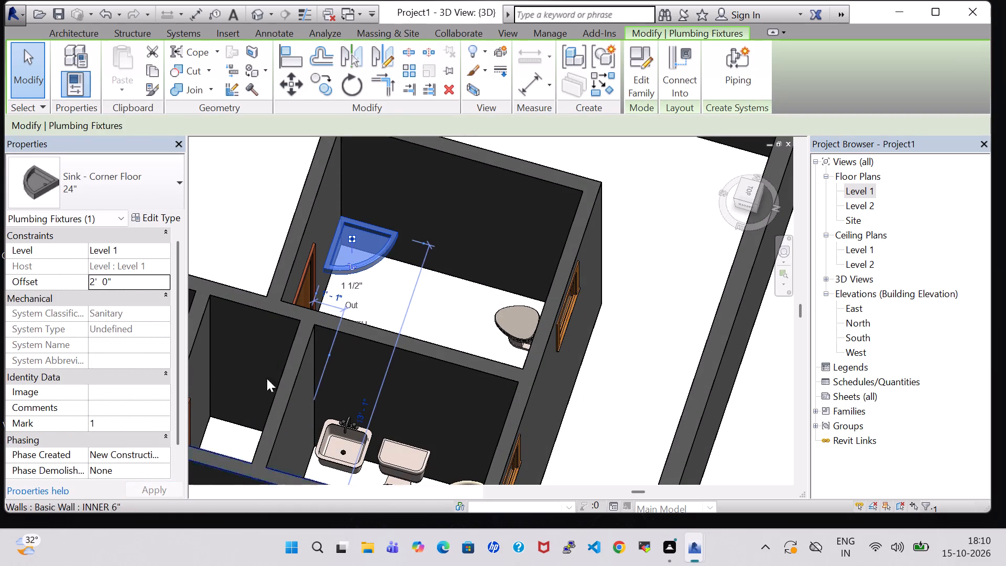
left_click(442, 323)
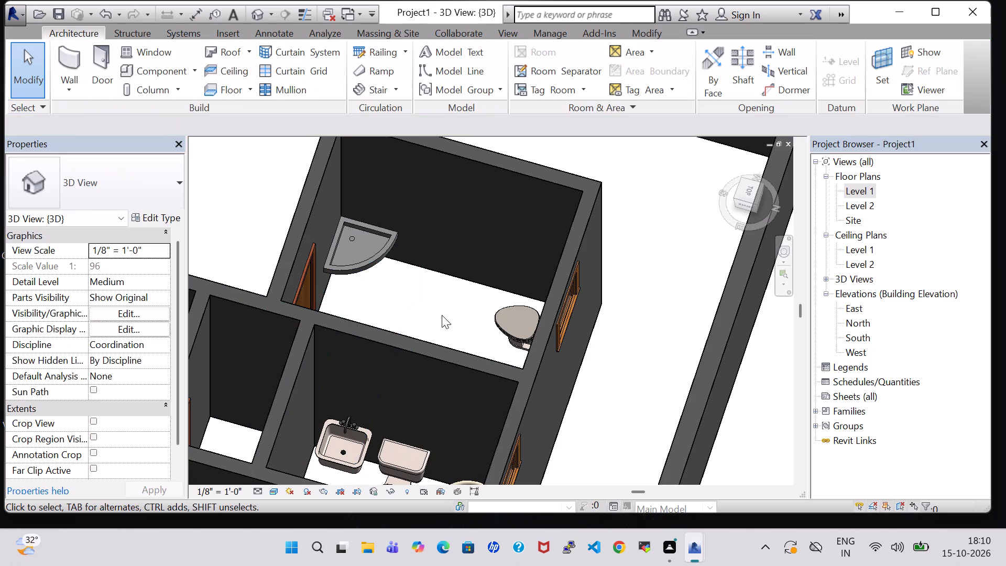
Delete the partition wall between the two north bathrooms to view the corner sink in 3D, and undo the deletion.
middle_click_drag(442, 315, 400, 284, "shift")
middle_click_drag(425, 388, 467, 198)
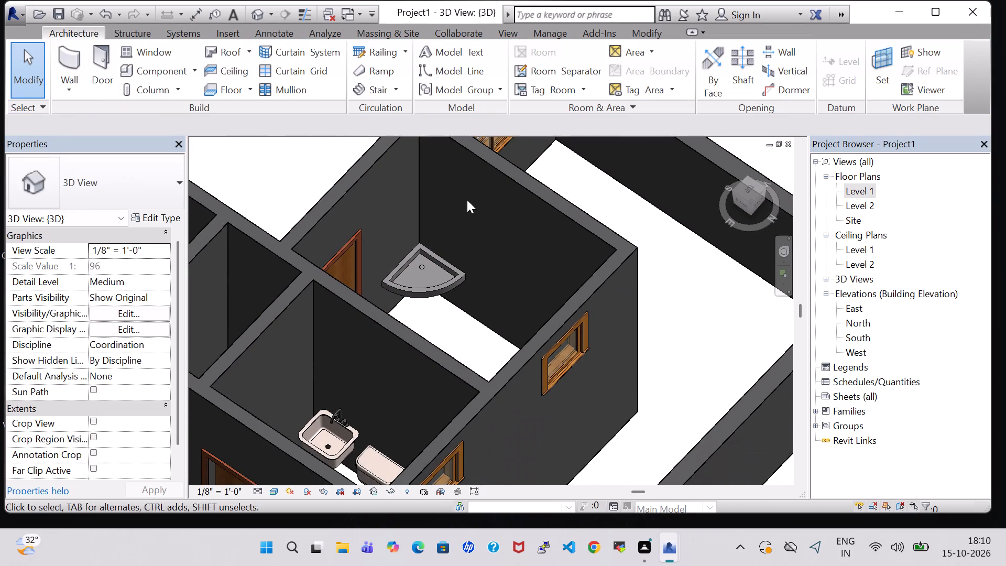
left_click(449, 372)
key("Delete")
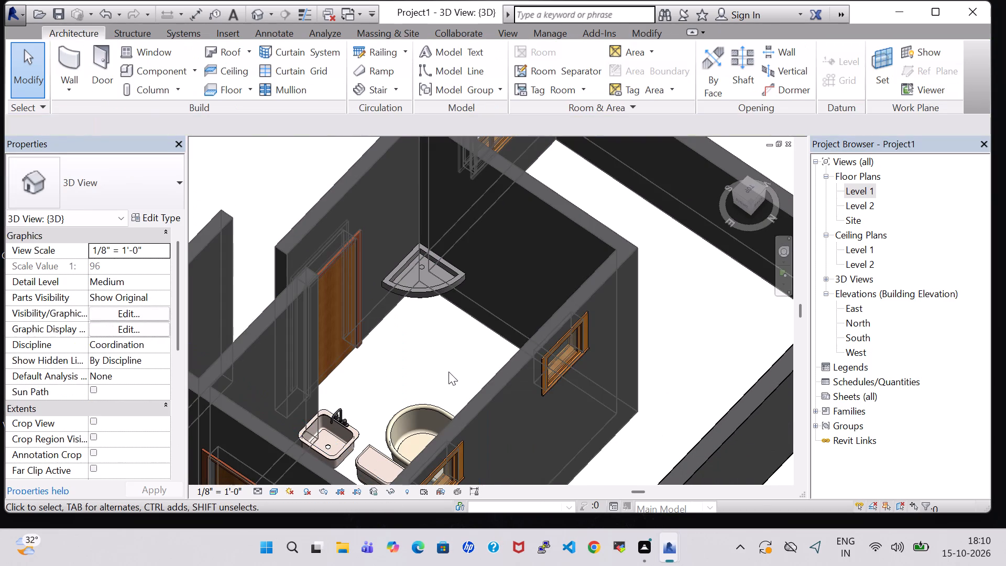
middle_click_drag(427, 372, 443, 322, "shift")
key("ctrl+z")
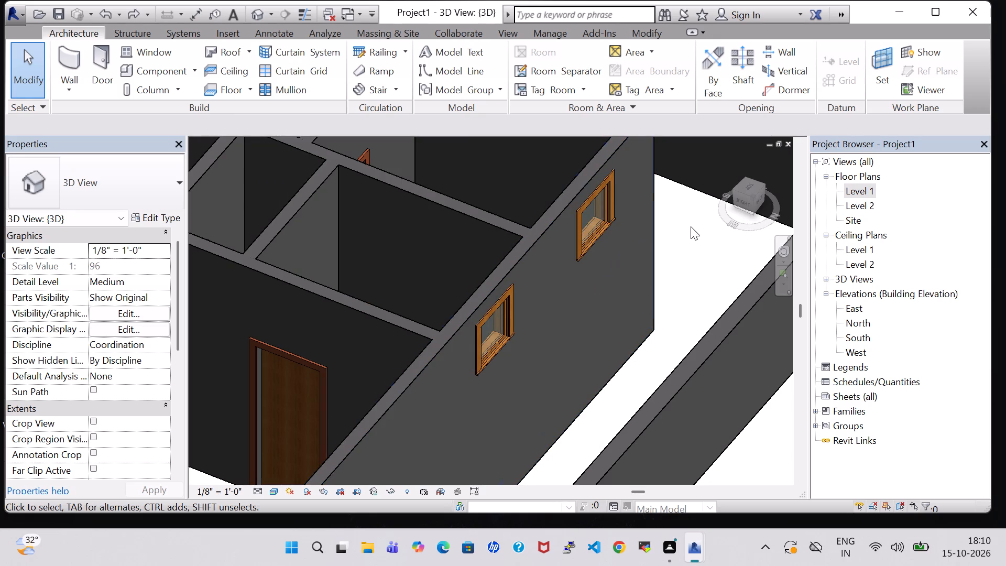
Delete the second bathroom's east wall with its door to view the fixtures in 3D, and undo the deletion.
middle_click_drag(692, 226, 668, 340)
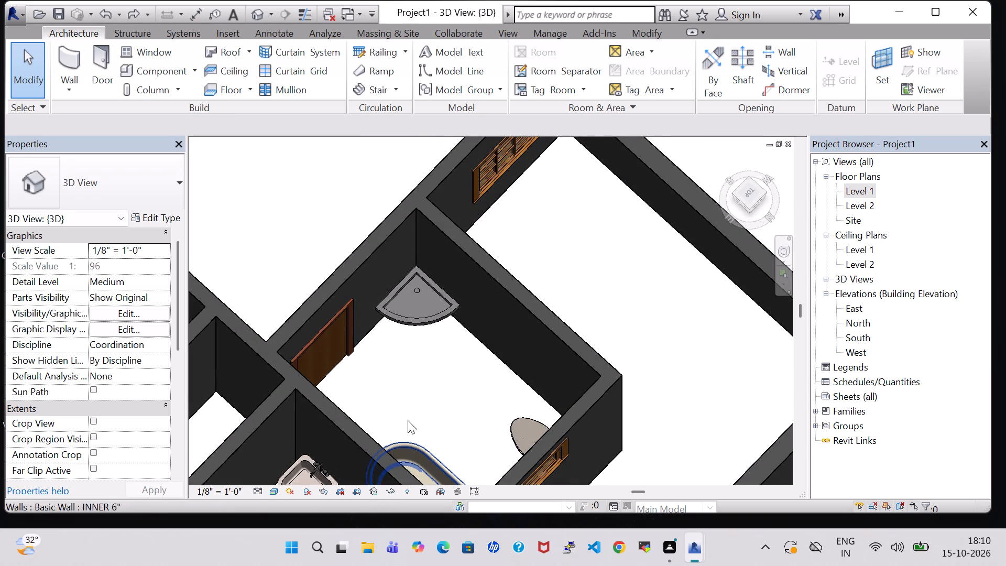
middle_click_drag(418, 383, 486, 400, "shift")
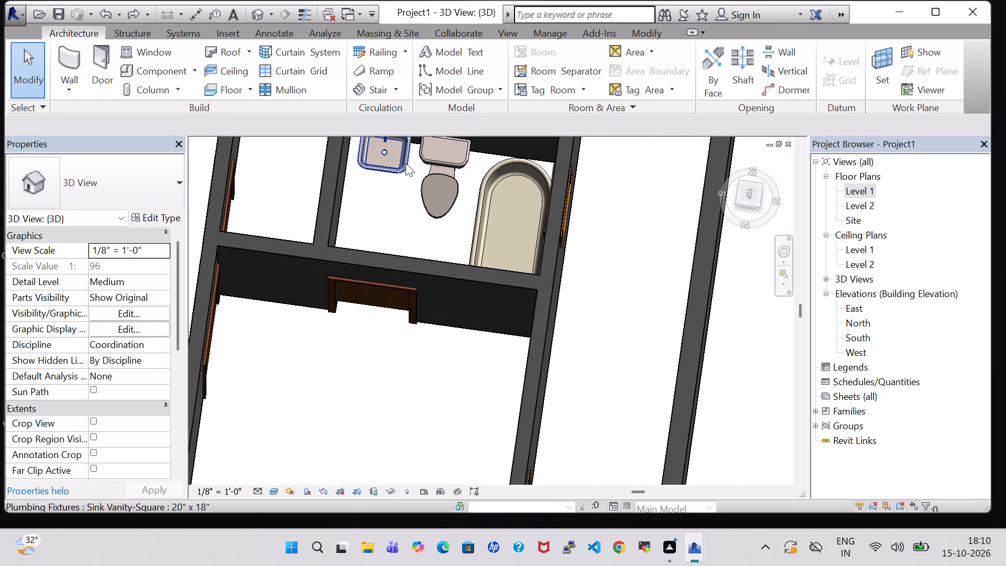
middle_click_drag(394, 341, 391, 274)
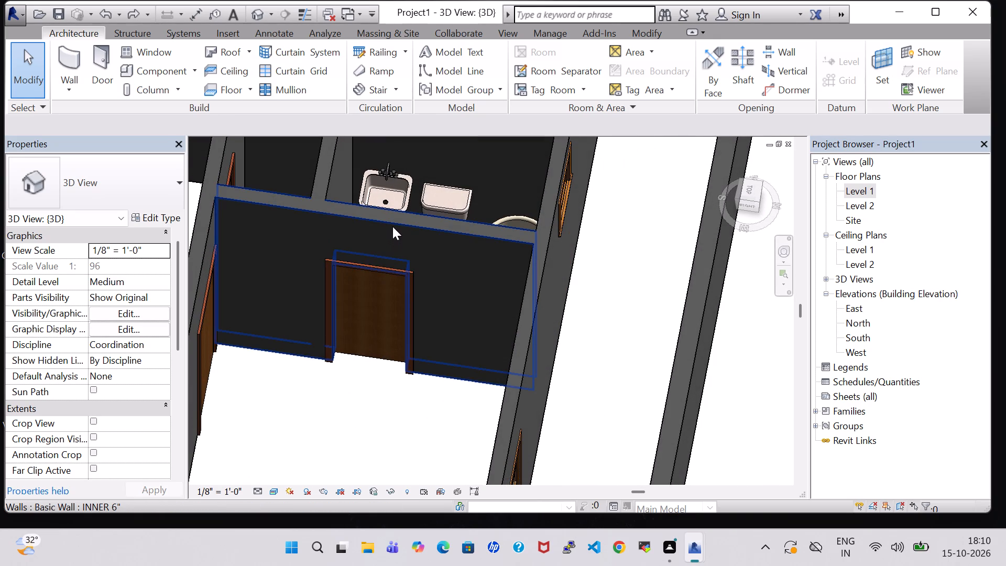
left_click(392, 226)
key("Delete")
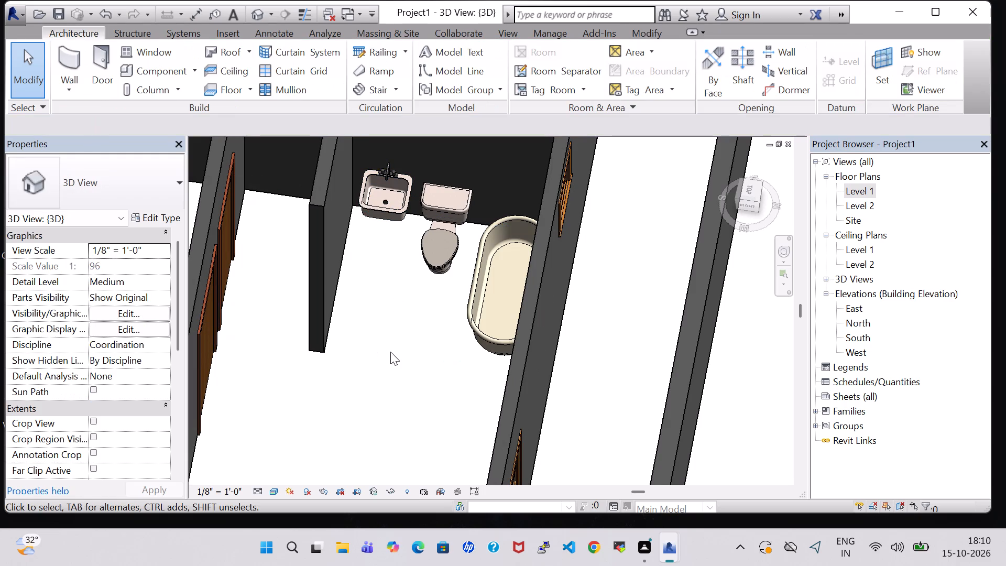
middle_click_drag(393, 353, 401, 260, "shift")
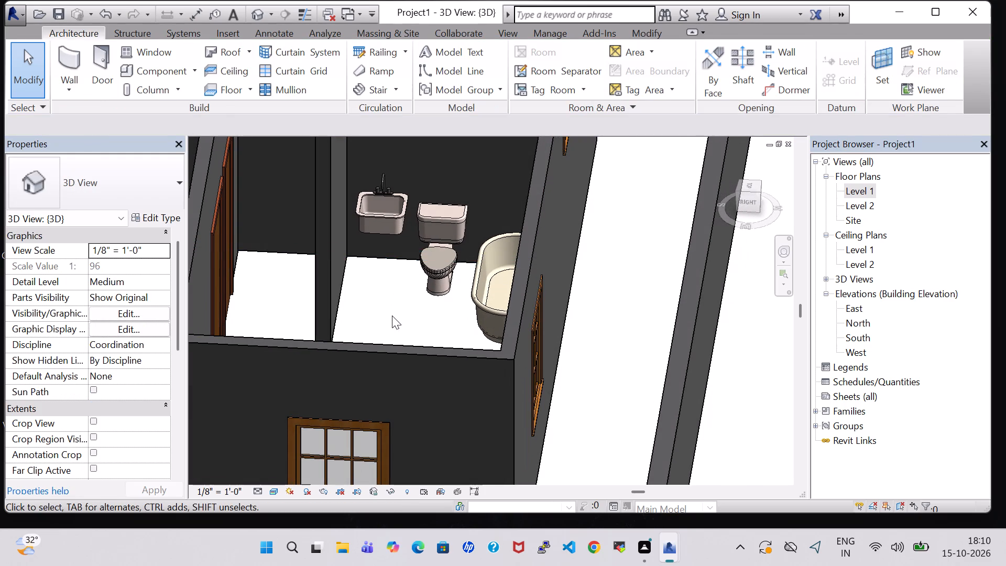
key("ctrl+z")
In the Level 1 floor plan, load the Bed-Box family from the library's Furniture, Beds folder for component placement.
scroll(392, 315, "down", 4)
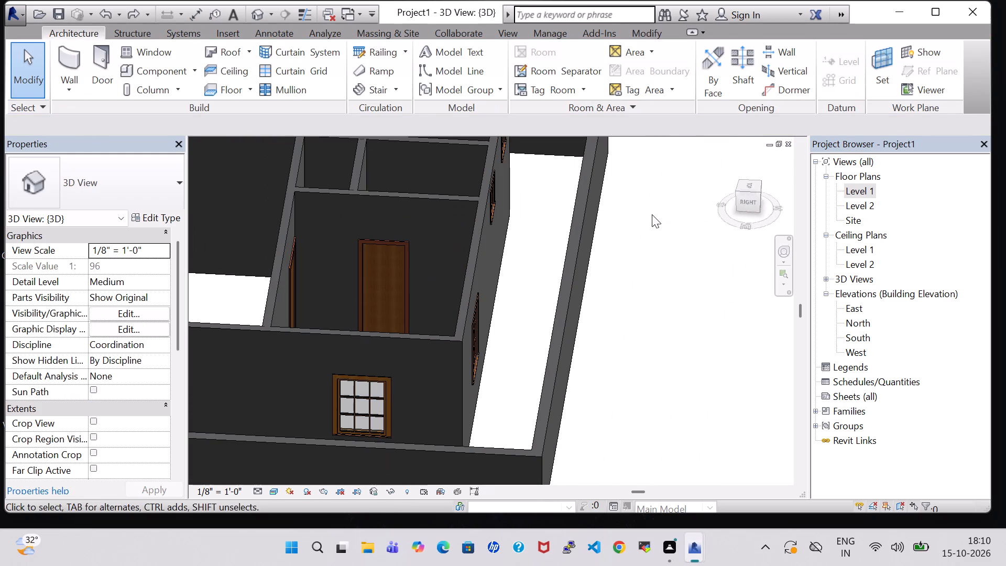
double_click(861, 194)
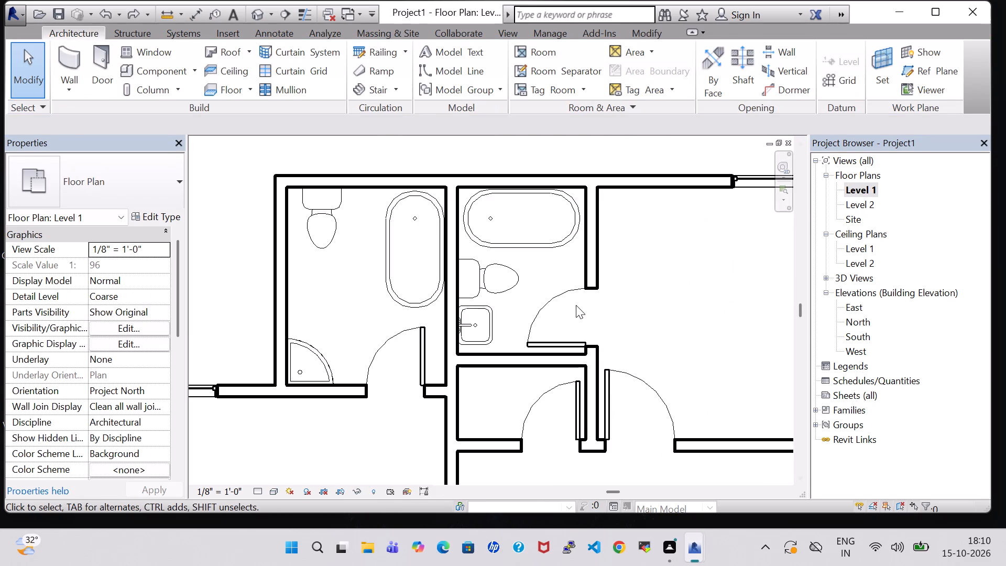
scroll(576, 305, "down", 3)
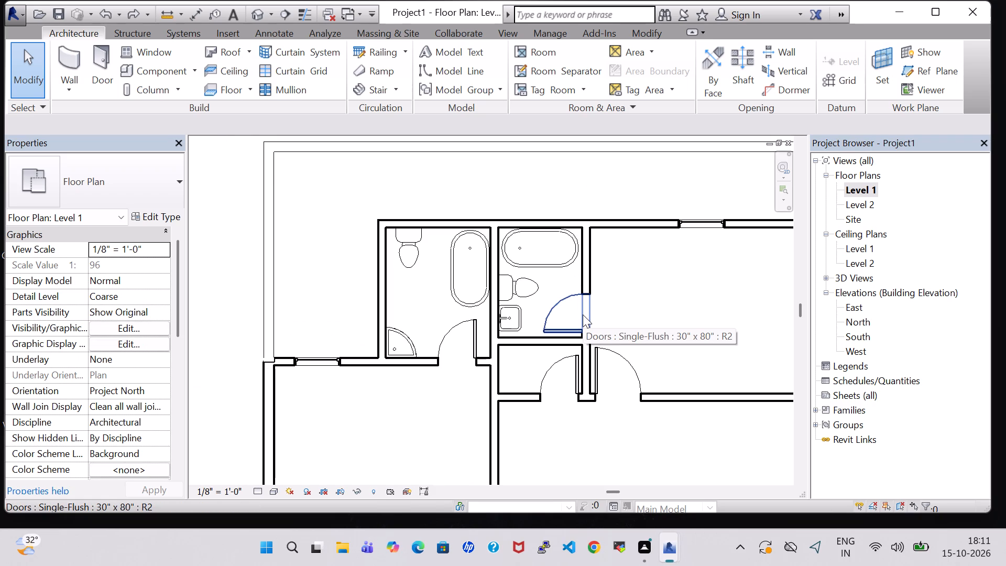
middle_click_drag(692, 315, 575, 314)
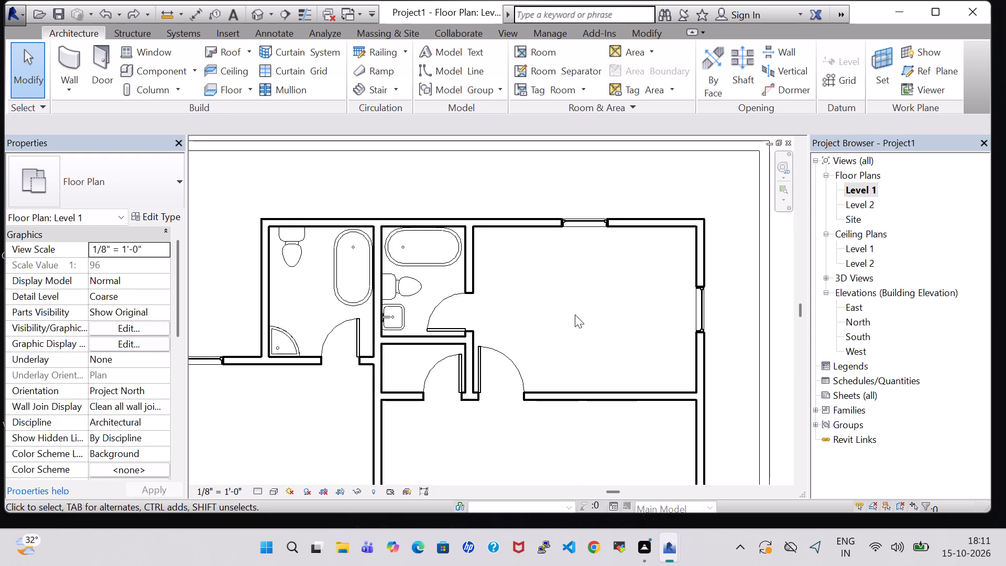
scroll(575, 314, "down", 2)
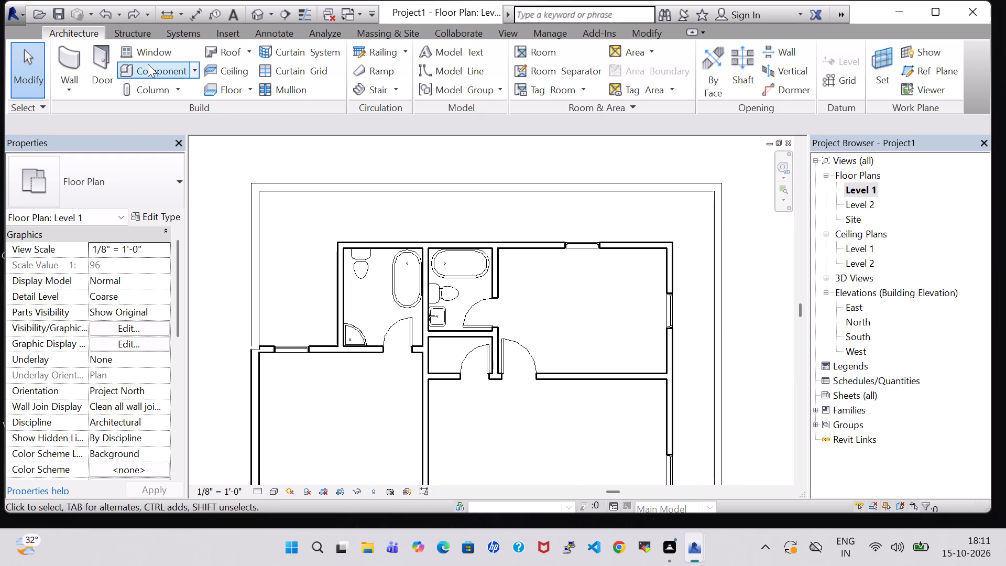
left_click(148, 64)
left_click(643, 75)
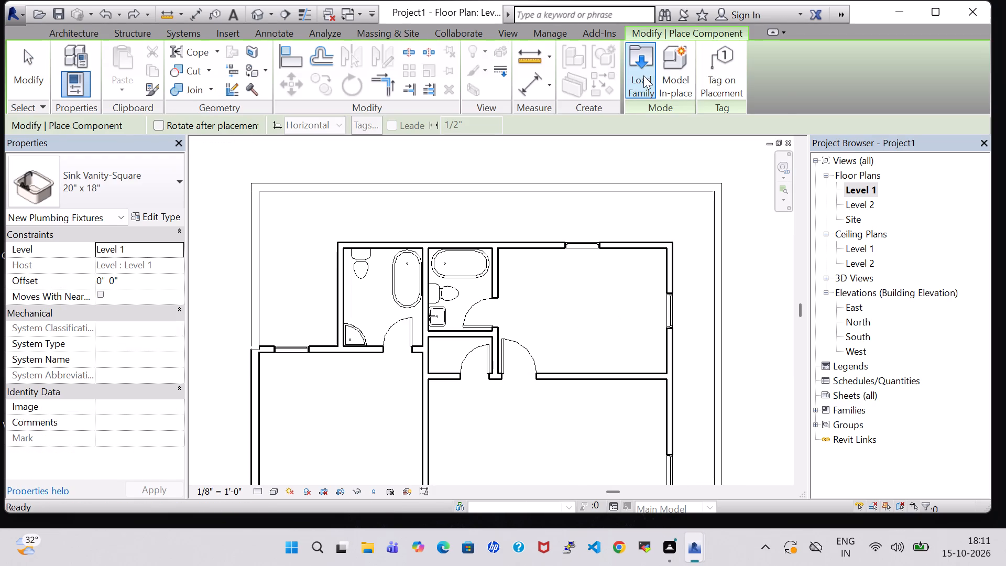
double_click(604, 365)
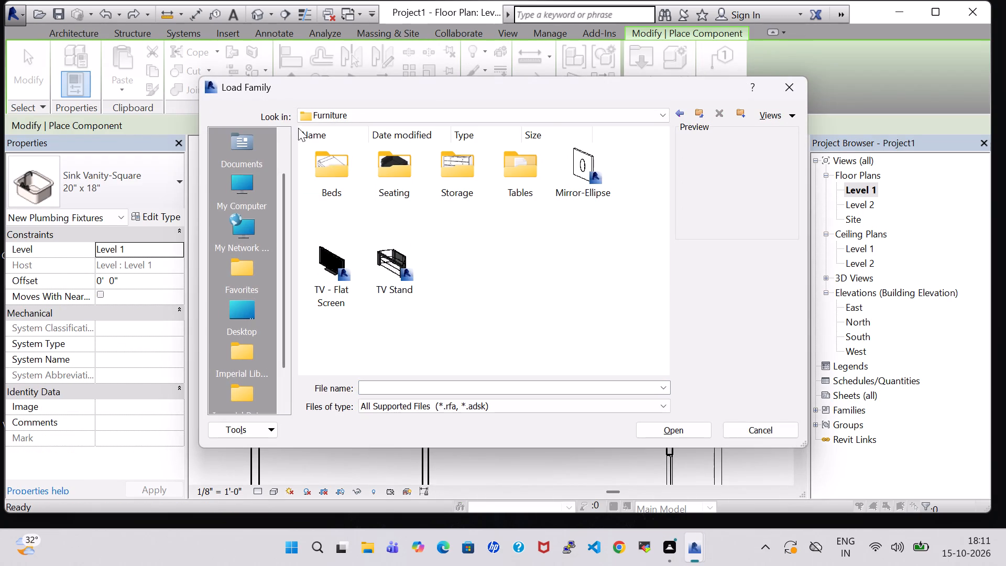
double_click(336, 195)
left_click(330, 161)
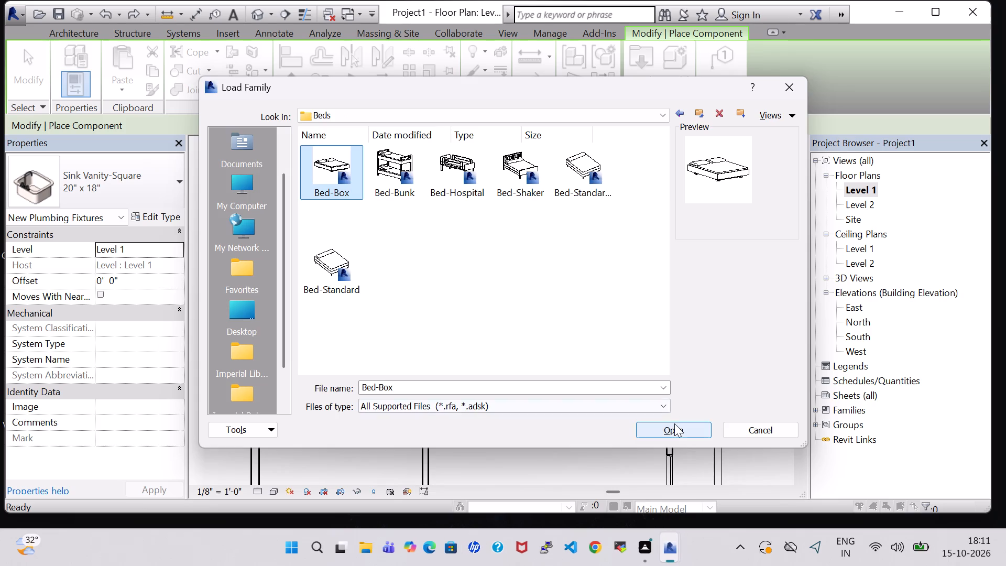
left_click(674, 423)
Place the Double 53" x 74" Bed-Box in the northeast bedroom, pillows toward the east window, about 3' 5" from the south wall.
key("space")
key("space")
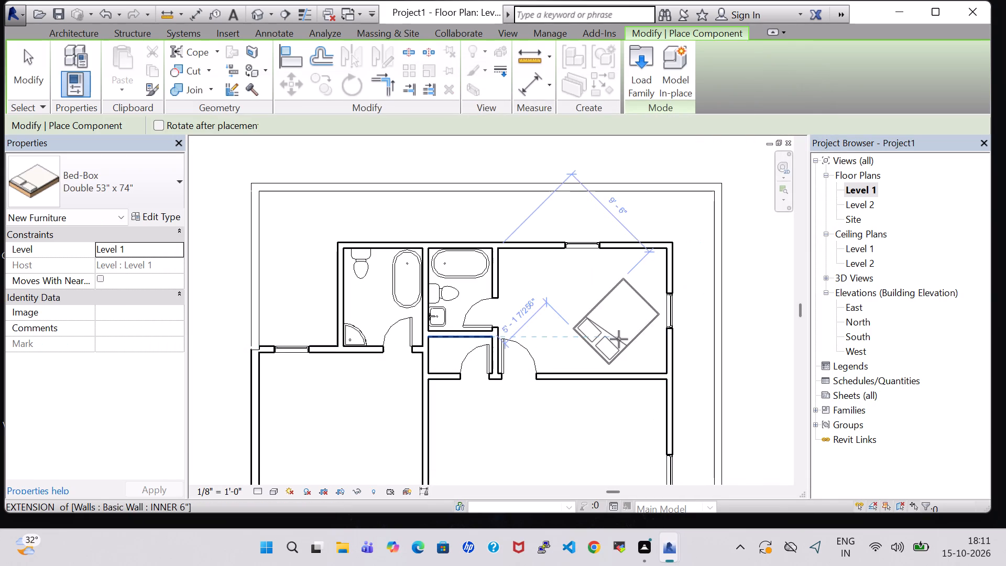
key("space")
key("space")
key("space")
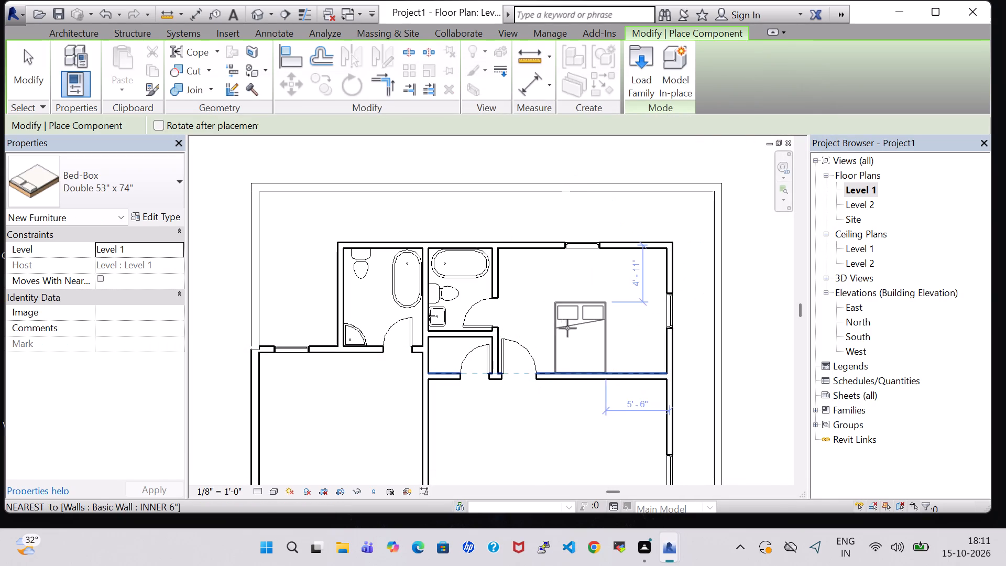
key("space")
key("space")
key("space")
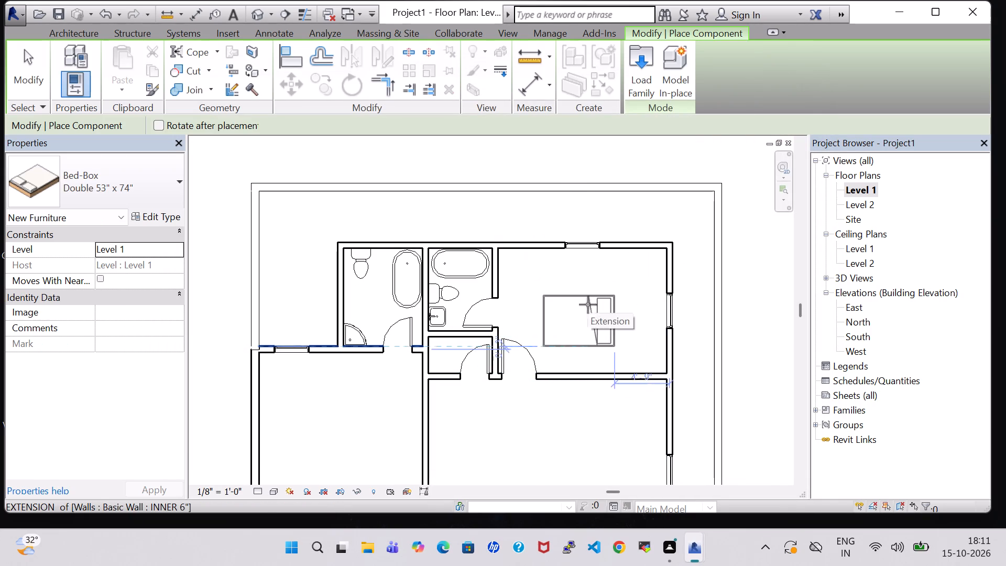
scroll(624, 295, "up", 2)
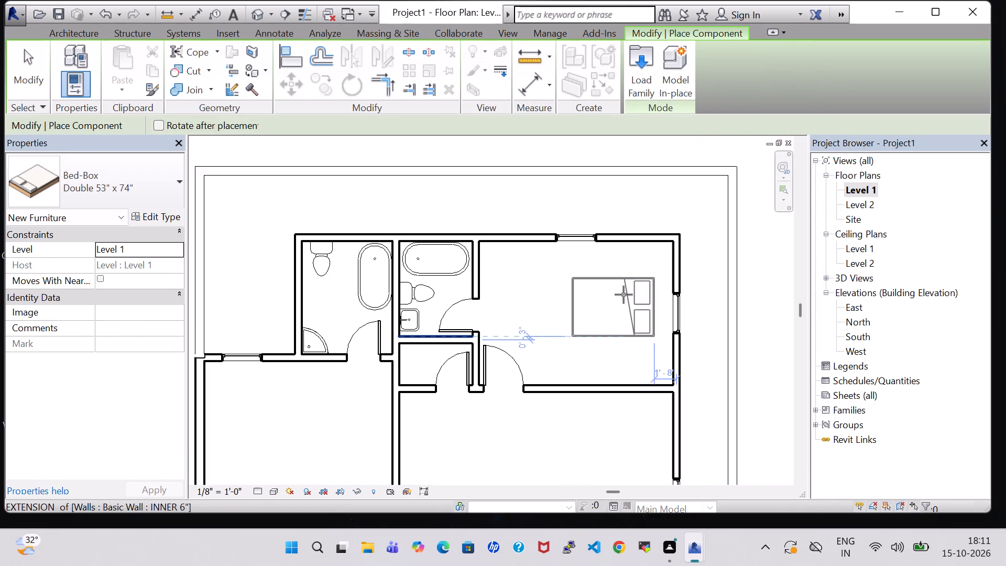
scroll(637, 303, "up", 4)
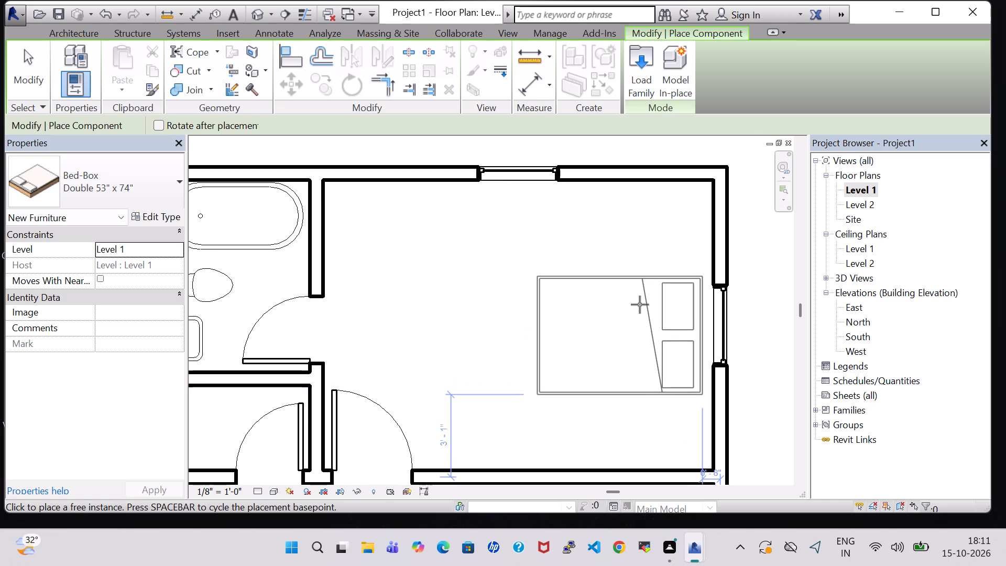
left_click(644, 301)
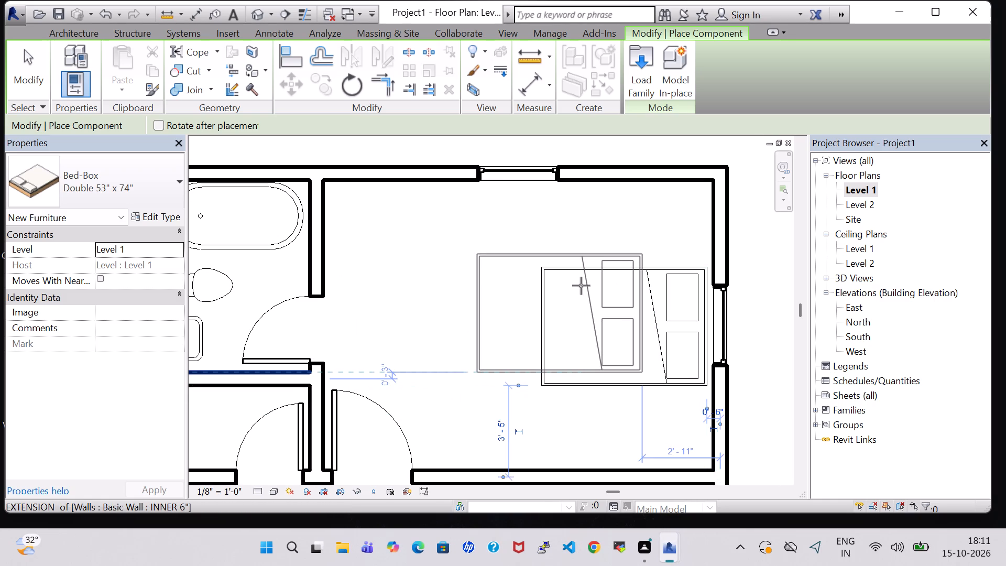
key("Escape")
key("Escape")
Load the Table-End family from the library's Furniture, Tables folder for component placement.
scroll(581, 286, "down", 1)
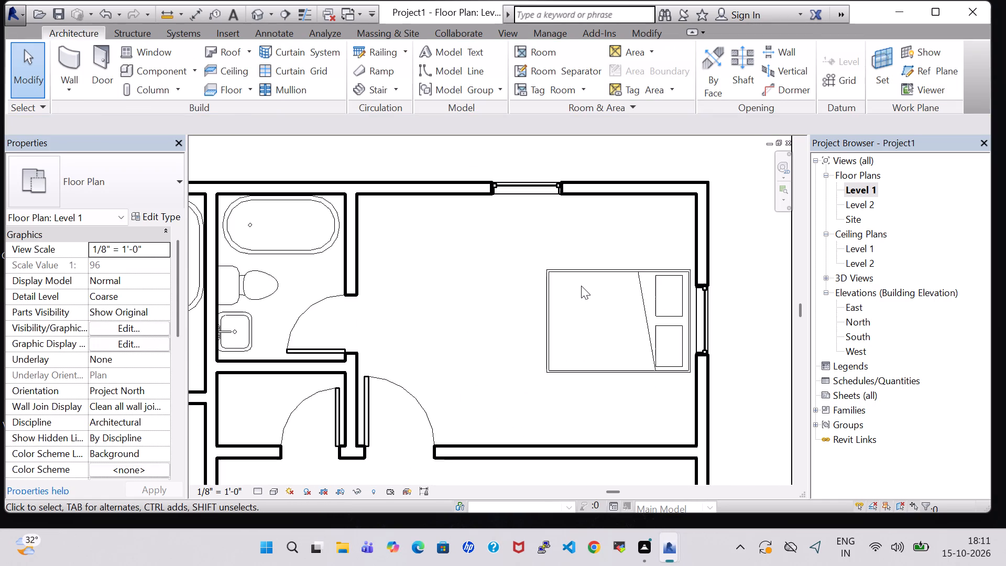
scroll(581, 286, "down", 1)
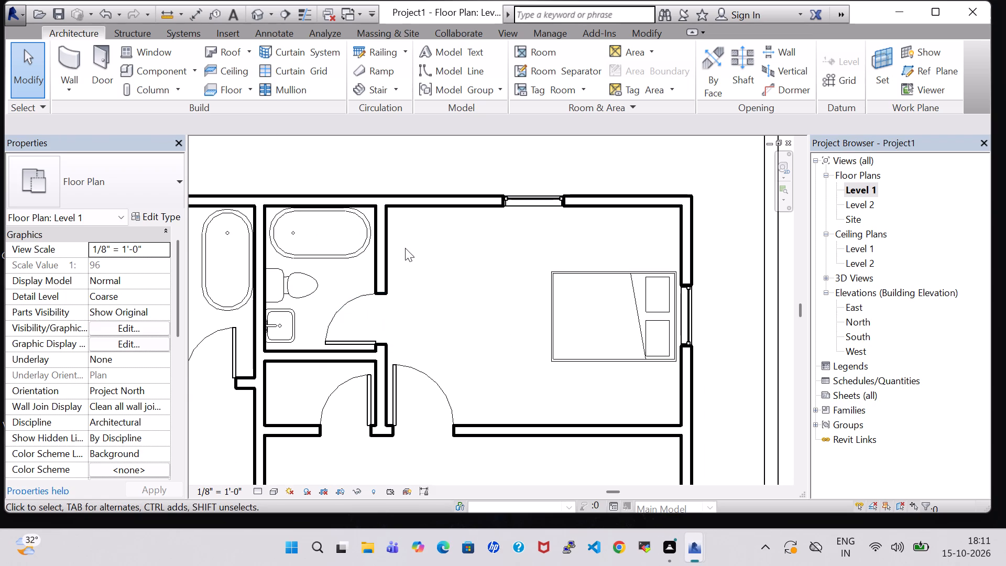
left_click(164, 70)
left_click(636, 84)
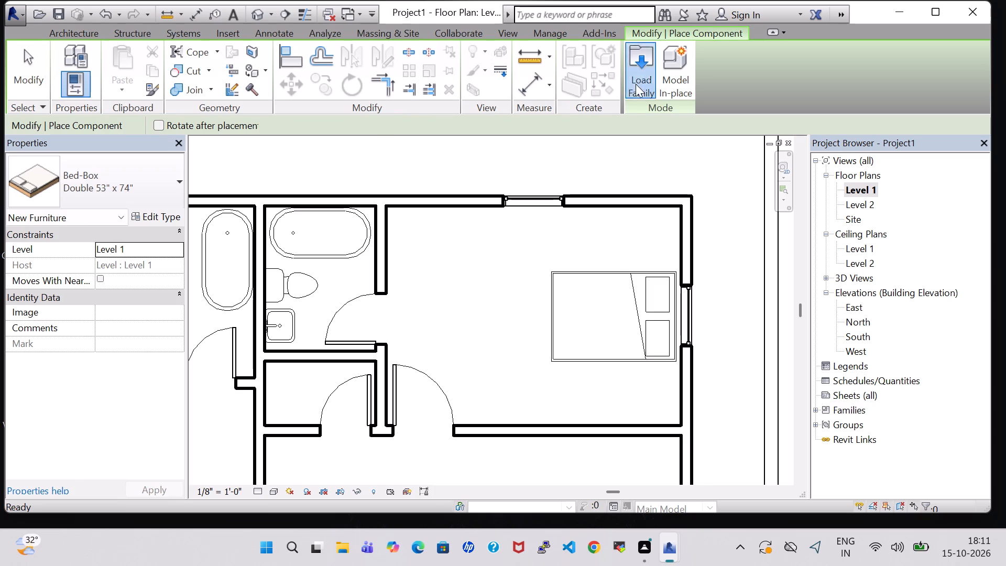
scroll(442, 272, "down", 1)
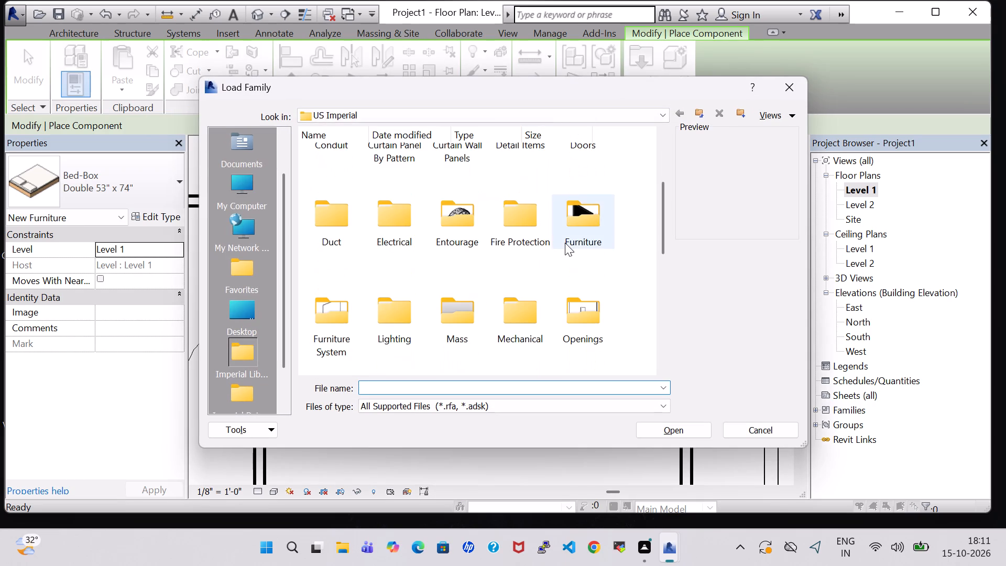
double_click(565, 243)
double_click(513, 182)
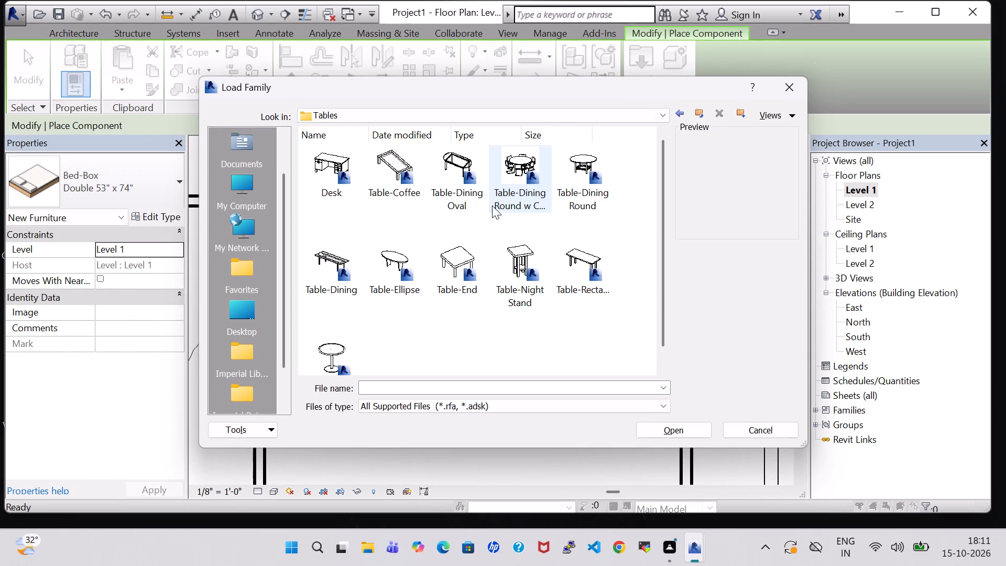
left_click(474, 244)
left_click(669, 438)
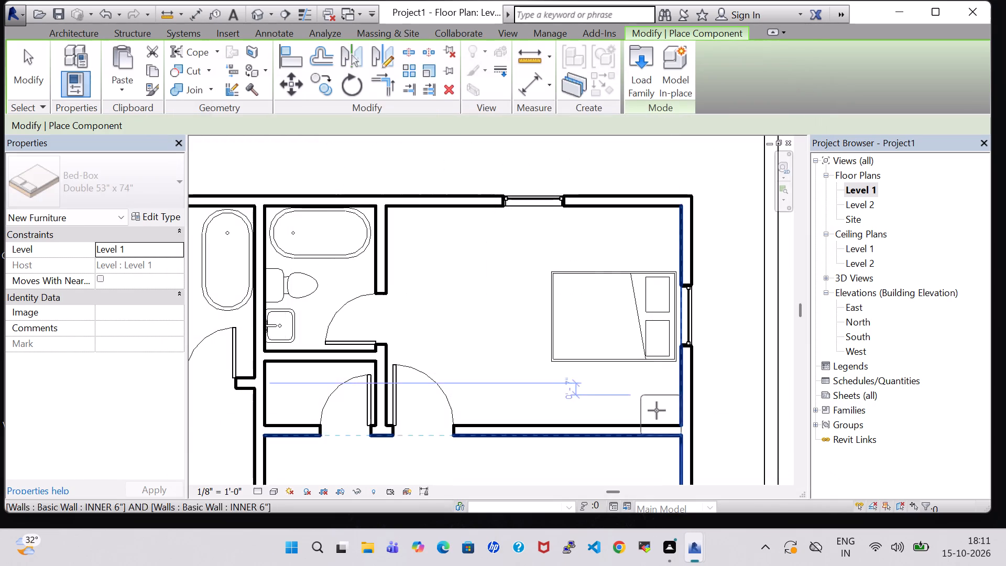
Place two 24" x 24" end tables in the northeast bedroom, one on each side of the bed's pillow end near the east wall.
scroll(654, 390, "up", 2)
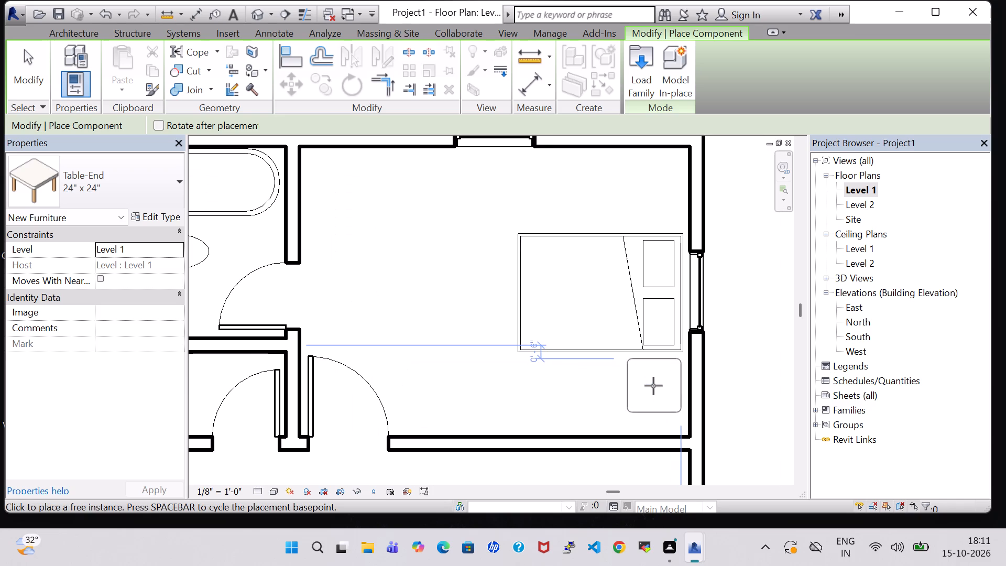
left_click(655, 386)
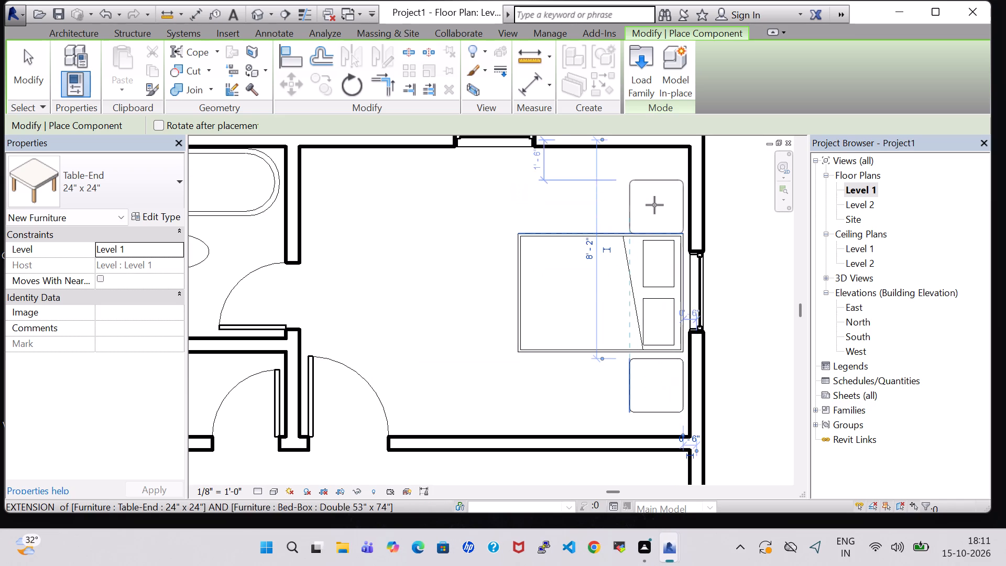
left_click(650, 198)
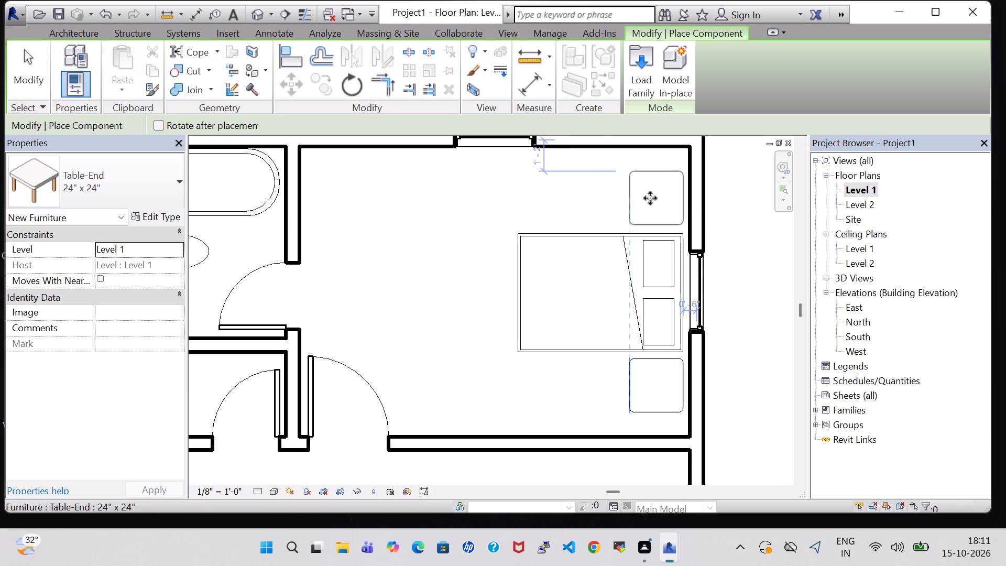
key("Escape")
key("Escape")
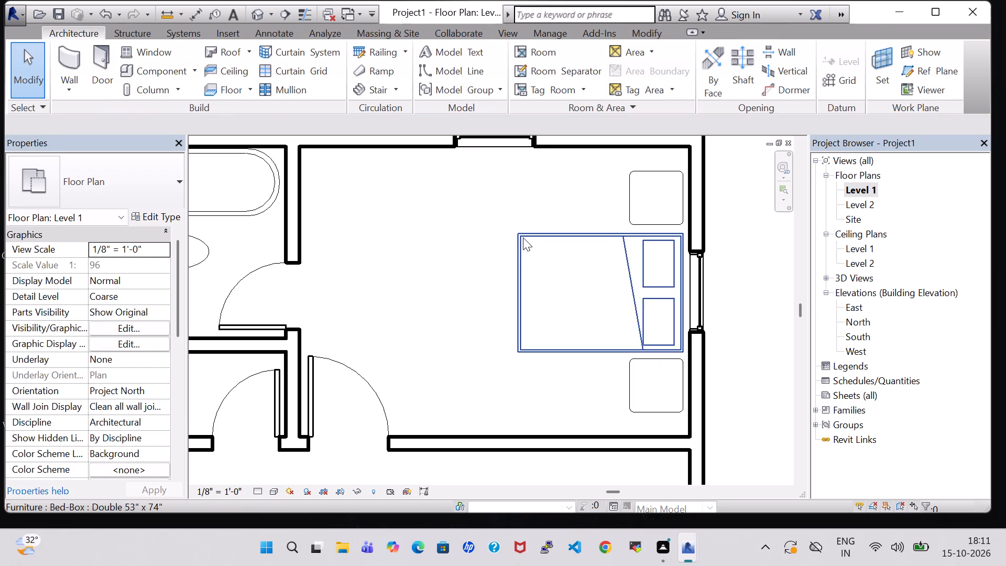
Load the Dresser family from the library's Furniture, Storage folder for component placement.
scroll(523, 237, "down", 3)
left_click(151, 75)
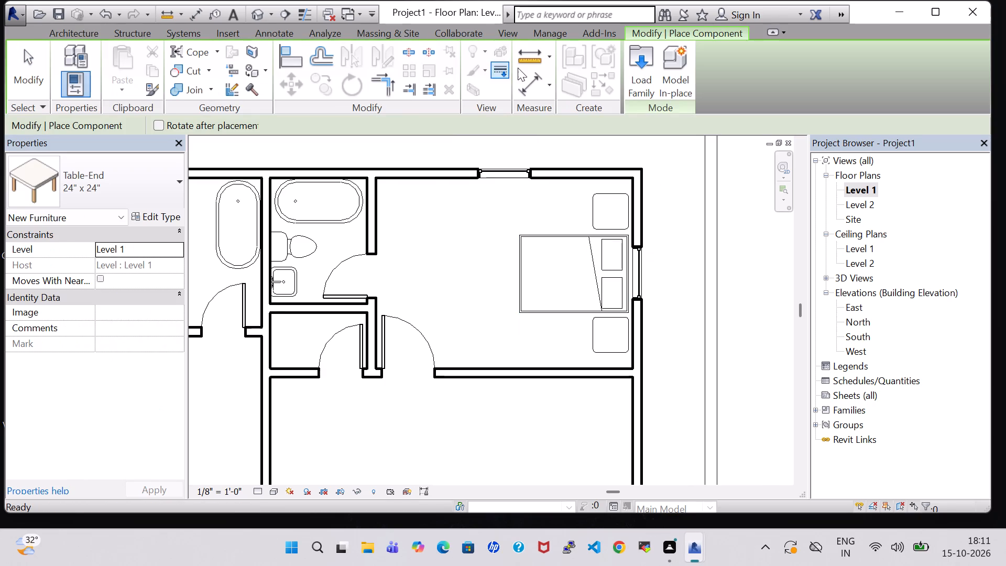
left_click(628, 68)
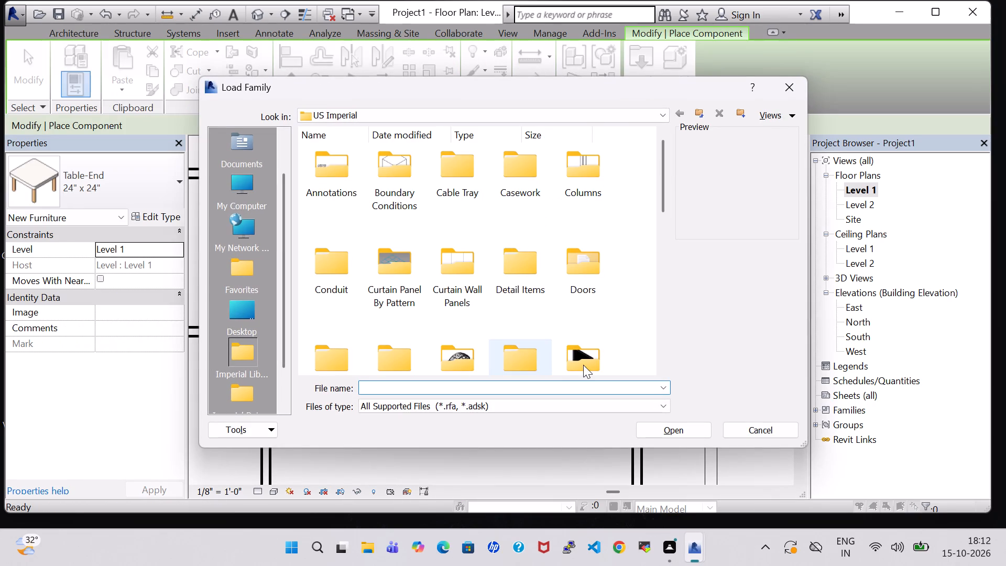
double_click(583, 365)
double_click(461, 192)
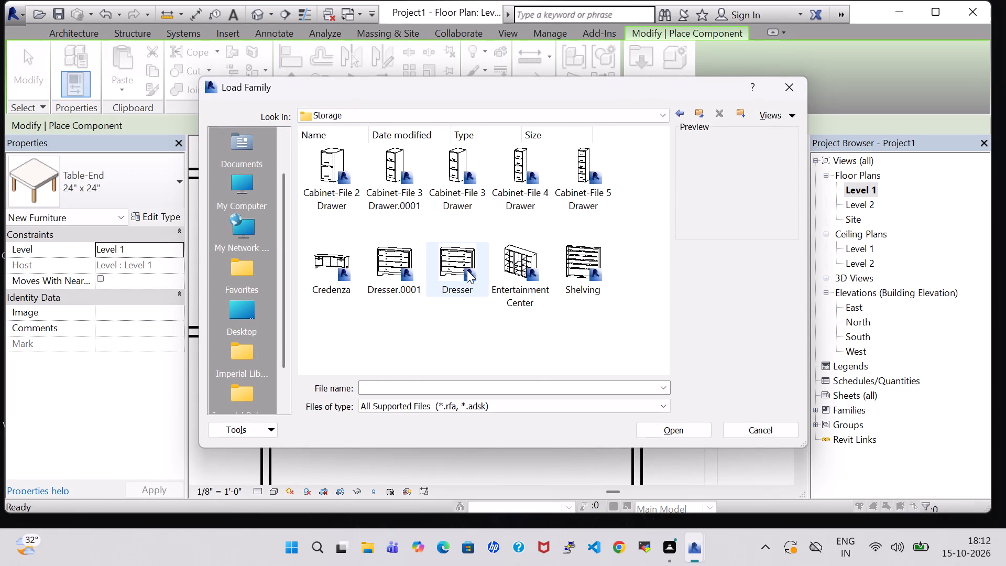
left_click(467, 270)
left_click(670, 429)
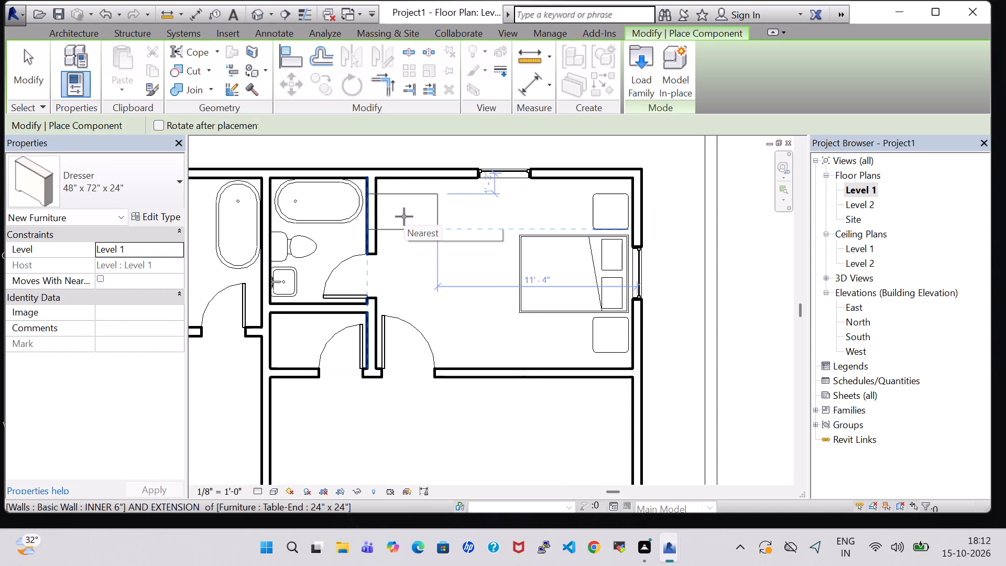
Place the 48" x 72" x 24" Dresser in the bedroom's northwest corner, rotated so its long side runs along the west wall.
key("space")
key("space")
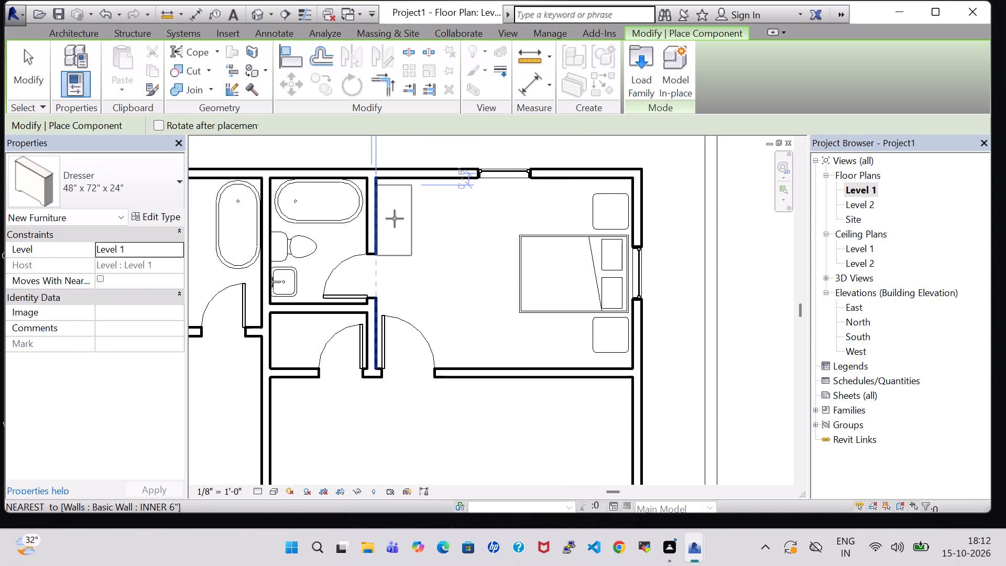
scroll(395, 219, "up", 5)
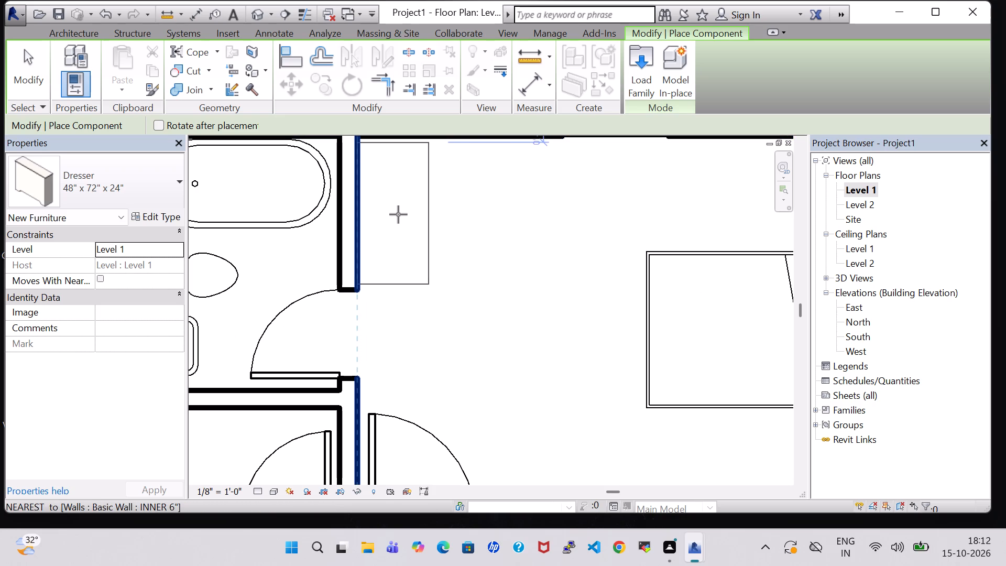
left_click(398, 214)
key("Escape")
key("Escape")
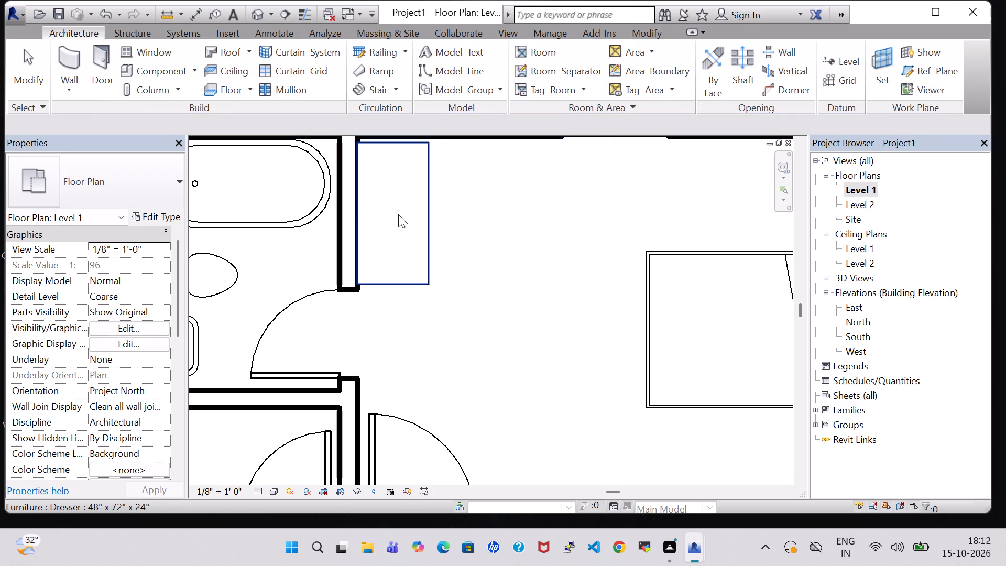
Load the Chair-Corbu family from the library's Furniture, Seating folder for component placement.
scroll(398, 214, "down", 7)
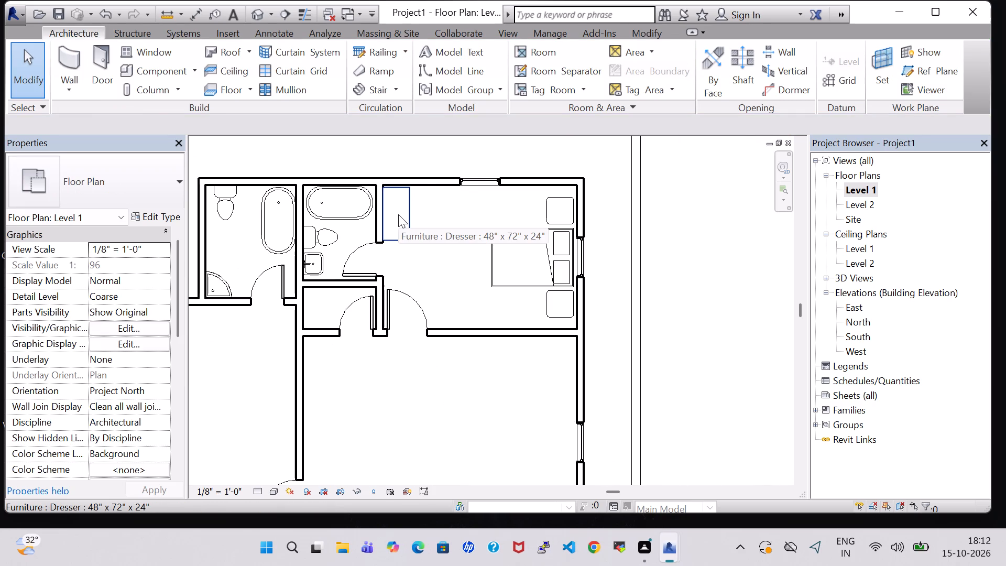
left_click(143, 79)
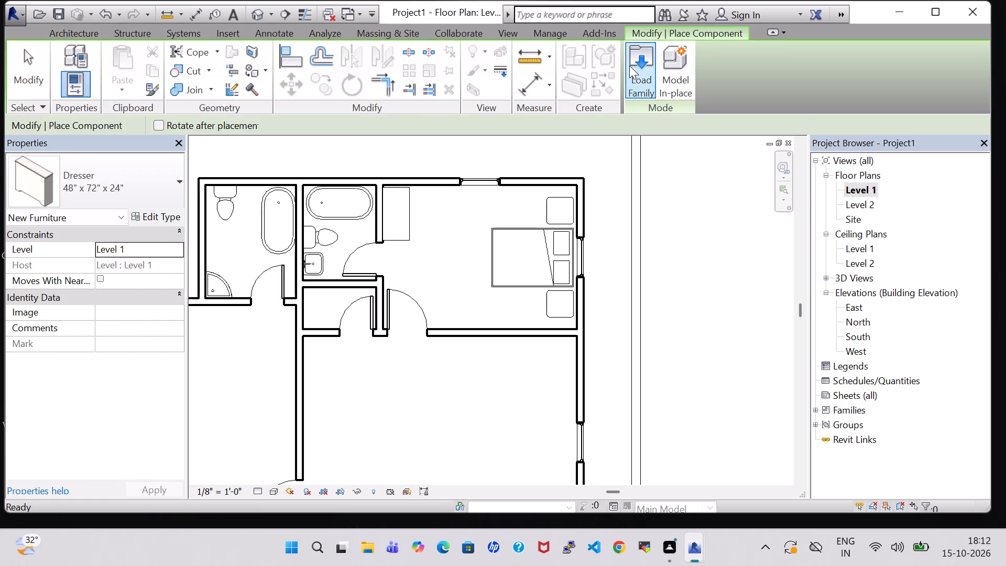
left_click(629, 66)
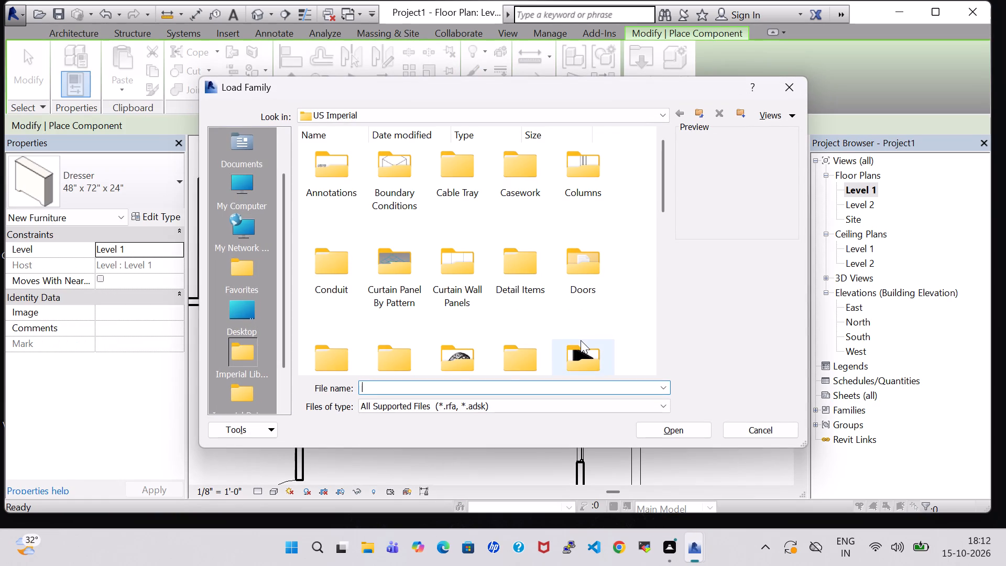
double_click(581, 340)
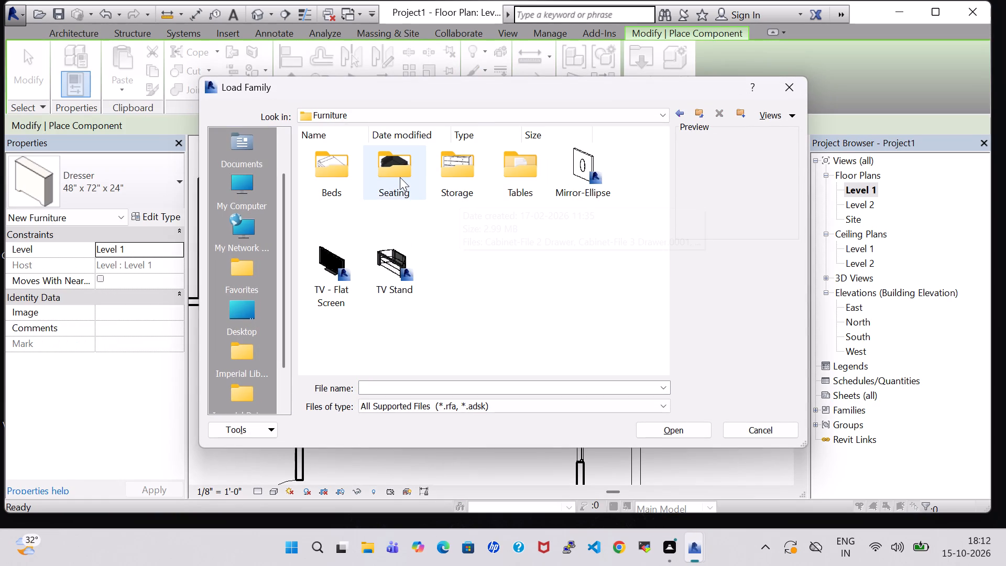
double_click(400, 177)
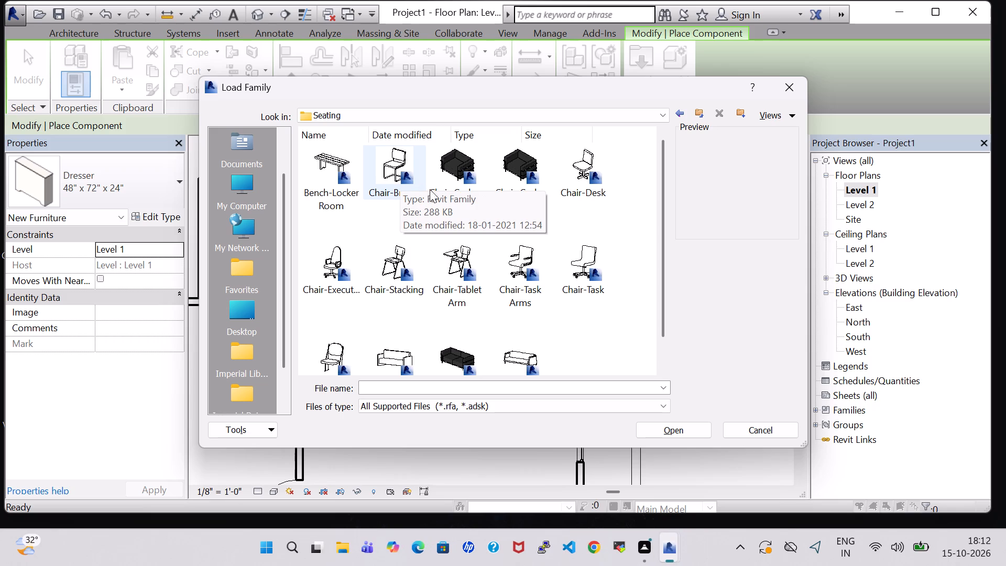
left_click(507, 188)
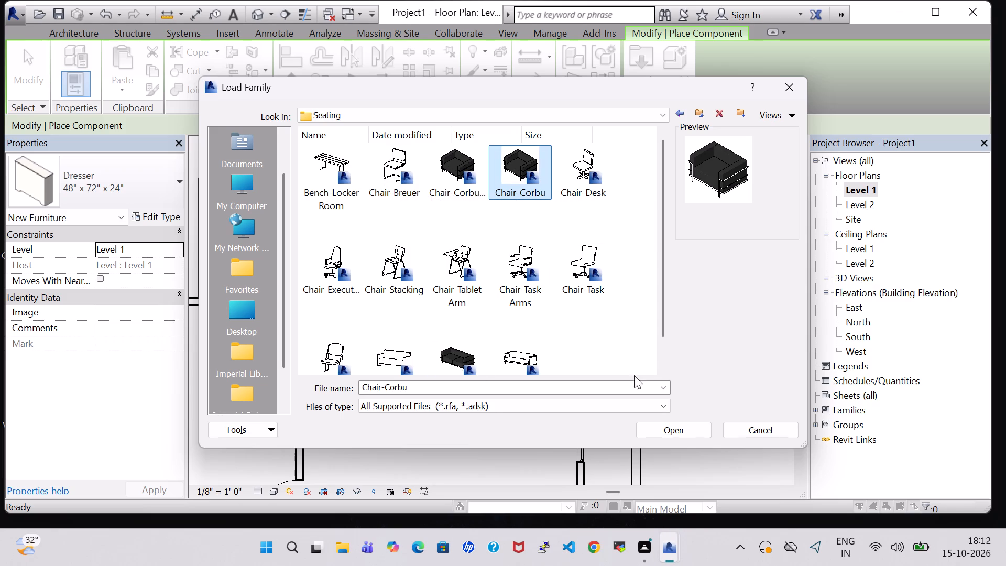
left_click(676, 435)
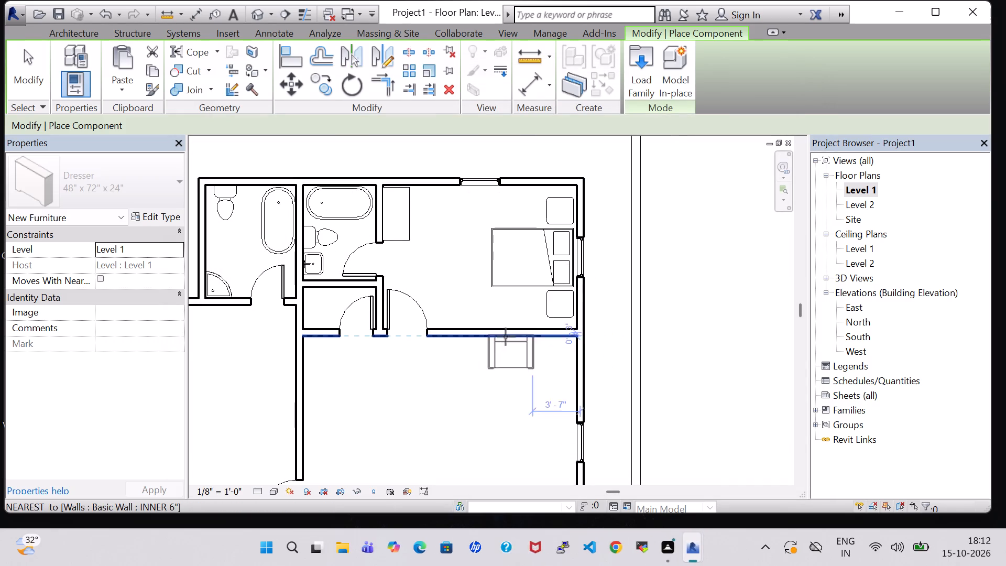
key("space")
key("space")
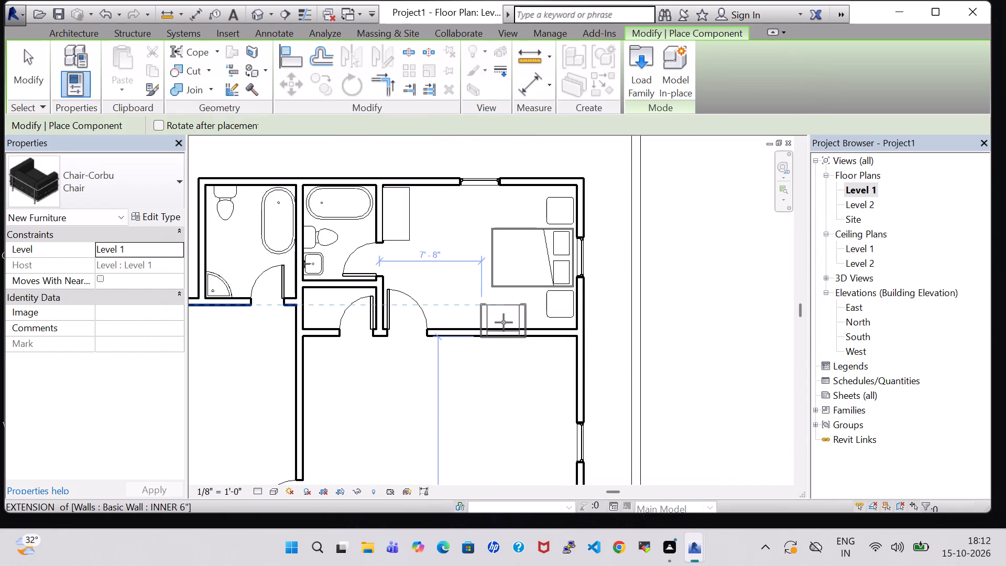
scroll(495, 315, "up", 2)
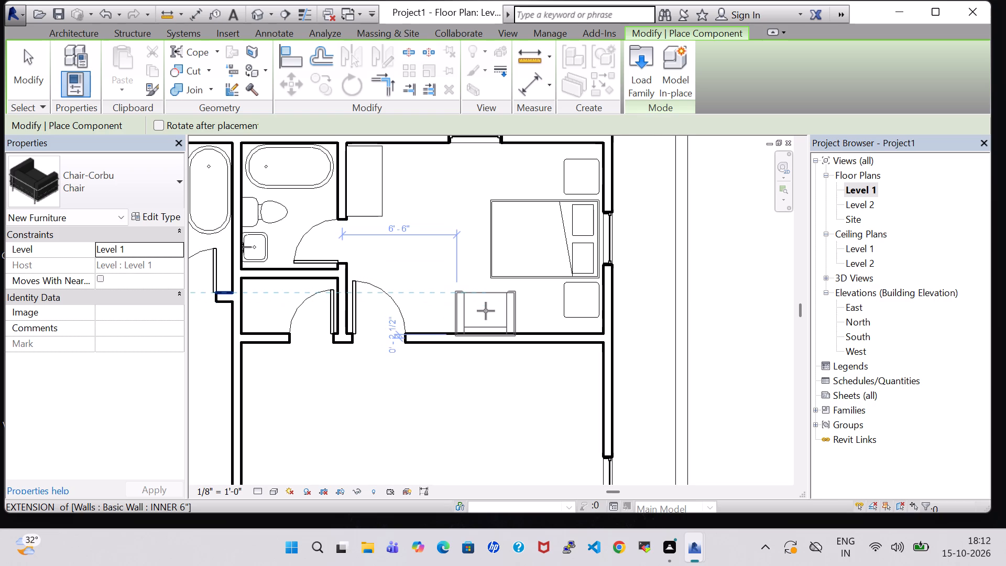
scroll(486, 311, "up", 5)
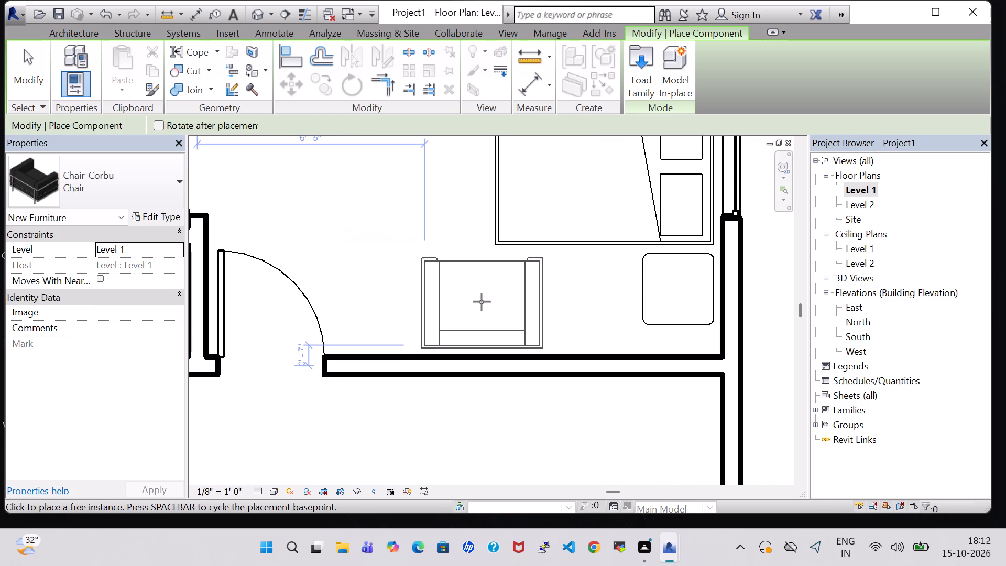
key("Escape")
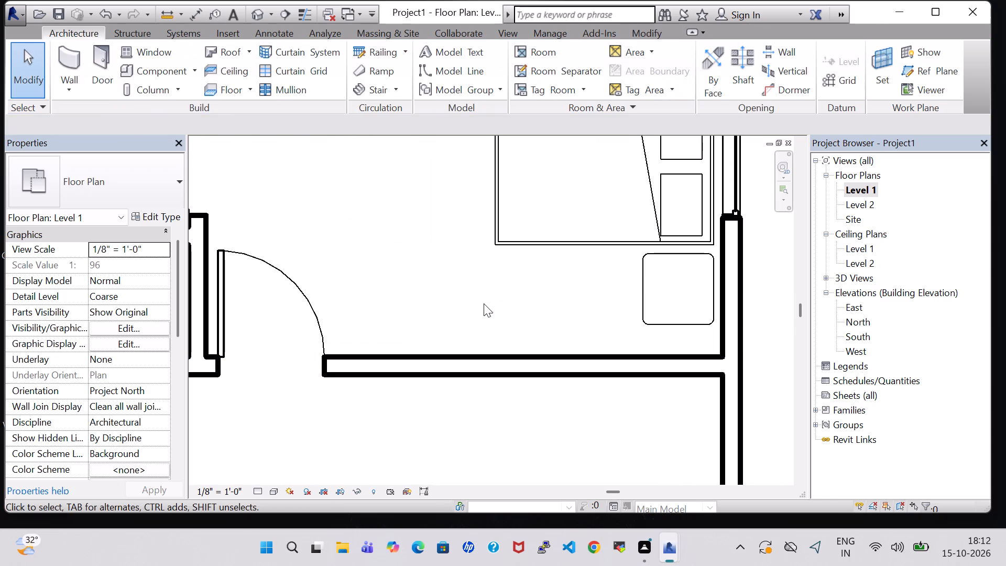
Place the Chair-Corbu near the bedroom's south wall, back toward that wall, about 6' 0" from the west wall and 8" from the south wall.
scroll(484, 303, "down", 2)
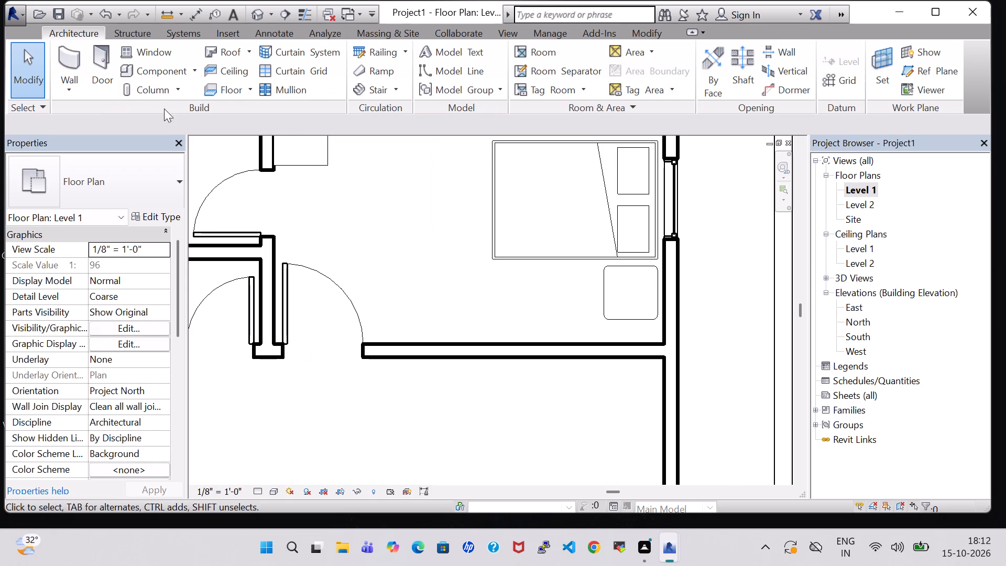
left_click(156, 76)
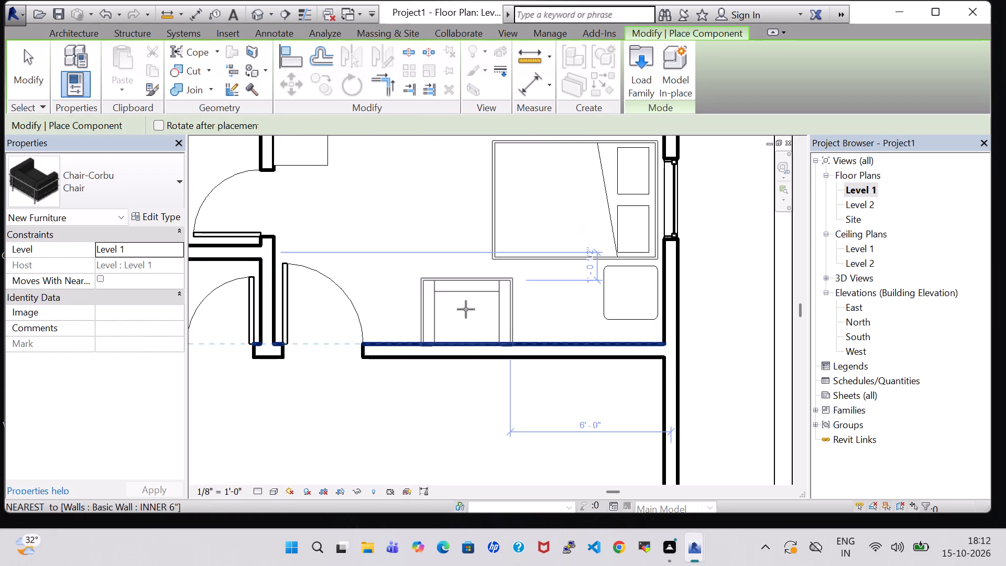
key("space")
key("space")
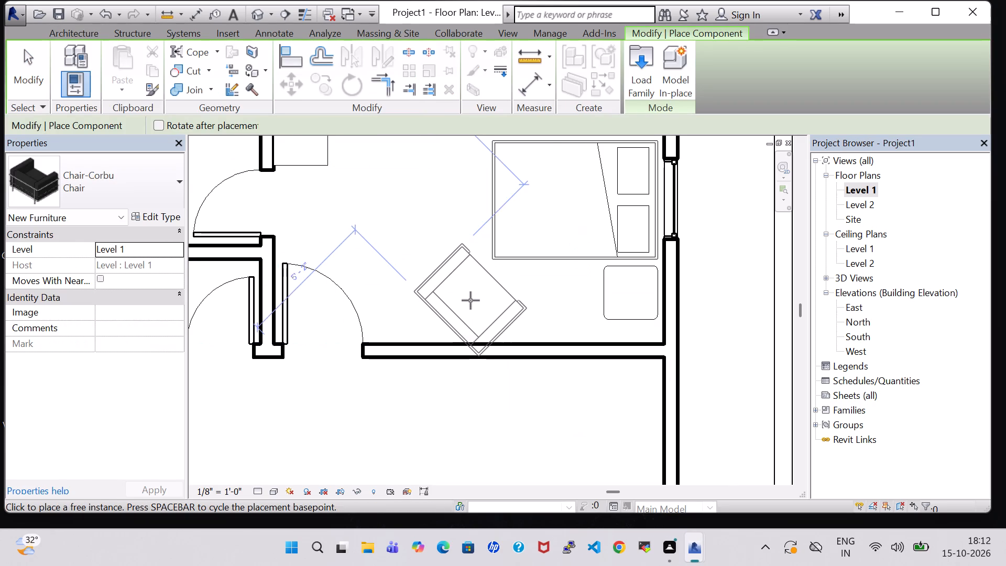
key("space")
left_click(471, 300)
key("Escape")
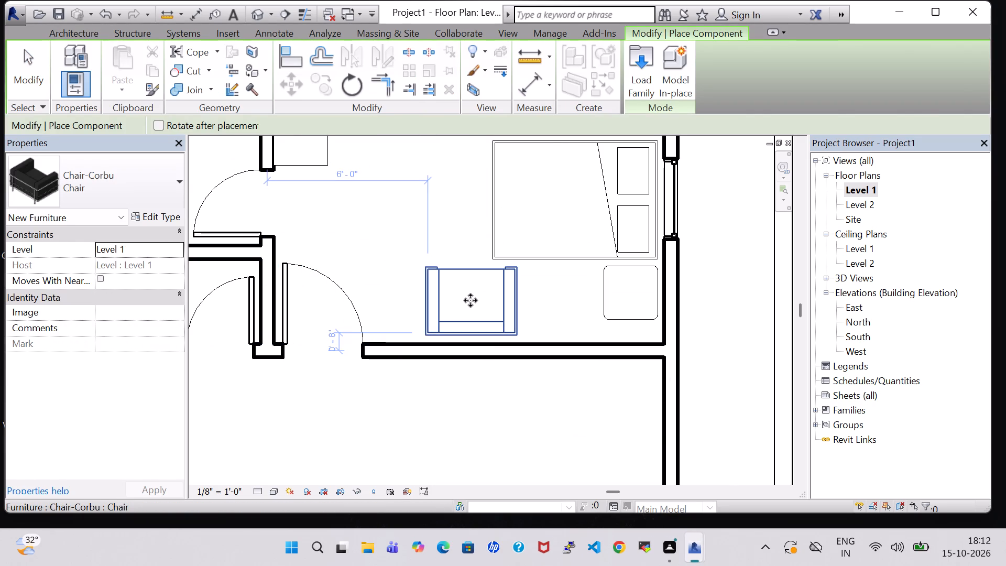
key("Escape")
Nudge the chair south to 5" from the south wall and east to 6' 1" from the west wall.
left_click(472, 312)
key("Down")
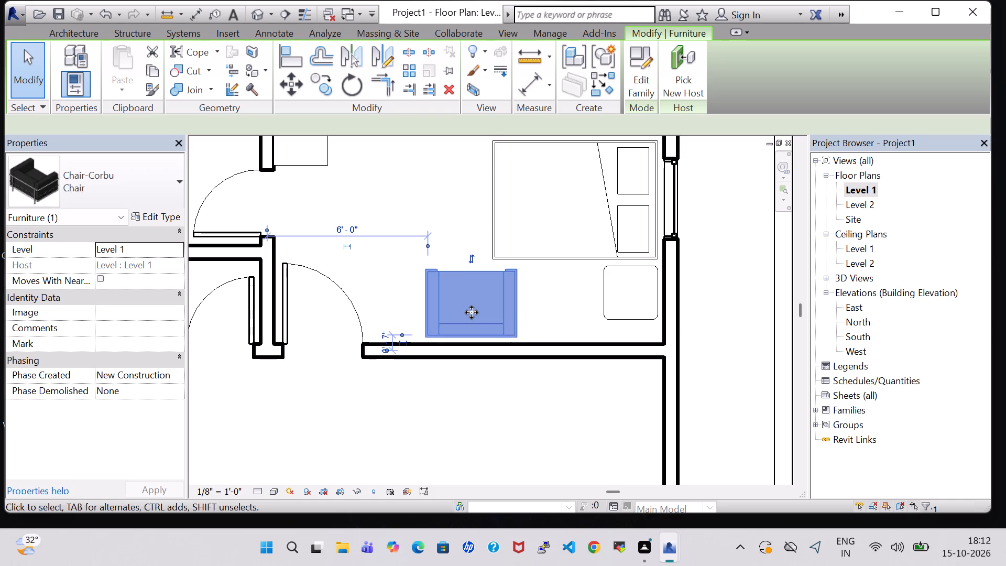
key("Down")
key("Down")
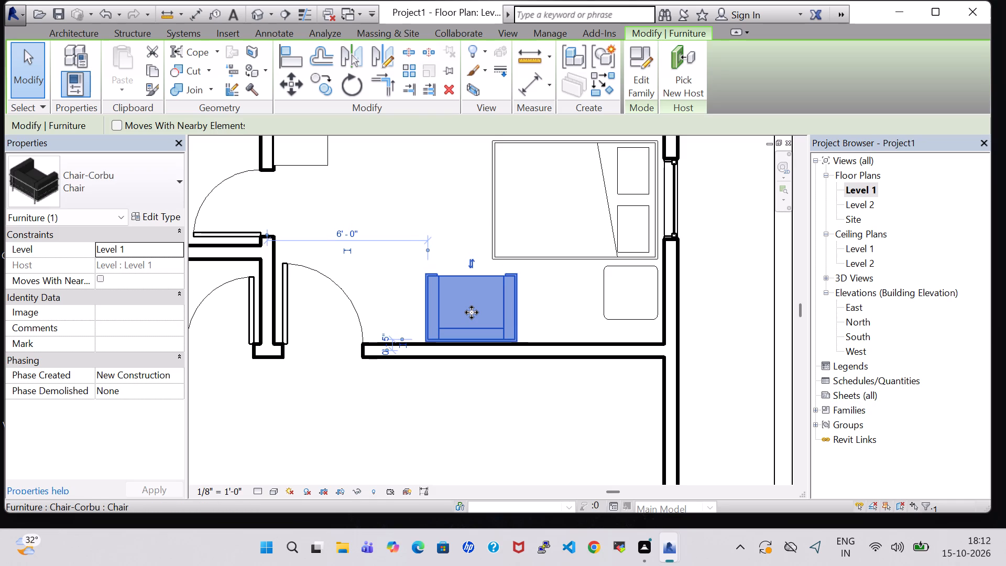
key("Right")
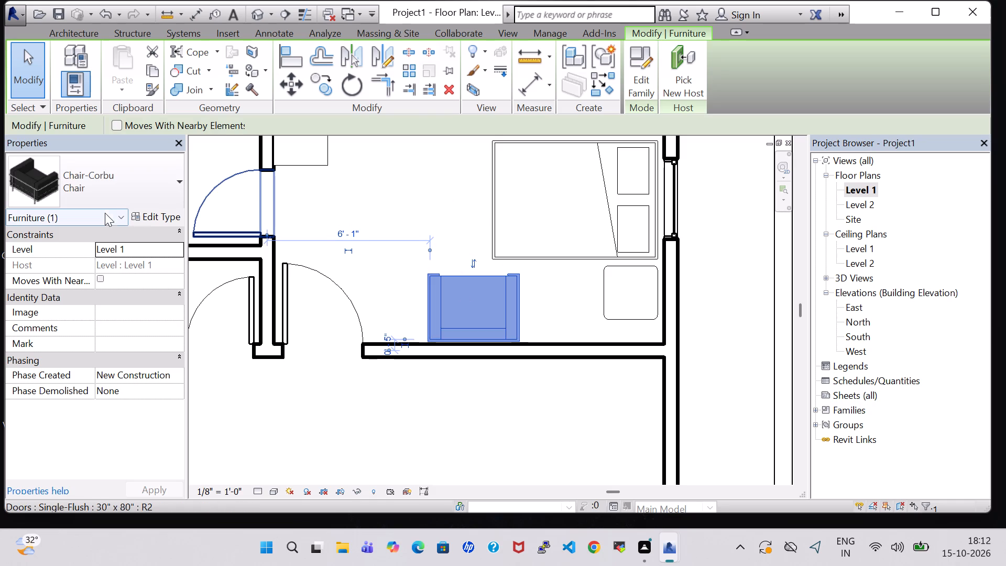
Review the available types of the Chair-Corbu family in the chair's type properties.
left_click(147, 215)
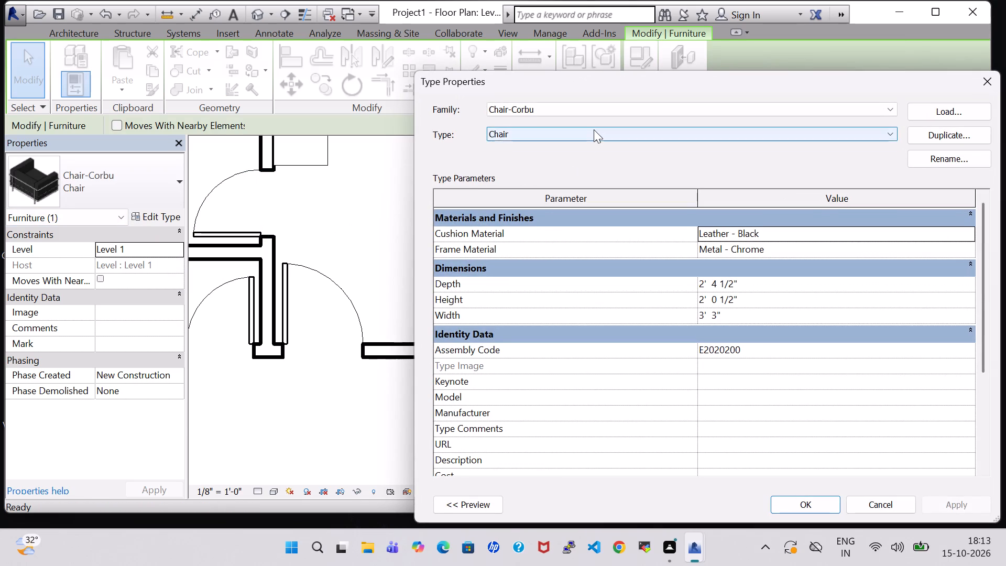
left_click(594, 129)
left_click(644, 150)
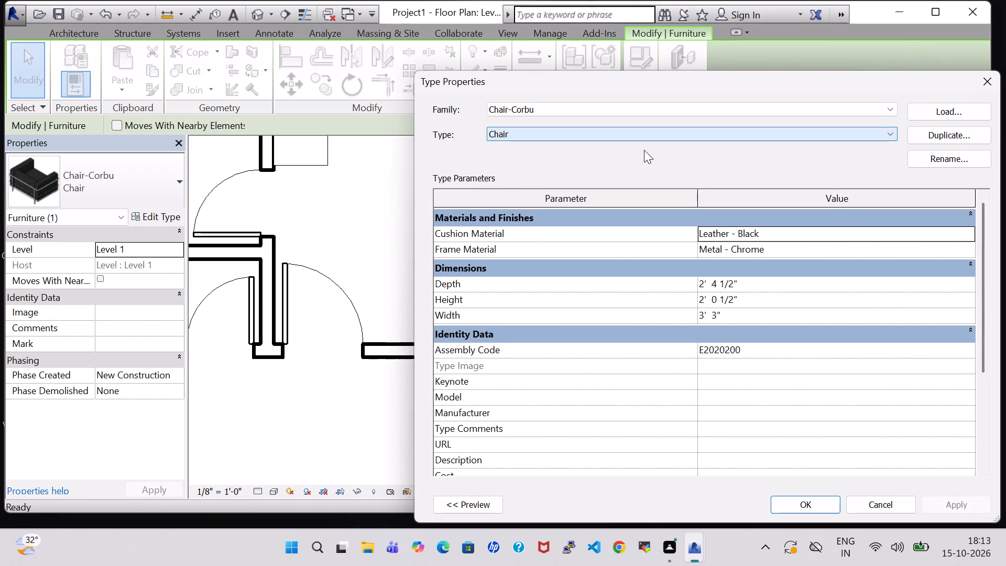
left_click(805, 510)
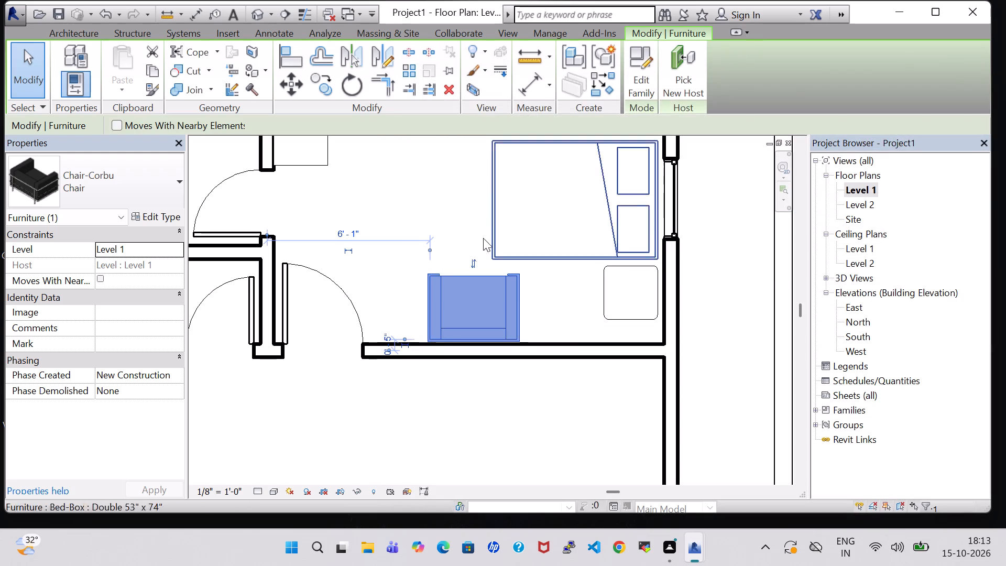
left_click(446, 212)
In the 3D view, nudge the 30" x 80" door between bedroom and bathroom slightly south, away from the dresser.
scroll(446, 212, "down", 2)
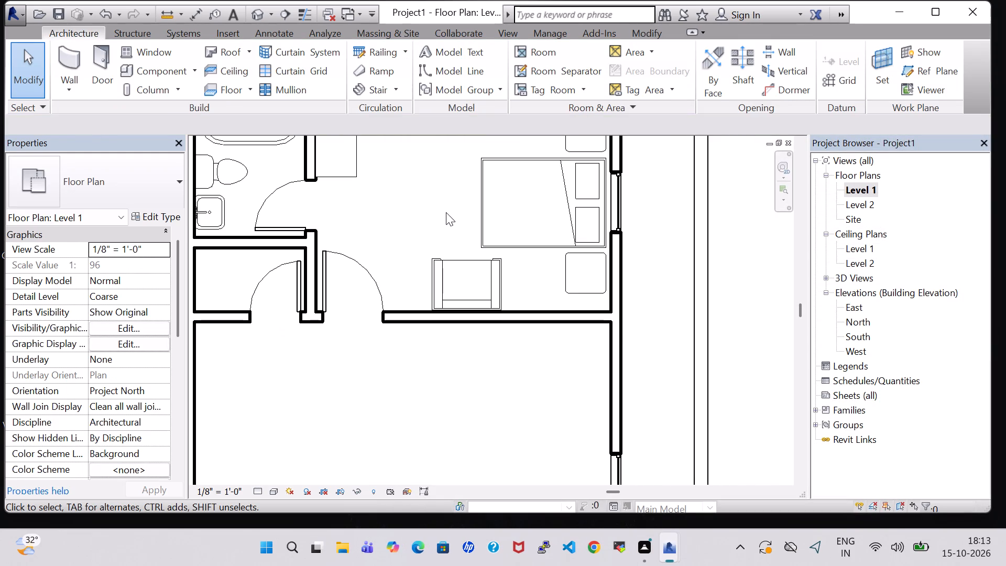
scroll(446, 212, "down", 3)
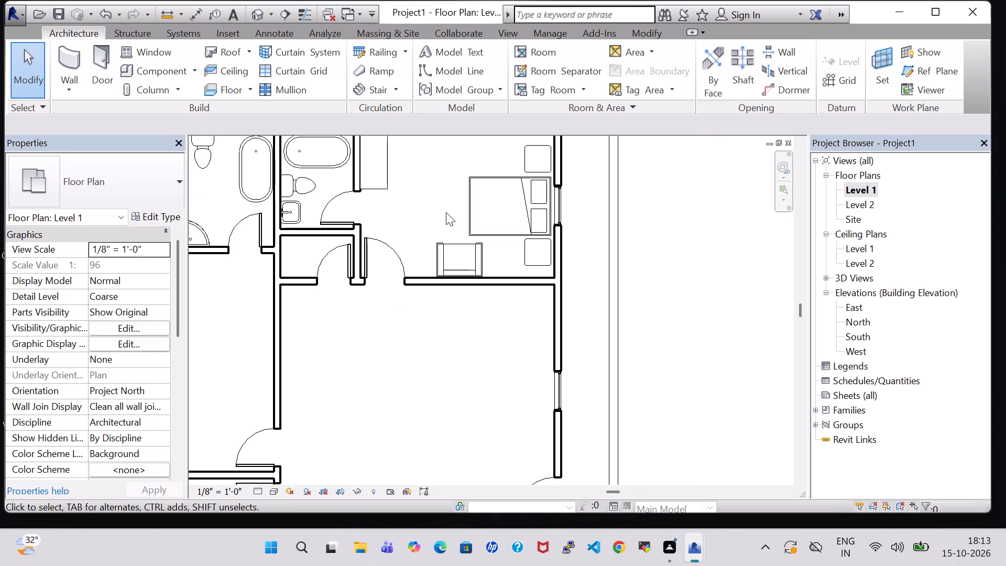
middle_click_drag(626, 199, 644, 234)
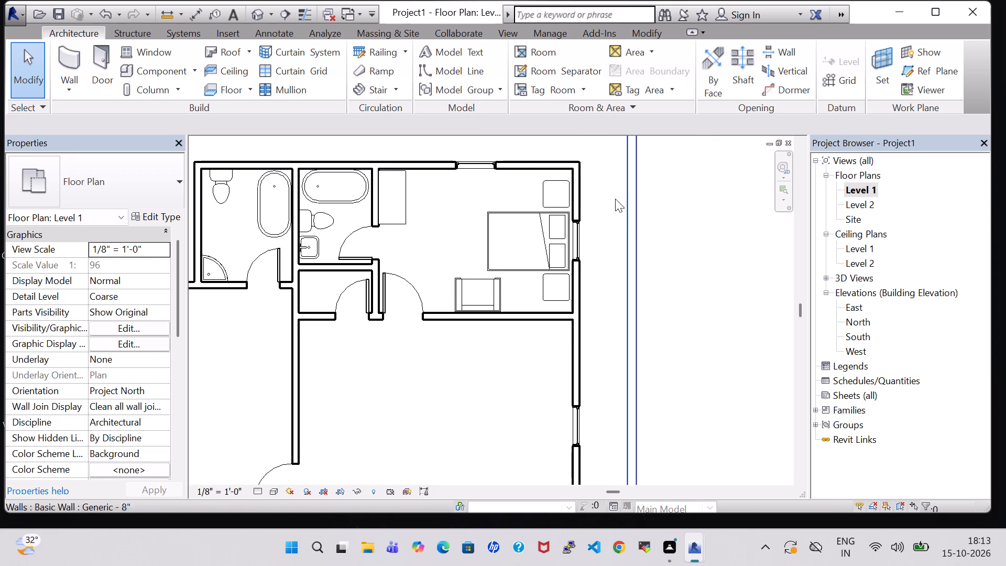
left_click(259, 7)
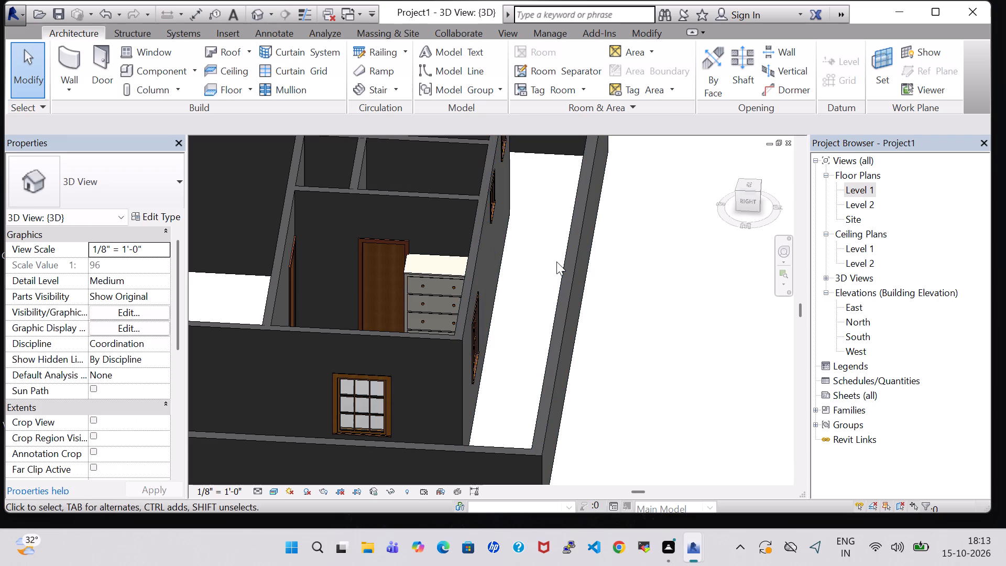
middle_click_drag(556, 262, 566, 287, "shift")
scroll(521, 321, "up", 2)
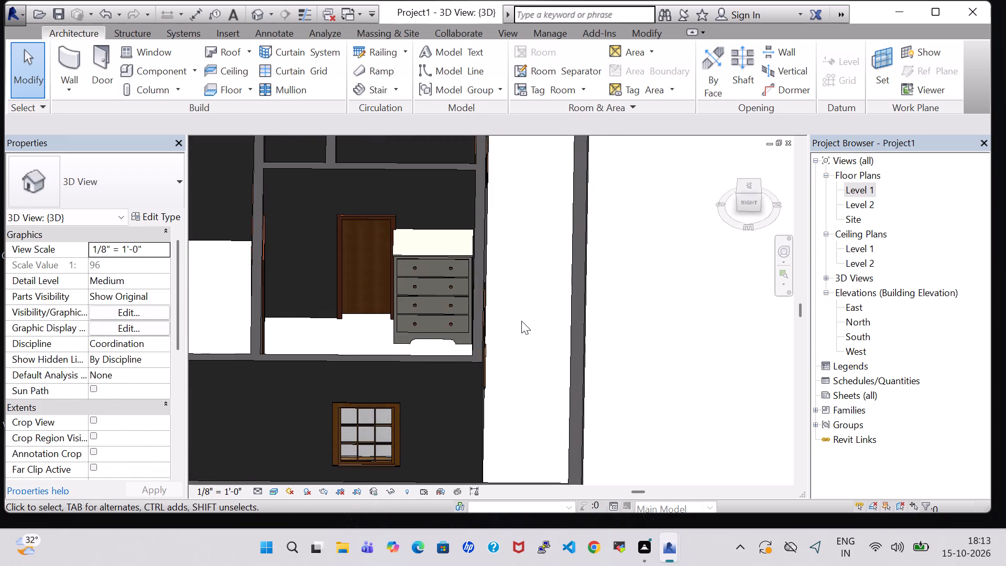
scroll(521, 321, "up", 2)
middle_click_drag(521, 321, 533, 324)
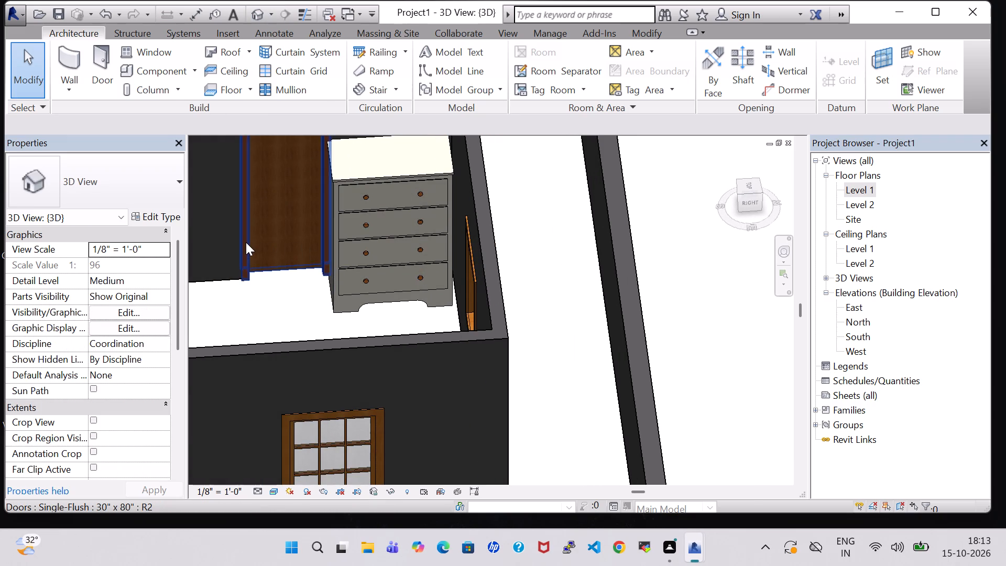
left_click(246, 242)
key("Left")
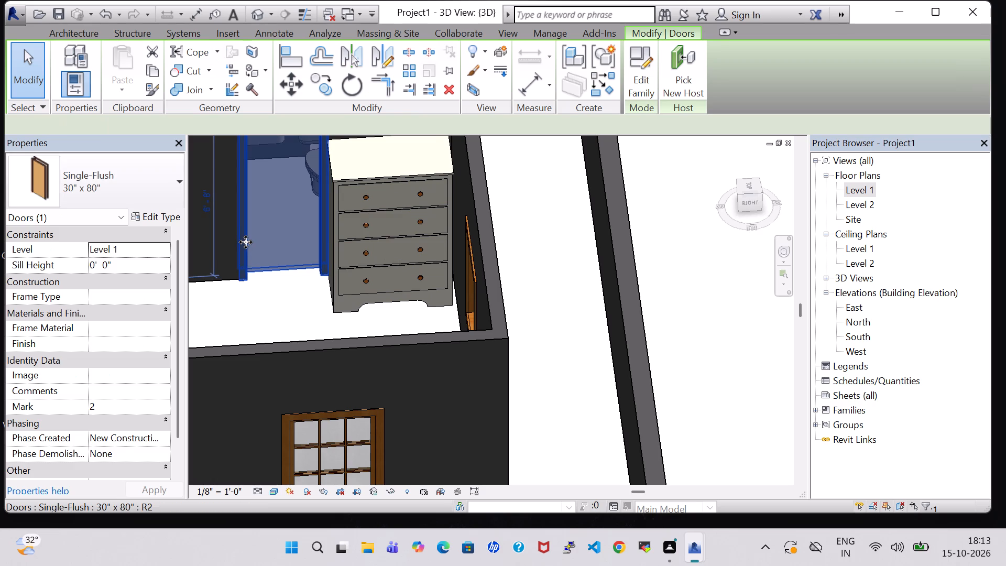
key("Left")
key("Left")
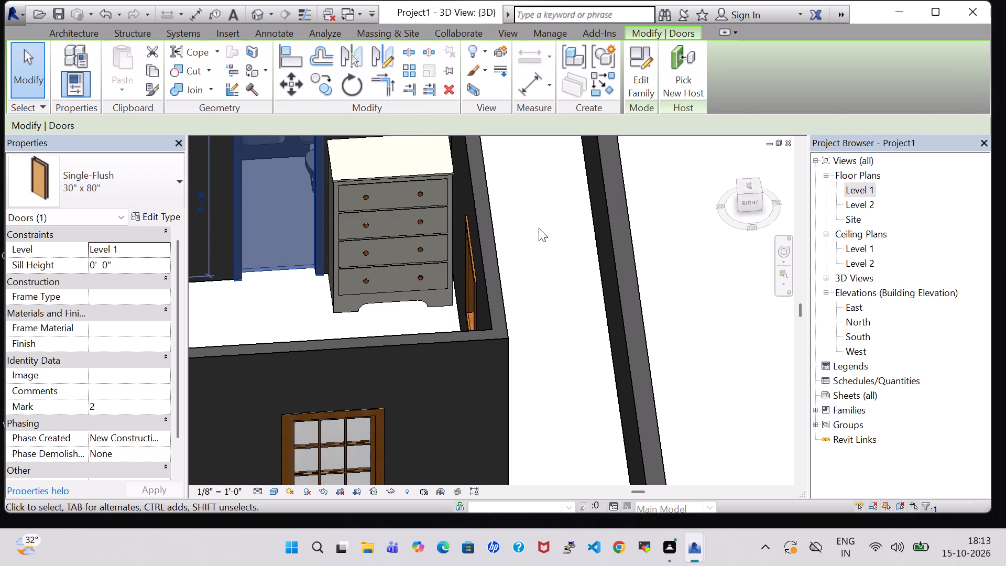
left_click(540, 227)
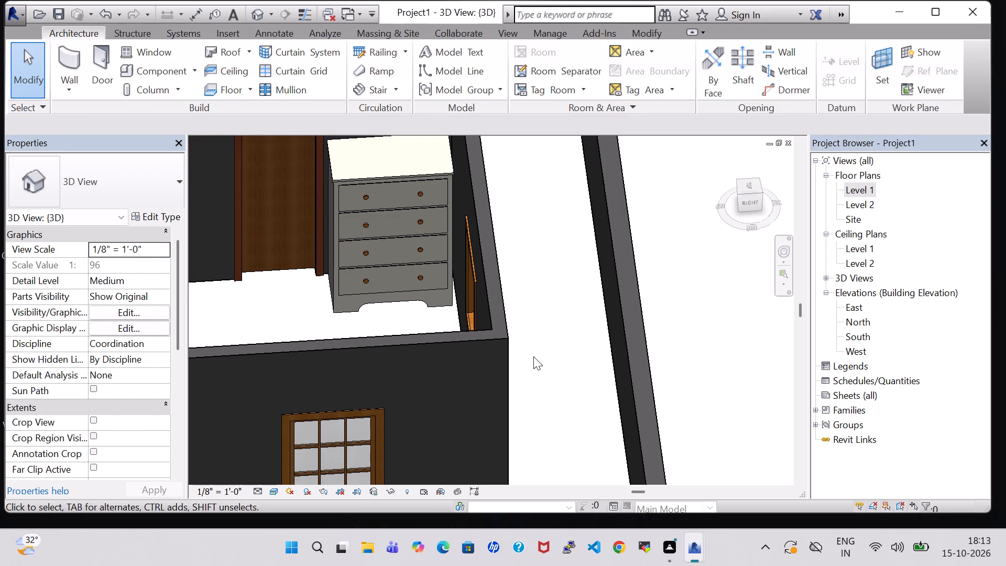
In the Level 1 floor plan, change the bedroom dresser's type to 48" x 60" x 24".
middle_click_drag(533, 356, 524, 280, "shift")
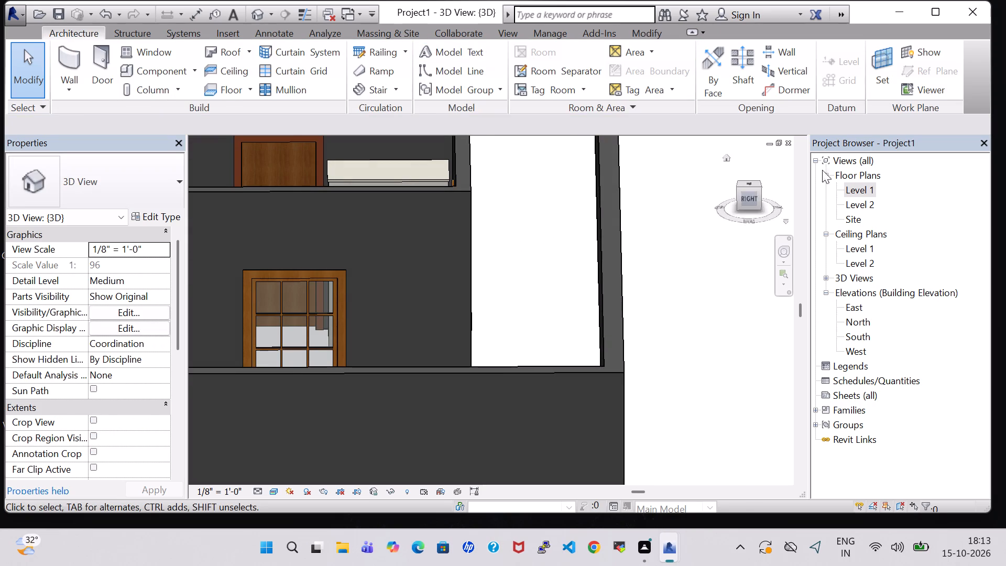
double_click(865, 184)
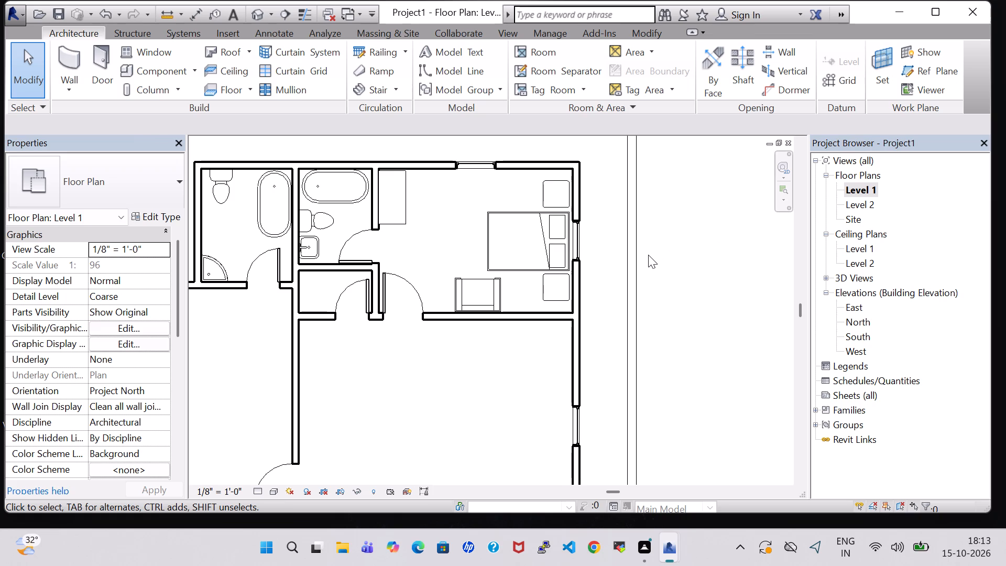
scroll(457, 255, "up", 3)
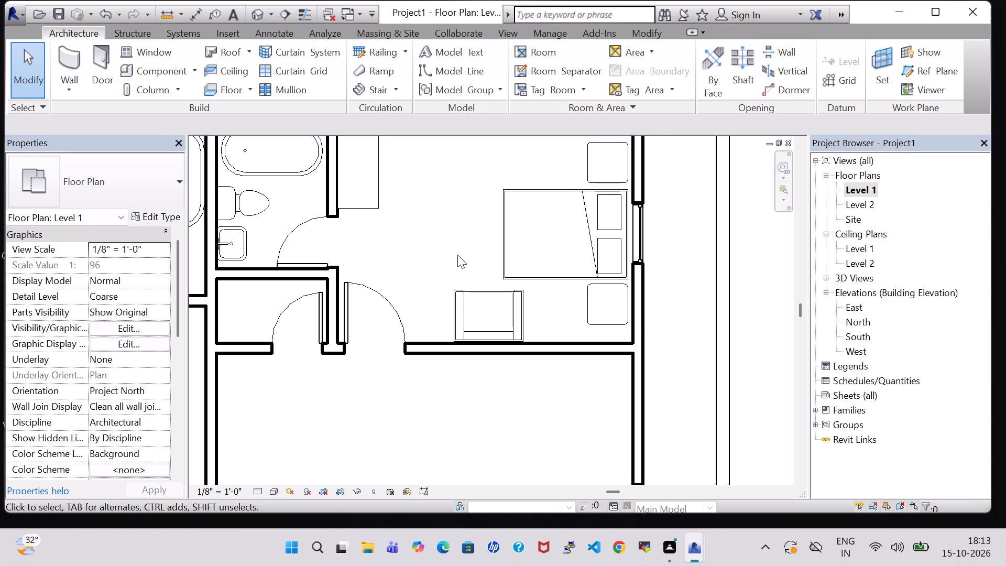
scroll(457, 255, "down", 2)
left_click(393, 192)
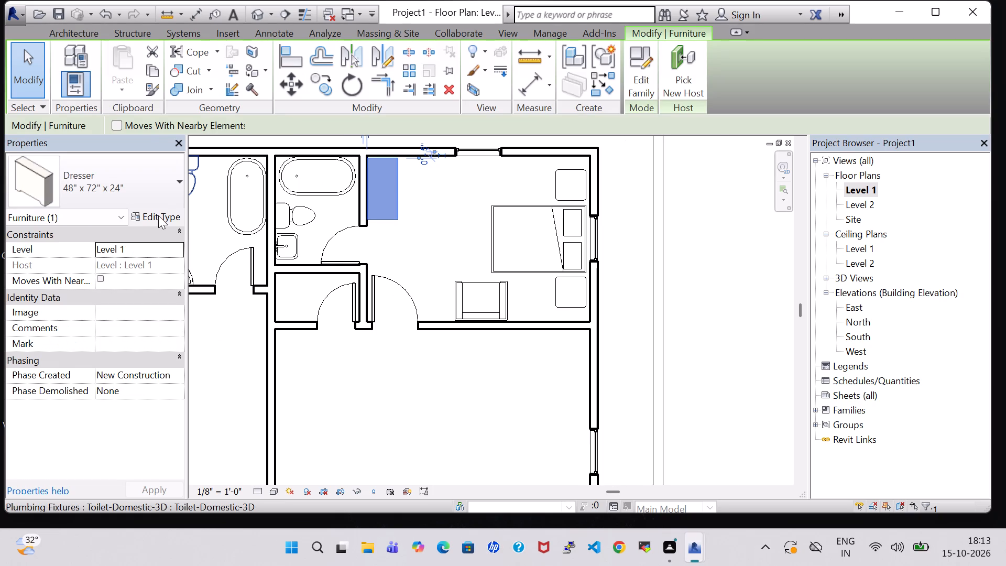
left_click(158, 215)
left_click(640, 132)
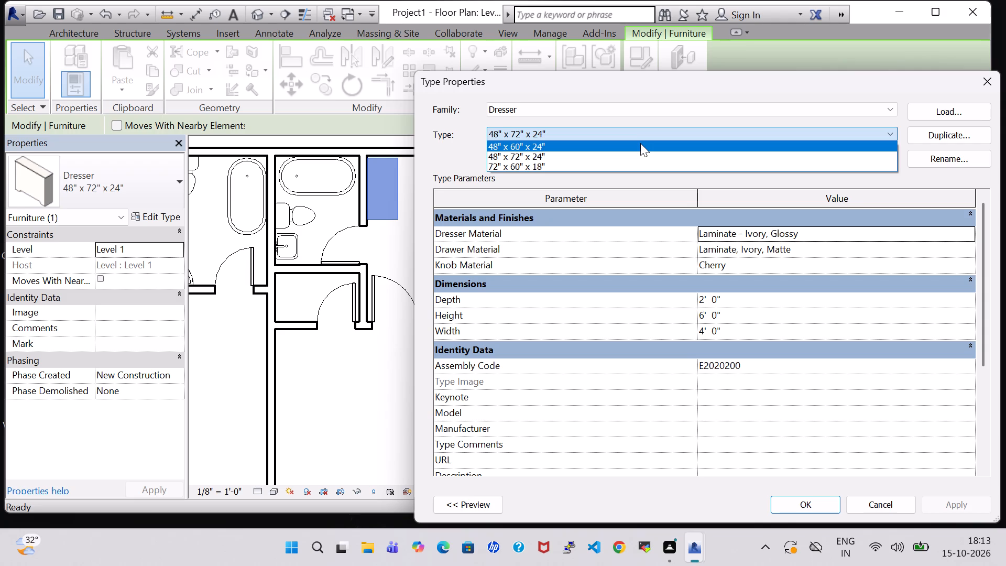
left_click(640, 143)
left_click(806, 505)
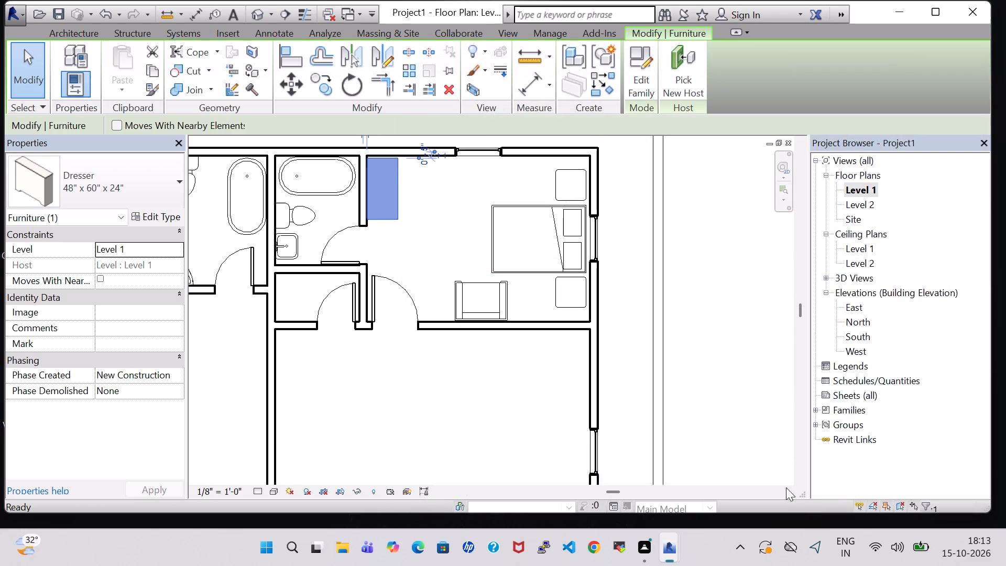
left_click(461, 243)
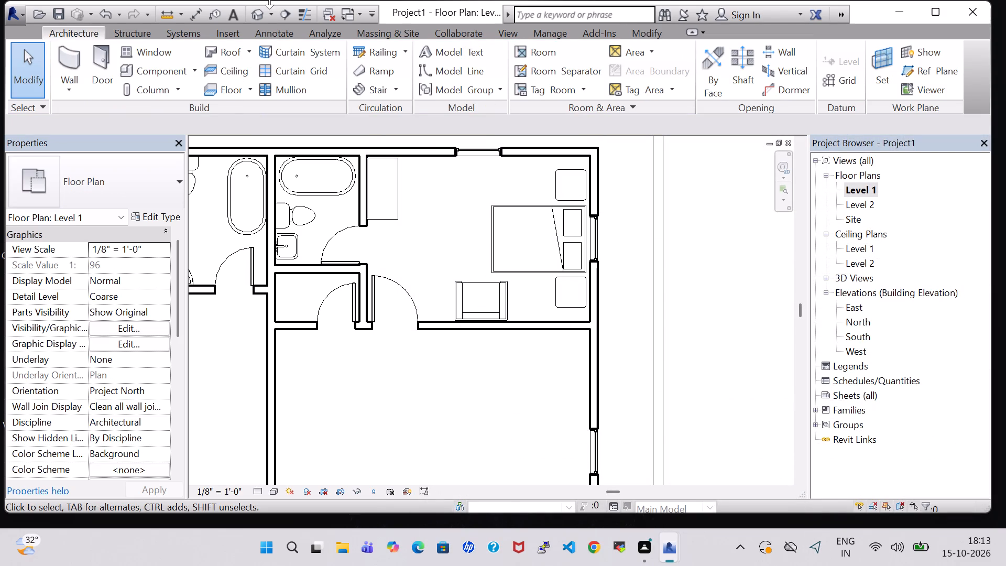
Examine the dresser in the 3D view and review its type options and type properties.
left_click(260, 12)
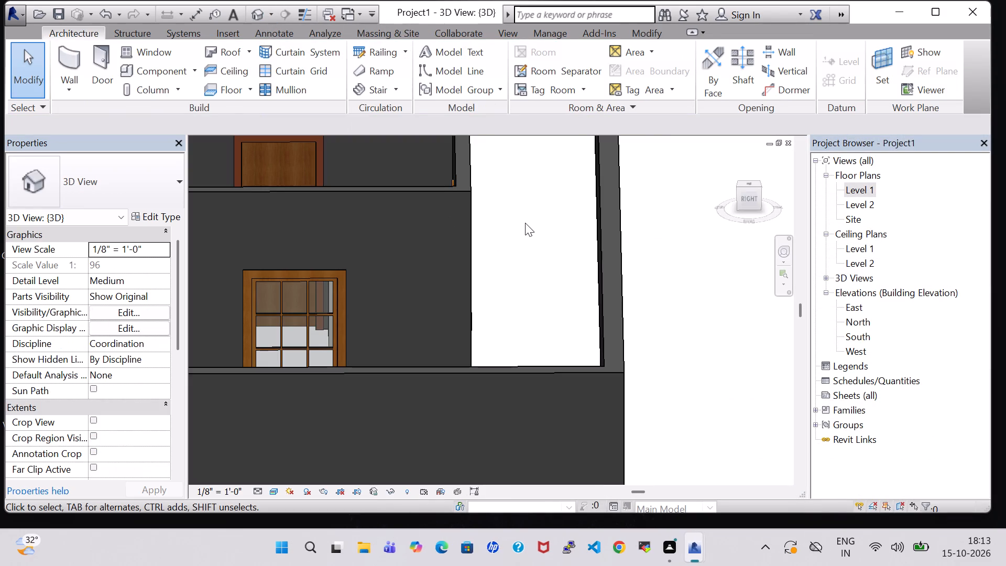
middle_click_drag(525, 223, 538, 290, "shift")
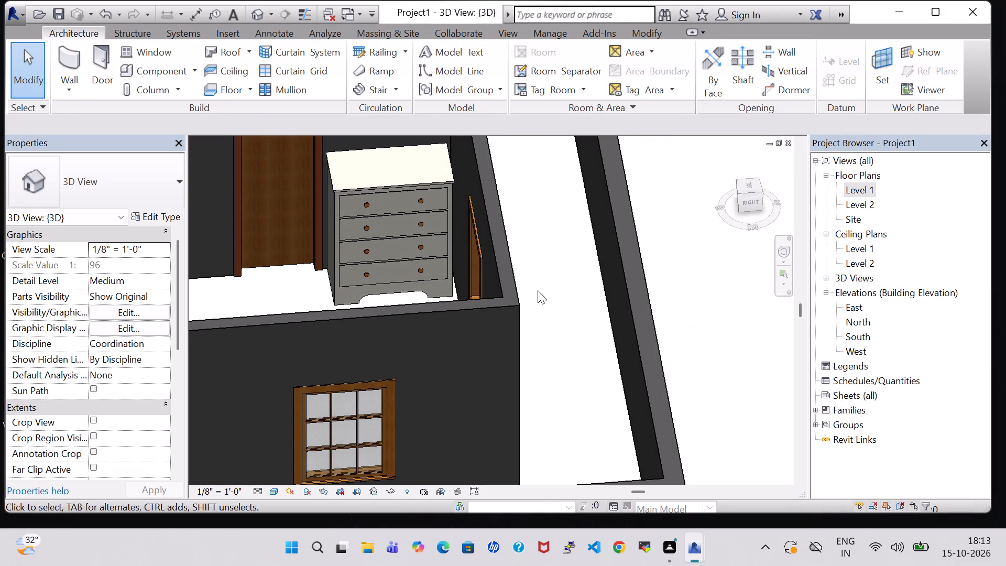
left_click(399, 204)
left_click(396, 195)
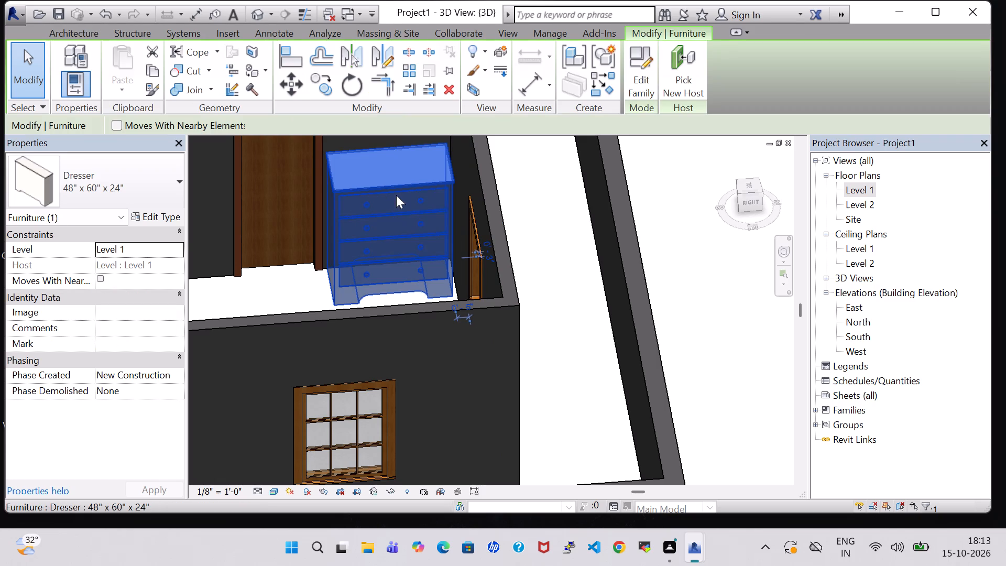
left_click(167, 182)
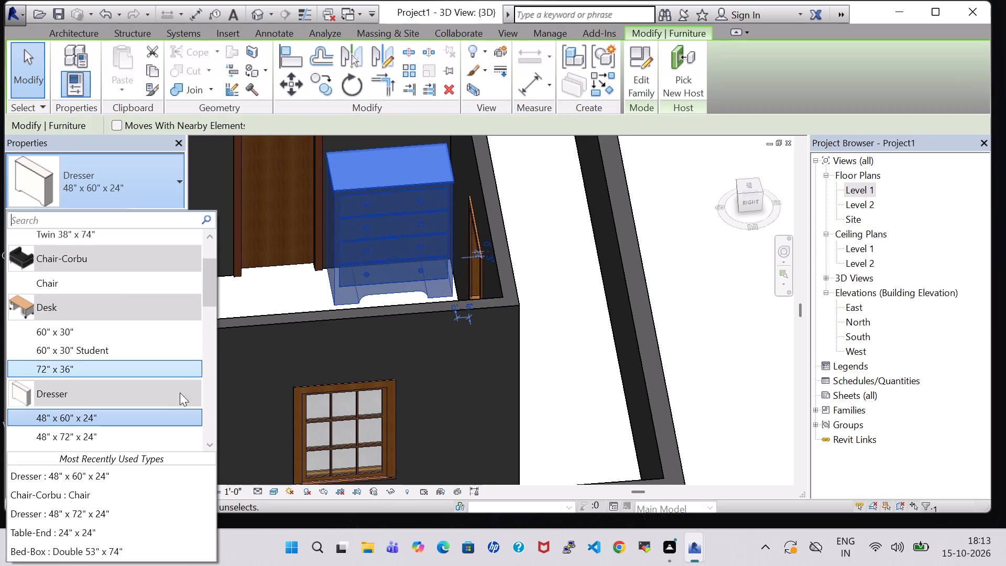
scroll(149, 429, "up", 1)
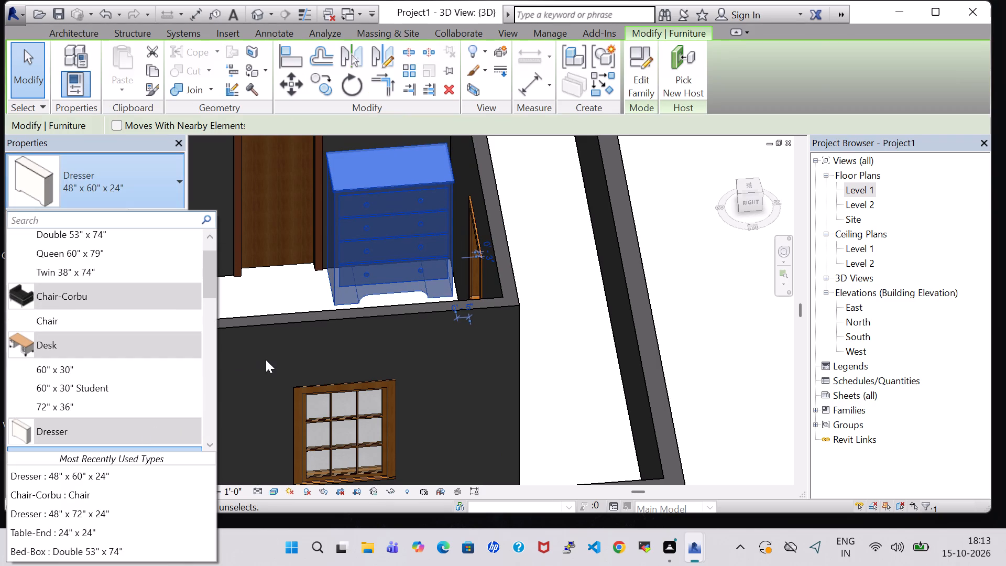
key("Escape")
left_click(169, 215)
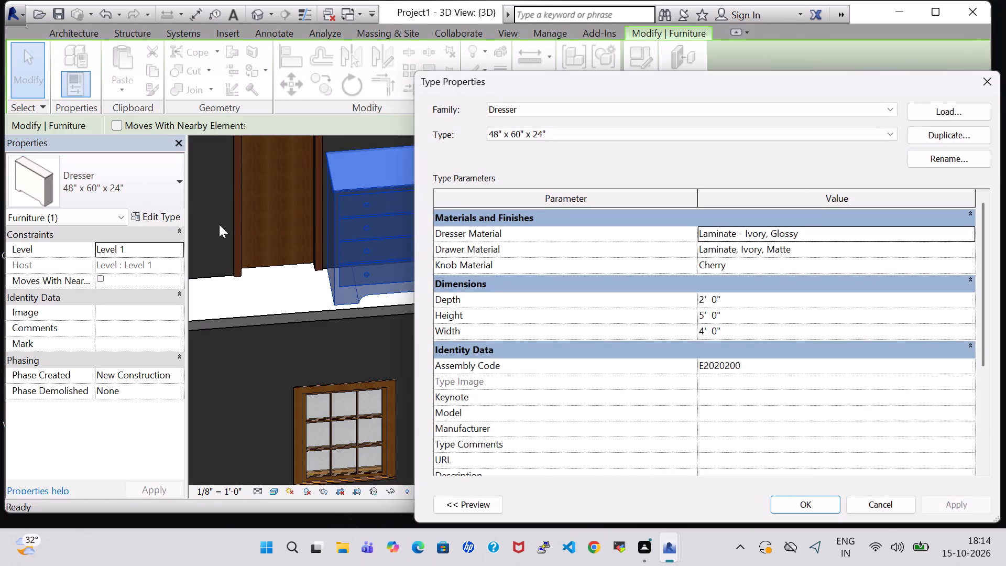
left_click(721, 130)
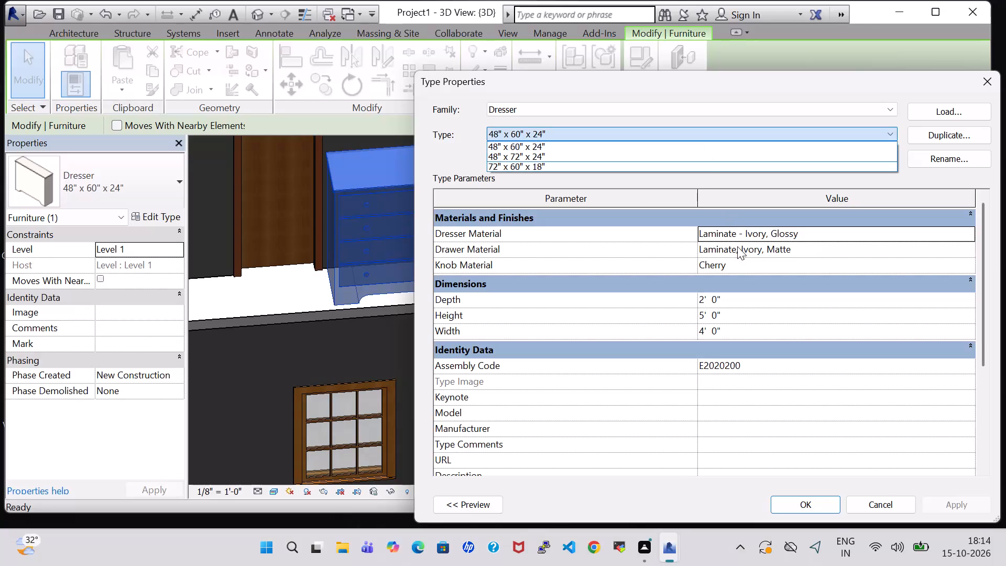
left_click(785, 499)
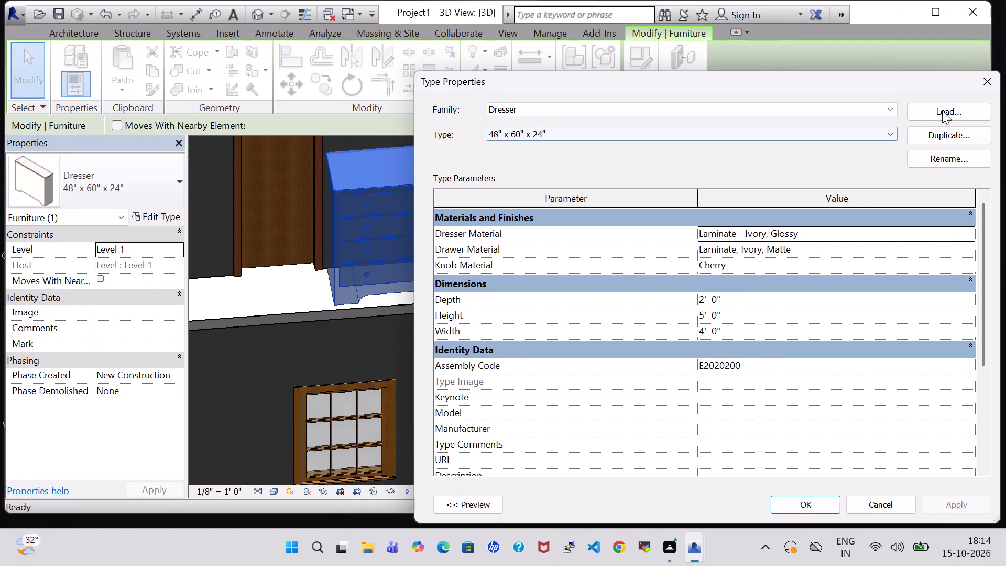
double_click(988, 79)
left_click(572, 214)
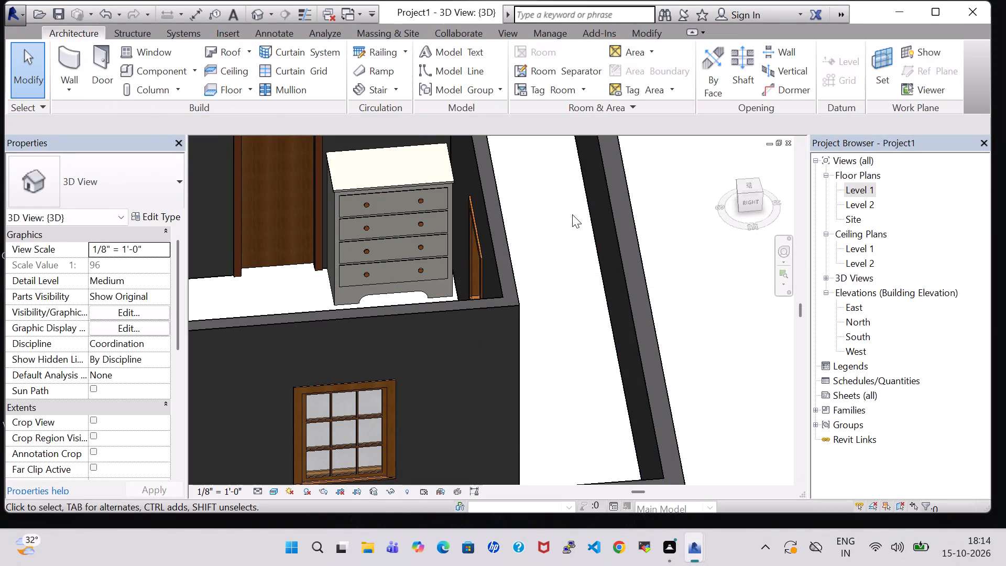
Nudge the Chair-Corbu west along the bedroom's south wall in 3D to 5' 5" from the west wall, and reopen the Level 1 plan.
middle_click_drag(572, 214, 611, 228, "shift")
middle_click_drag(611, 228, 592, 349)
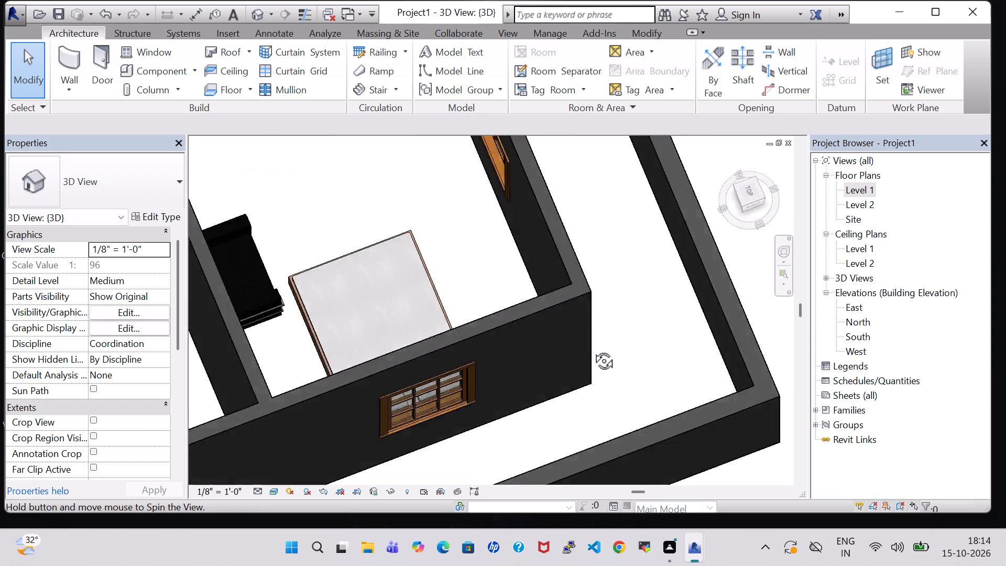
middle_click_drag(592, 349, 554, 322)
middle_click_drag(554, 322, 607, 169)
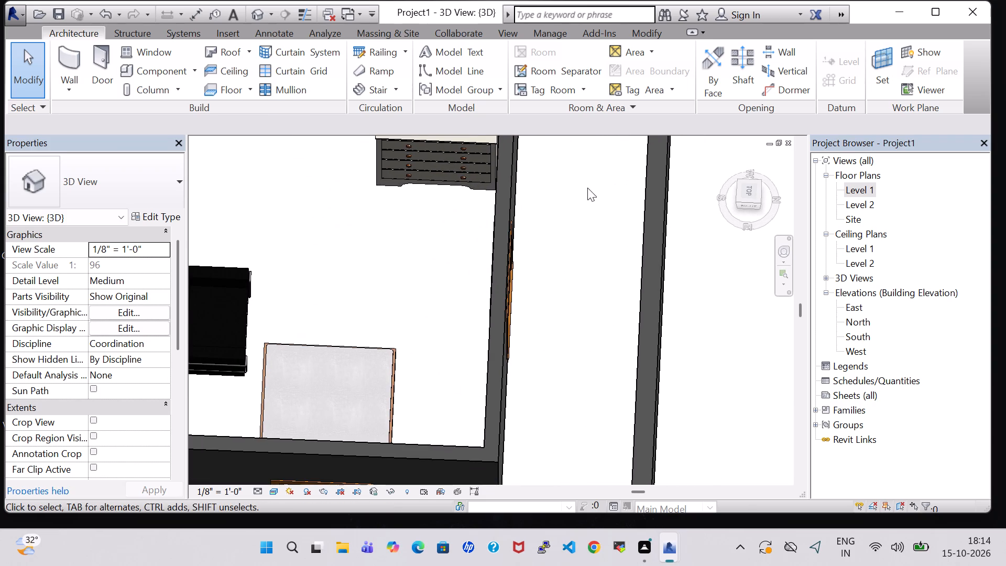
middle_click_drag(437, 278, 464, 321, "shift")
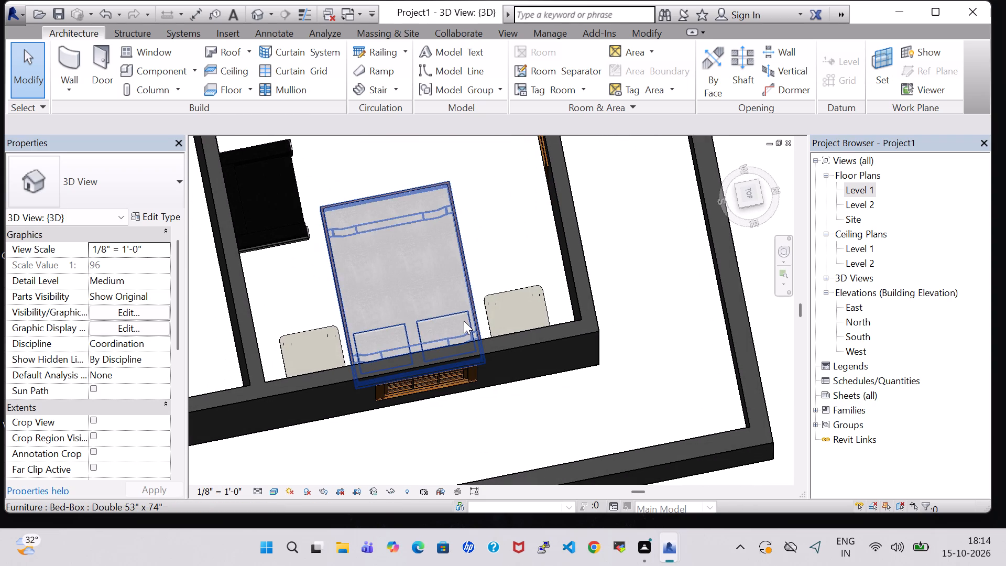
middle_click_drag(511, 242, 482, 232)
middle_click_drag(423, 246, 504, 224)
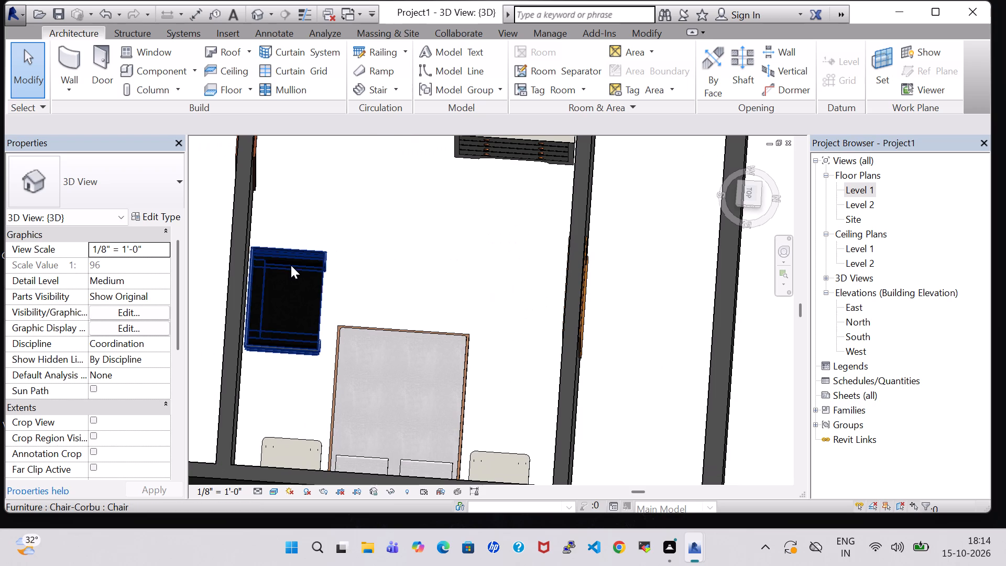
left_click(291, 265)
key("Up")
key("Up")
key("Up")
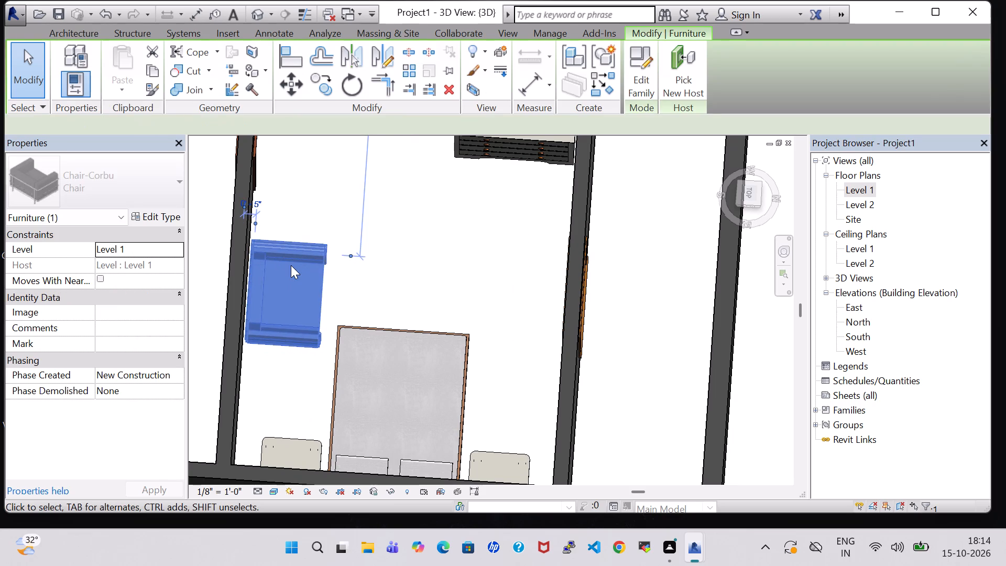
key("Up")
key("Up")
key("Up")
key("Up")
key("Up")
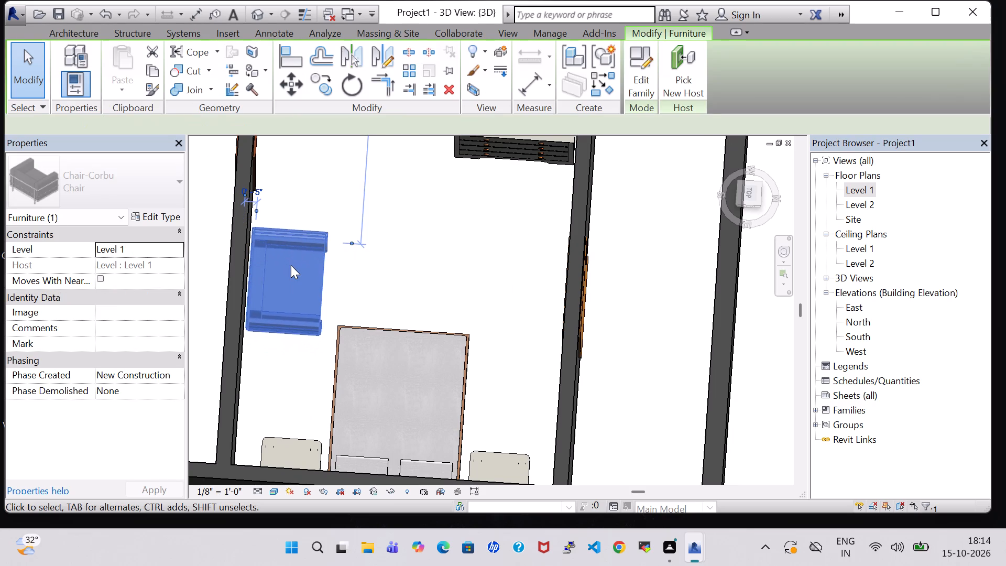
double_click(871, 186)
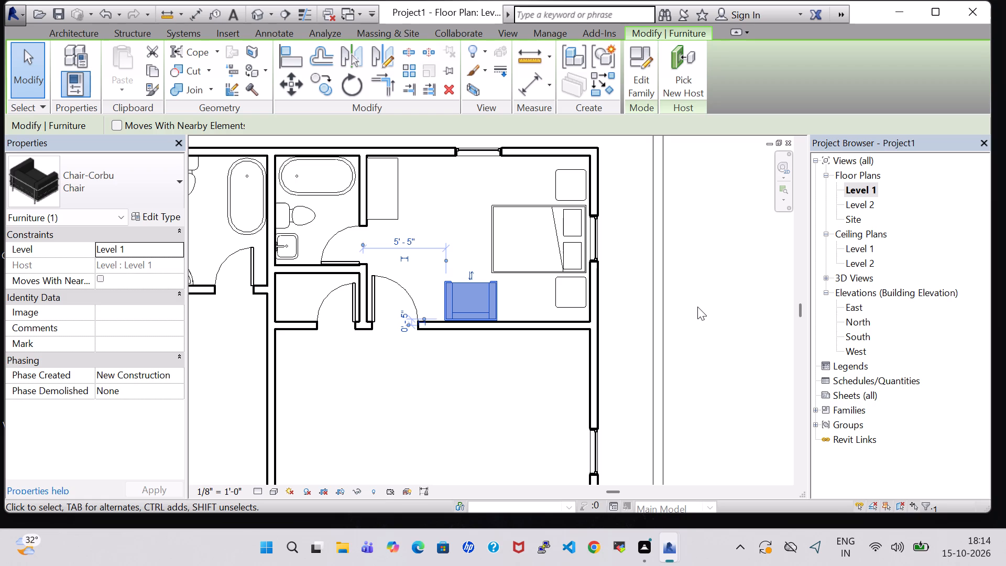
Load the Bed-Standard.0001 family from the Beds folder of the furniture library for placement as a Double 54" x 75" bed.
double_click(618, 329)
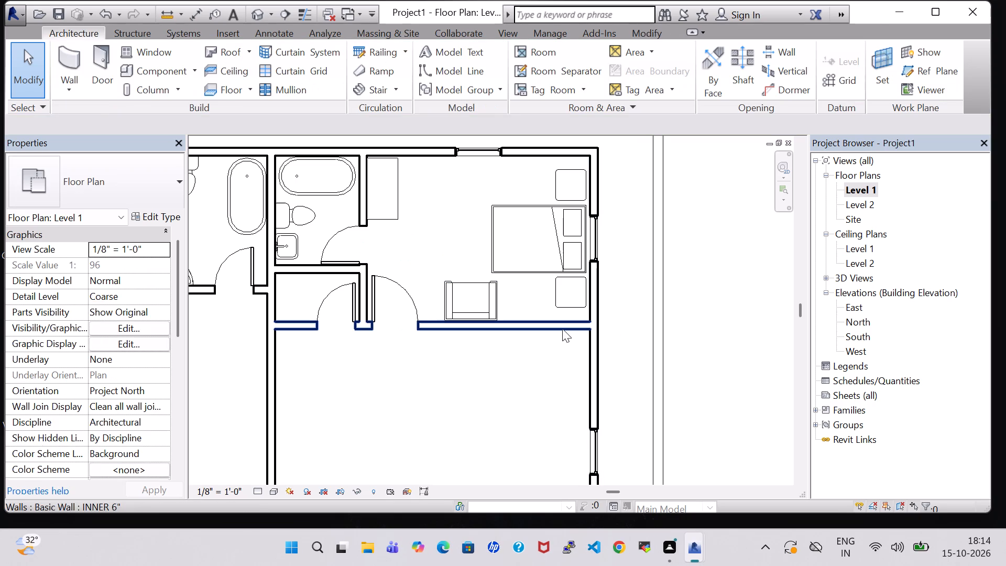
scroll(560, 362, "down", 1)
middle_click_drag(483, 404, 520, 304)
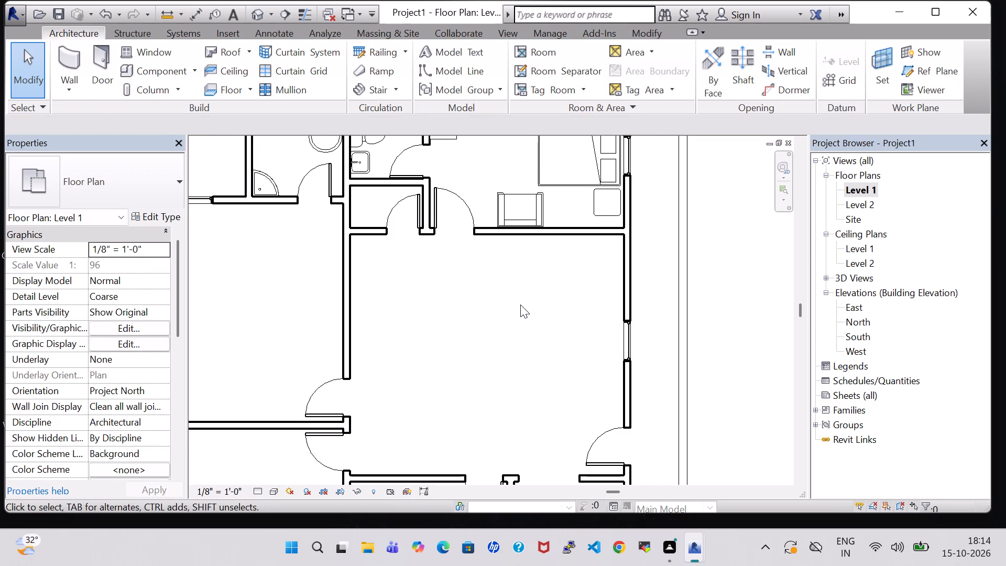
scroll(520, 304, "down", 2)
middle_click_drag(520, 304, 625, 310)
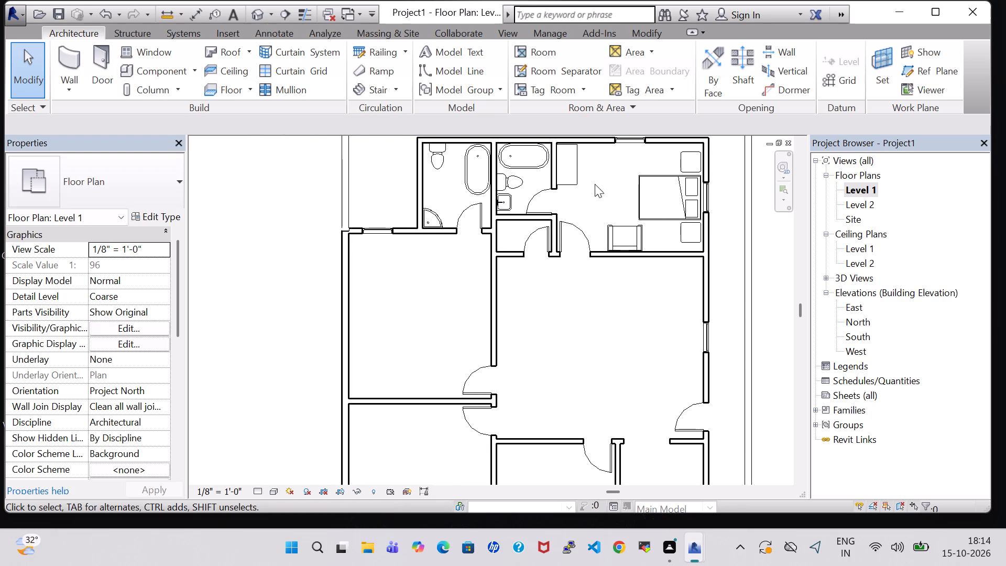
left_click(152, 75)
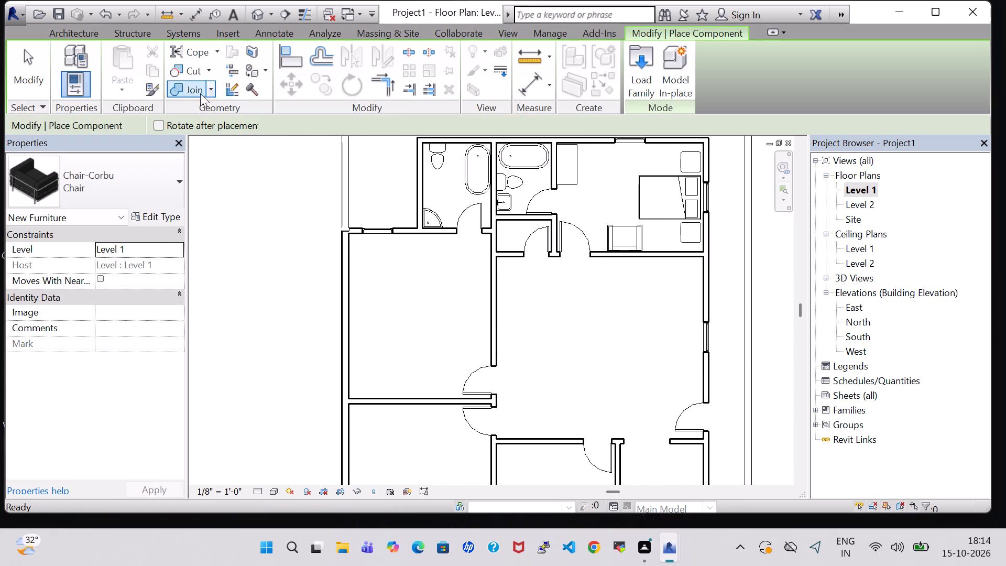
left_click(654, 86)
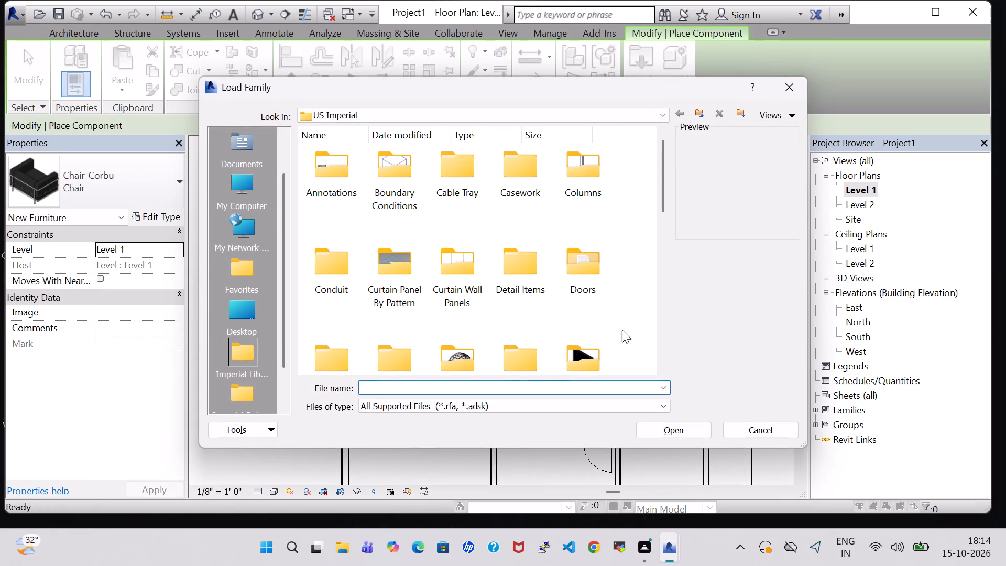
double_click(593, 365)
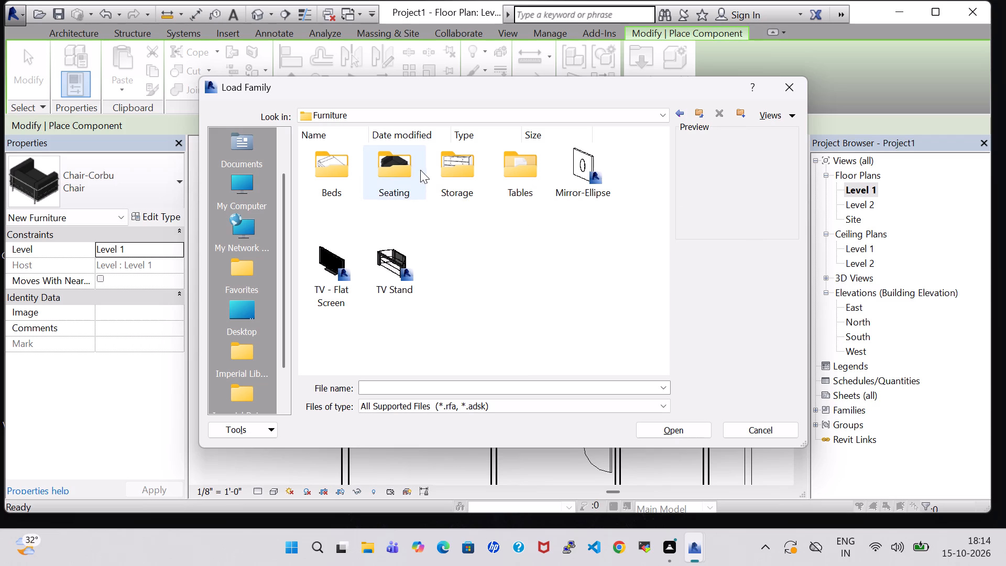
double_click(329, 165)
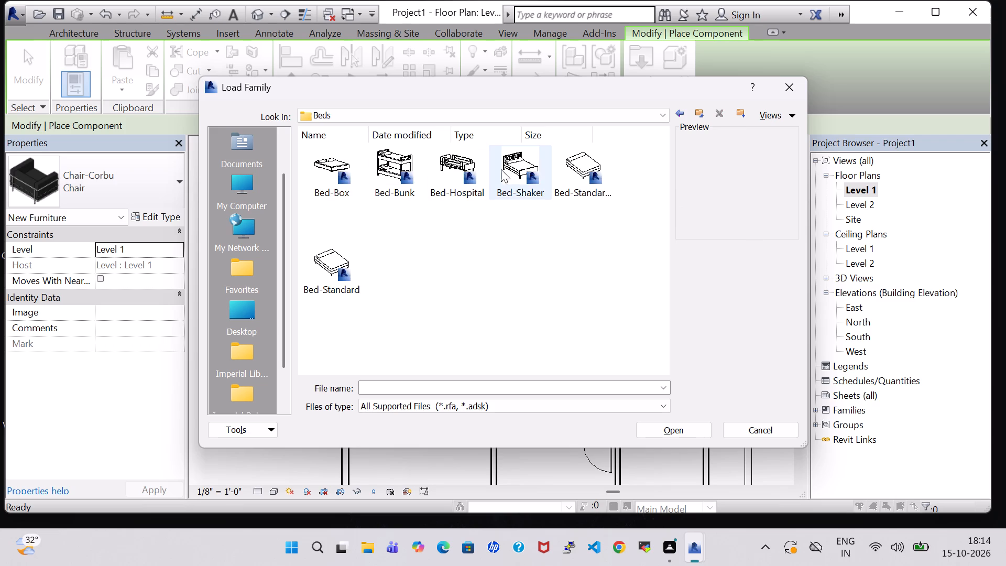
left_click(583, 181)
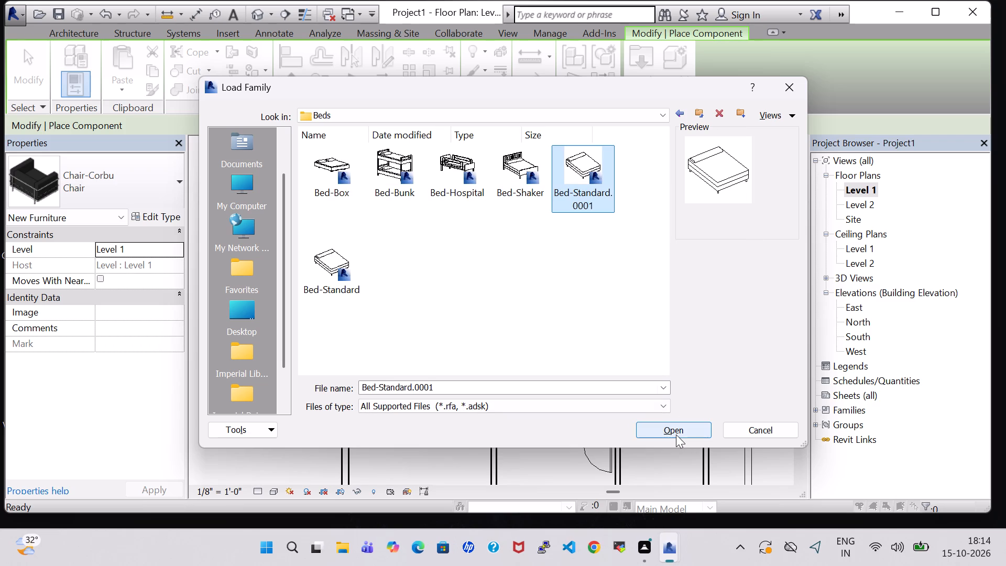
left_click(675, 434)
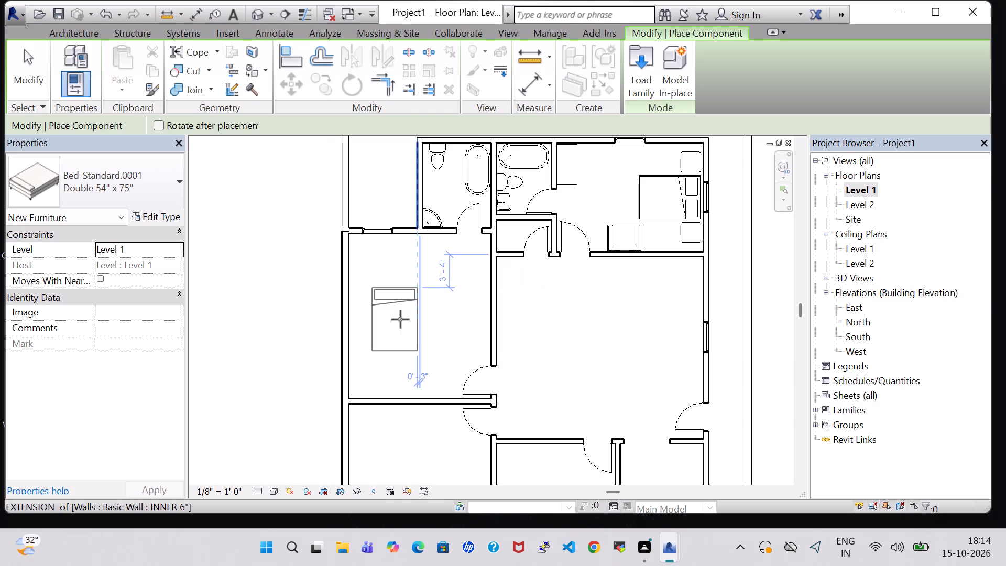
Place the Double 54" x 75" bed in the western bedroom, rotated so its headboard is against the west wall.
key("space")
scroll(400, 319, "up", 2)
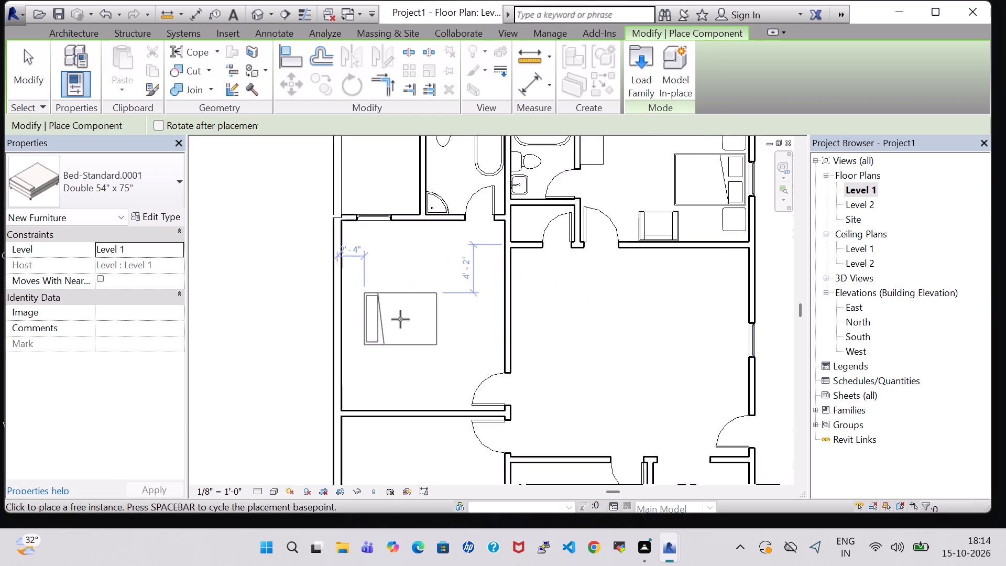
scroll(400, 319, "up", 4)
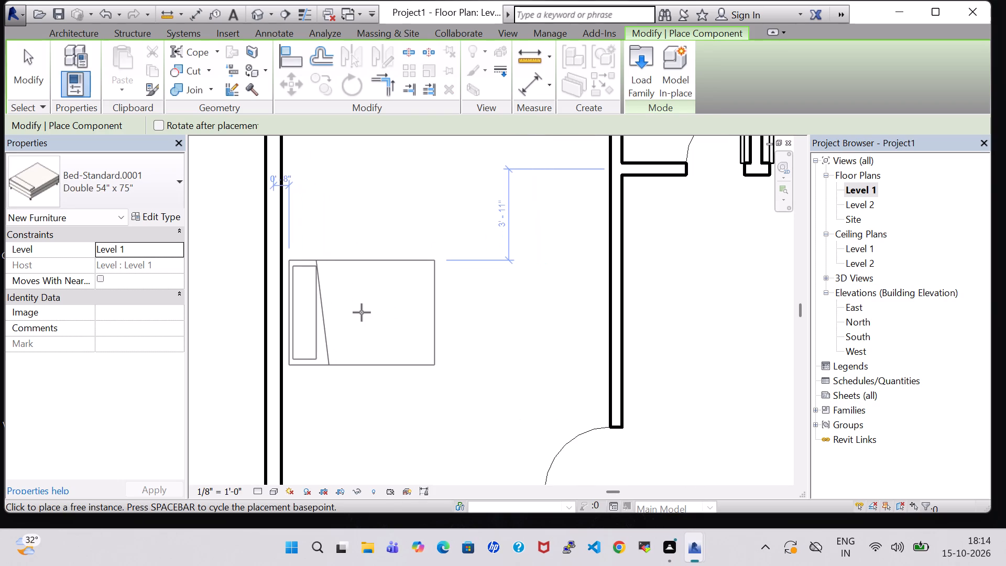
scroll(364, 313, "up", 5)
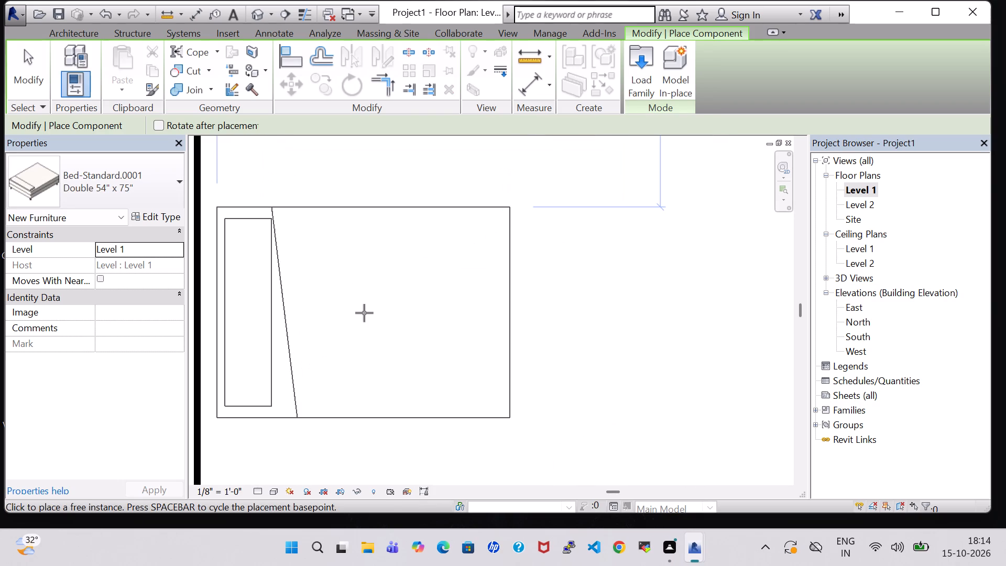
left_click(355, 313)
scroll(362, 313, "down", 4)
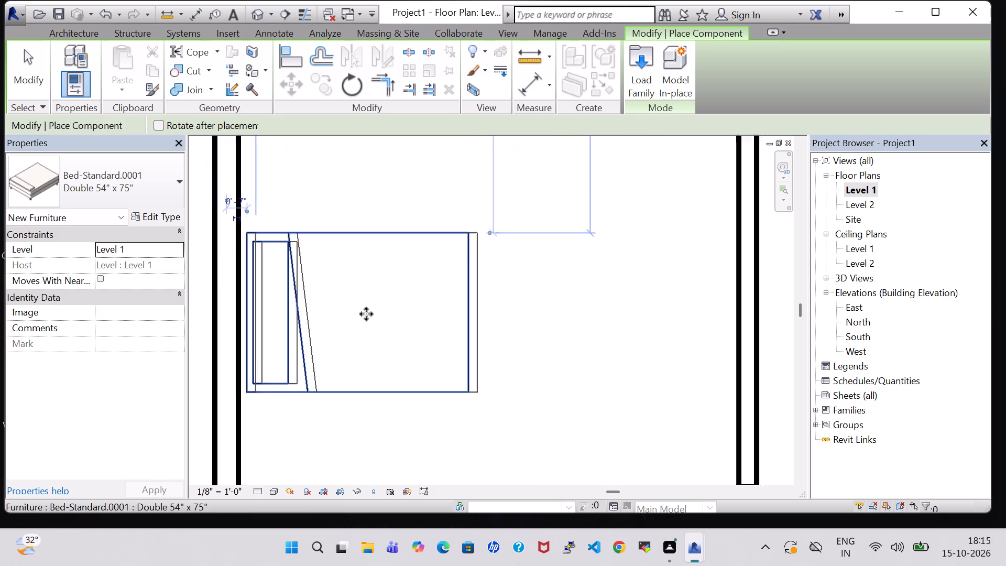
scroll(366, 314, "down", 7)
key("Escape")
key("Escape")
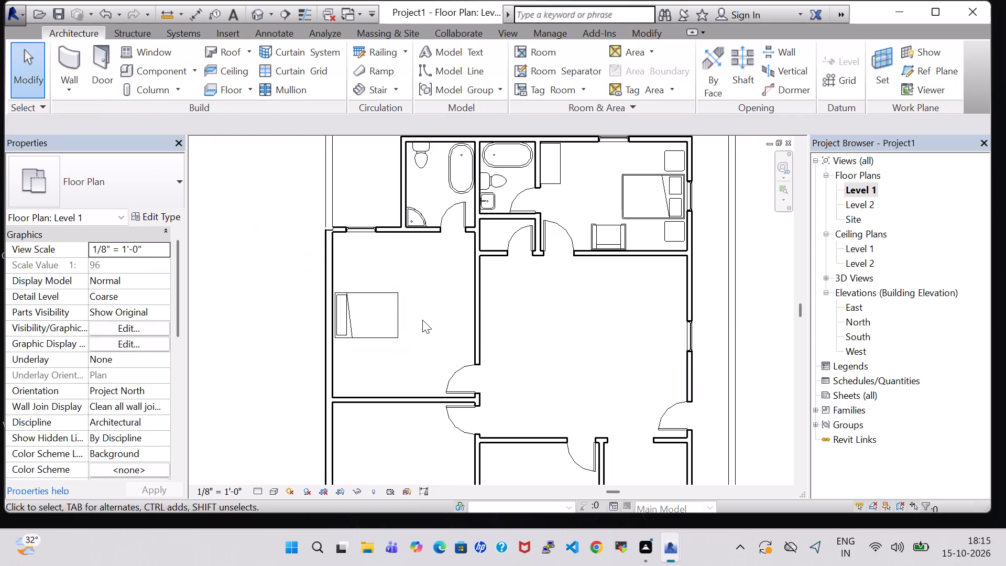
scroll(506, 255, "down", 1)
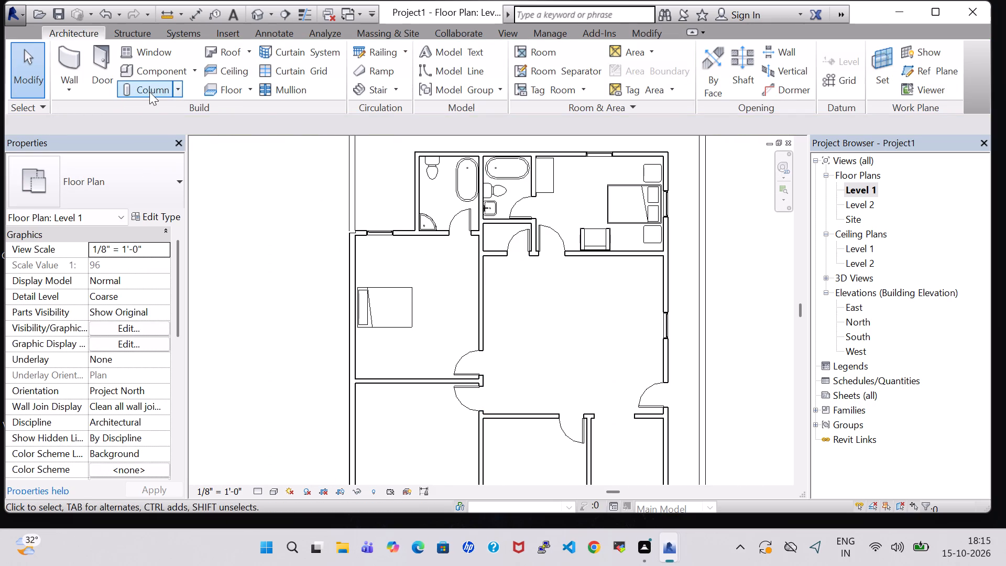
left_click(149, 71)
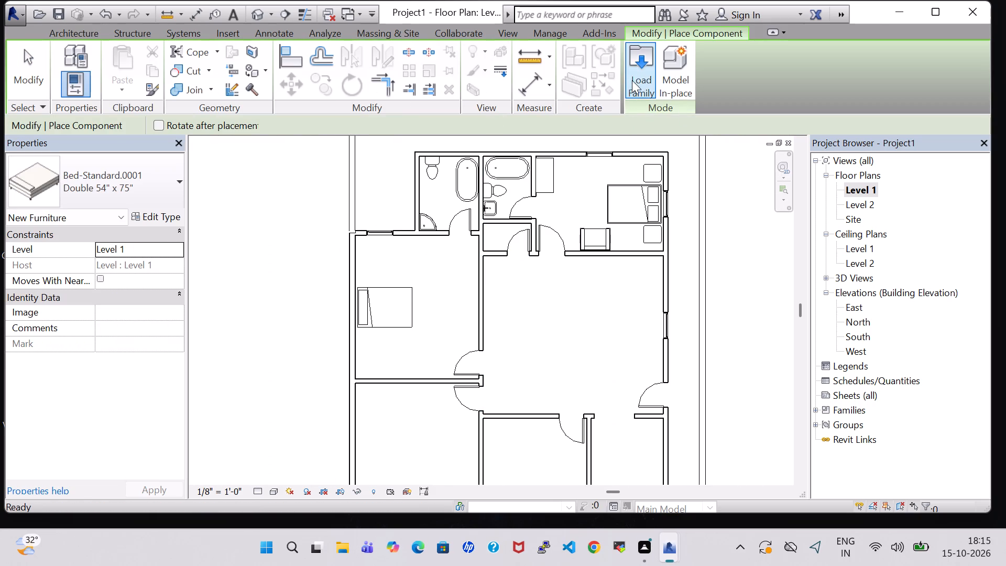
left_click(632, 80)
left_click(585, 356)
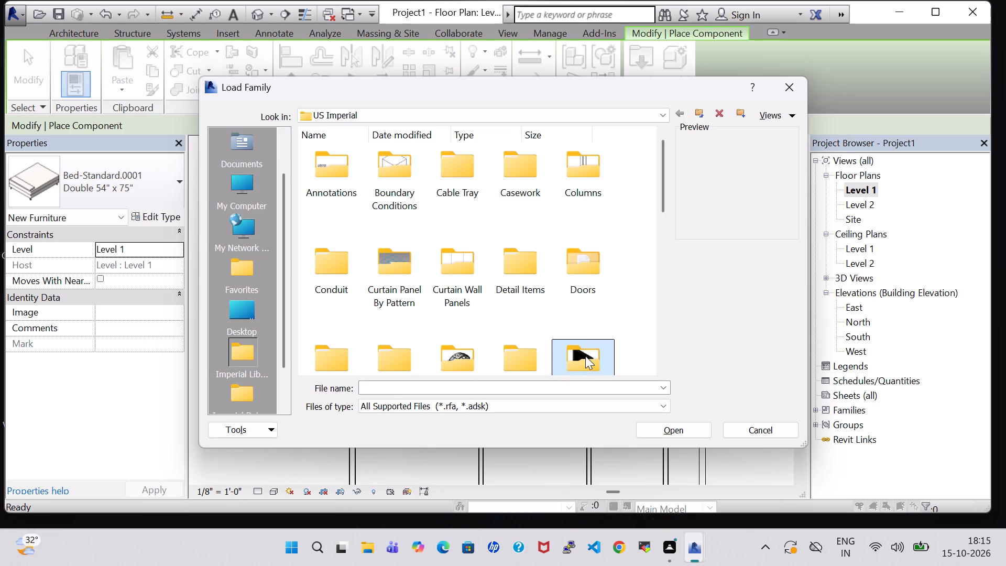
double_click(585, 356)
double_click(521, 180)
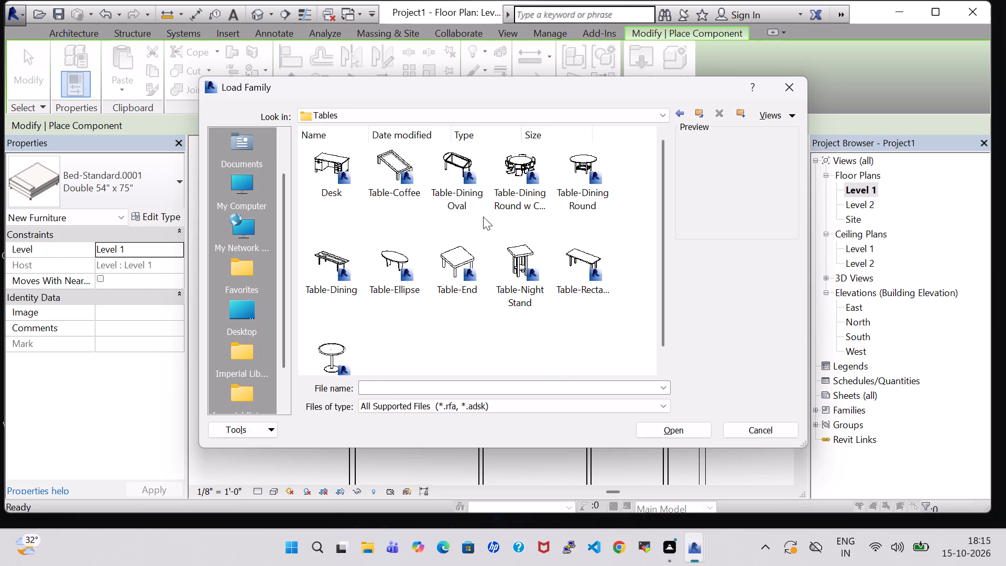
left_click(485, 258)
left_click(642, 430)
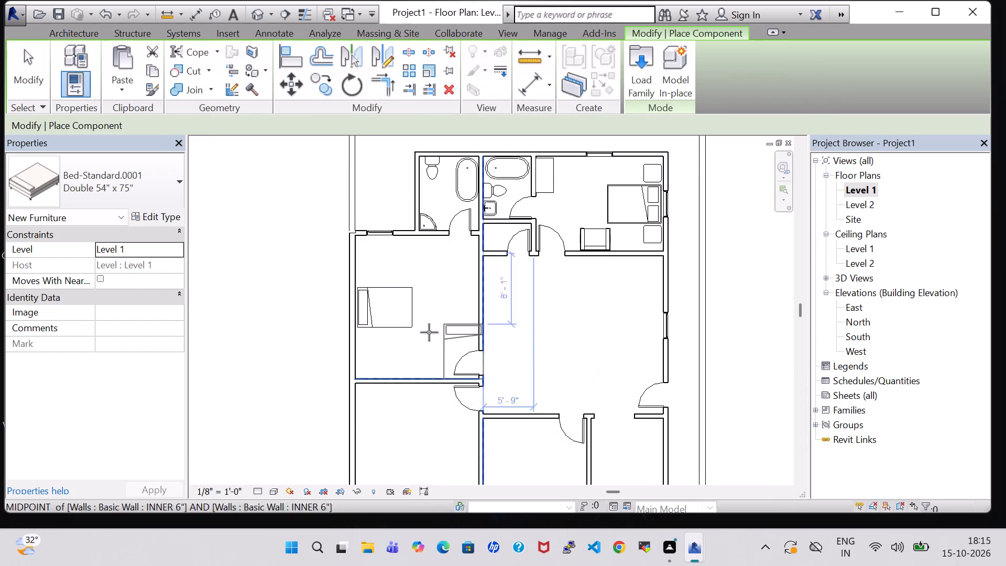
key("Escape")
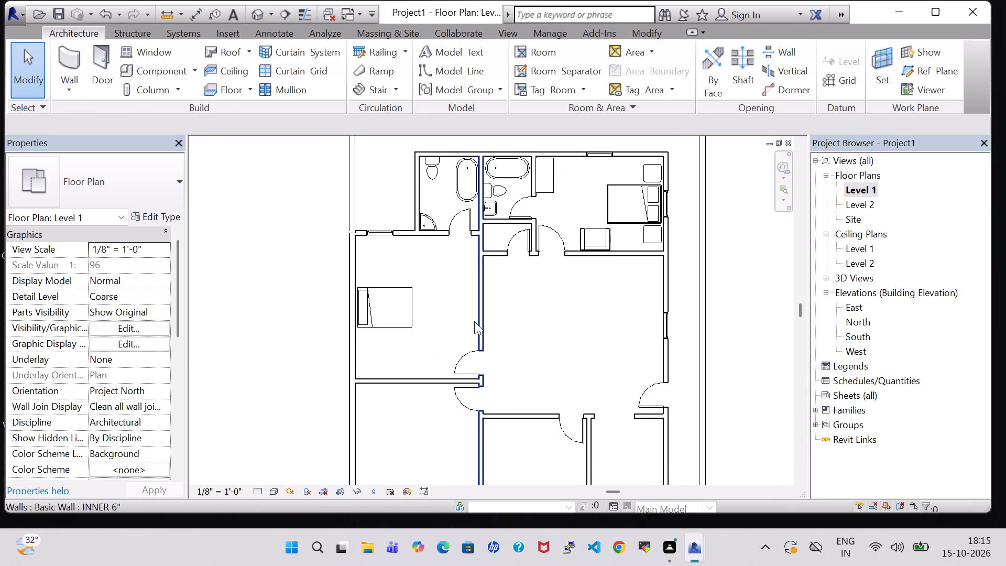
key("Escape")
Place two 24" x 24" Table-End tables along the west wall, one on each side of the double bed, about 12' 2" from the east wall.
left_click(652, 243)
right_click(652, 243)
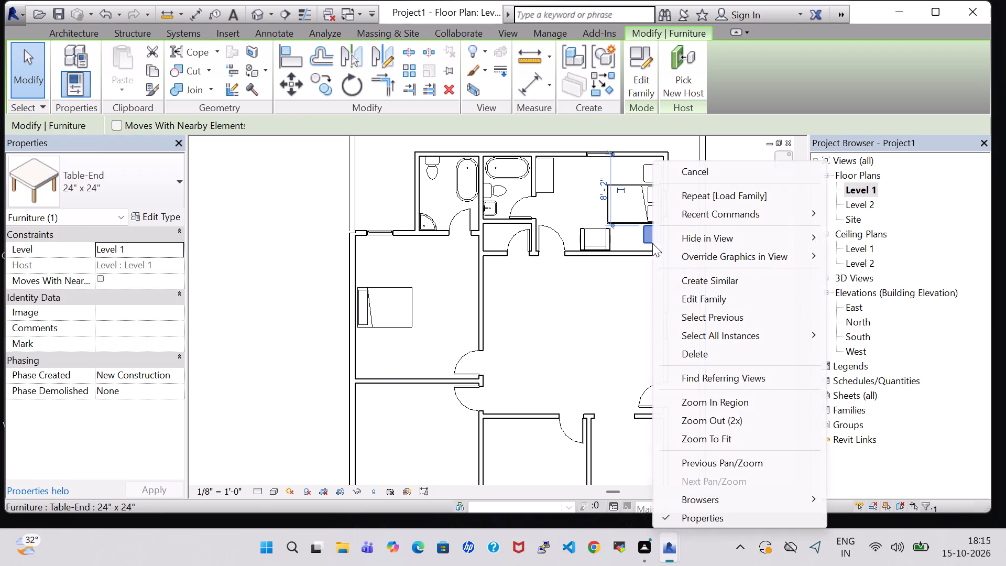
left_click(704, 284)
scroll(389, 276, "up", 5)
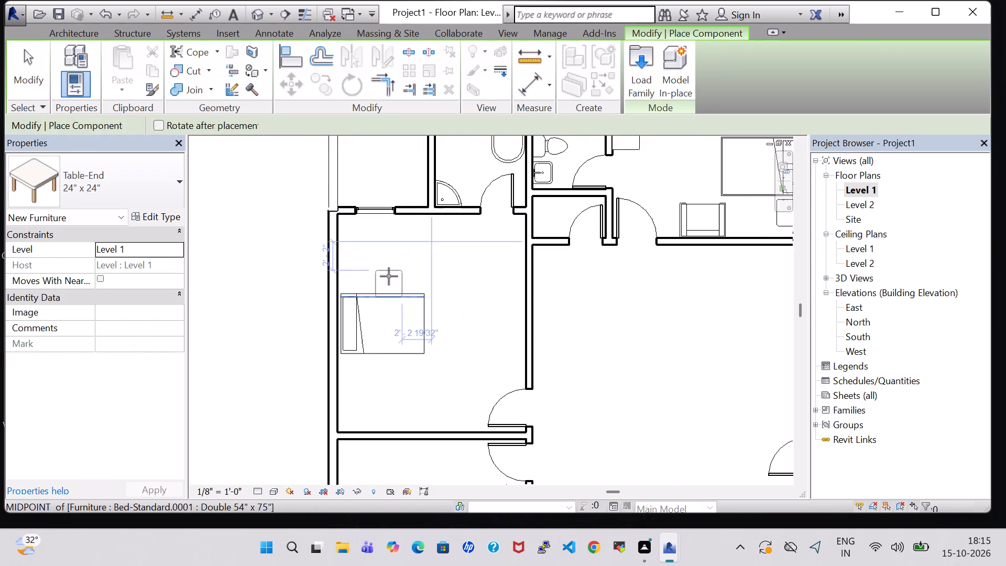
scroll(346, 273, "up", 4)
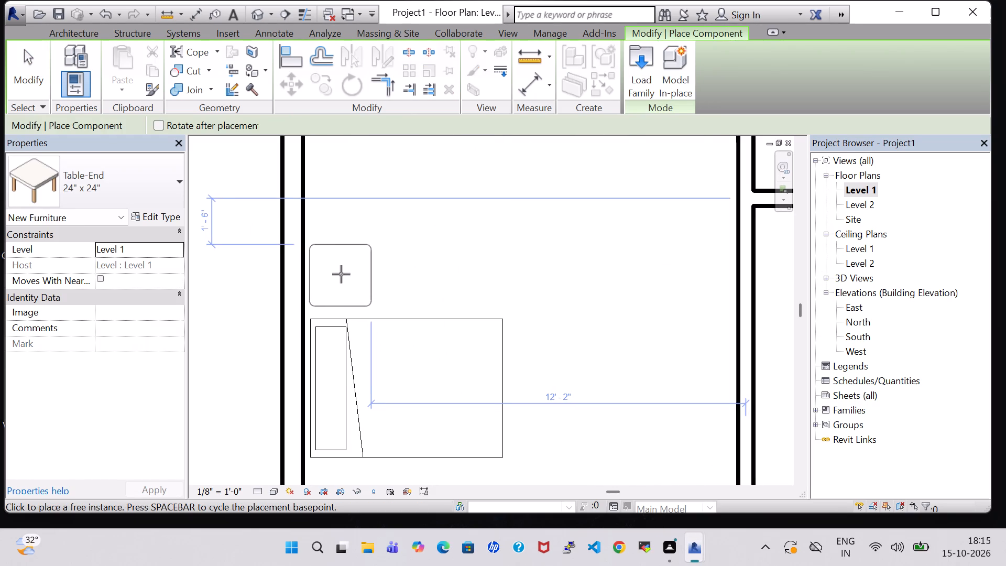
left_click(341, 274)
scroll(346, 274, "down", 4)
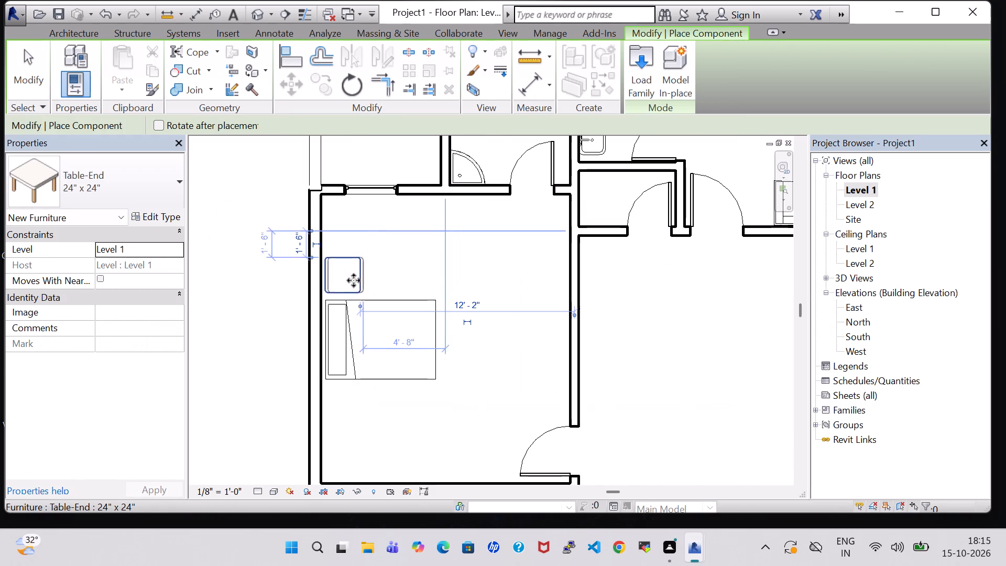
scroll(337, 422, "up", 3)
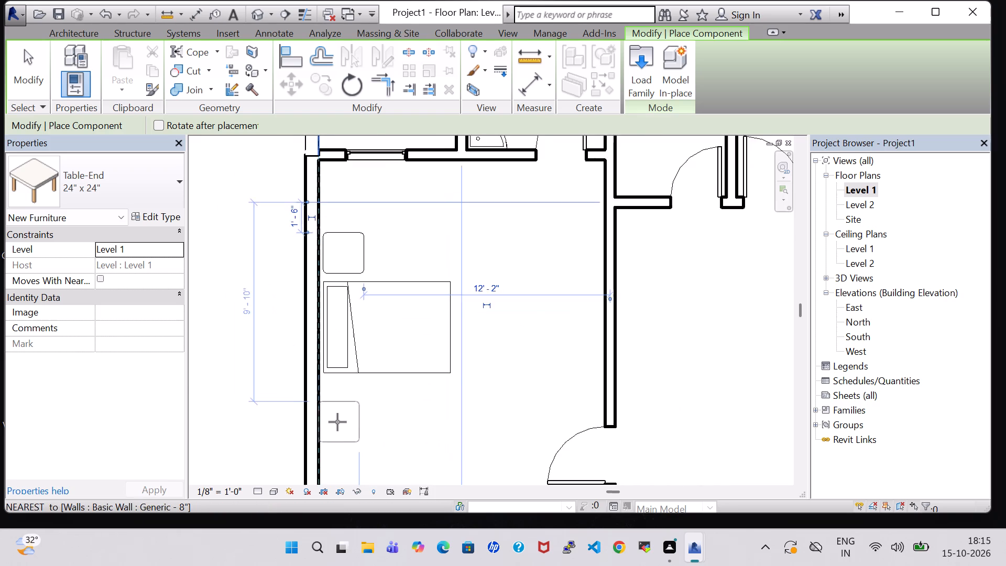
scroll(337, 422, "up", 2)
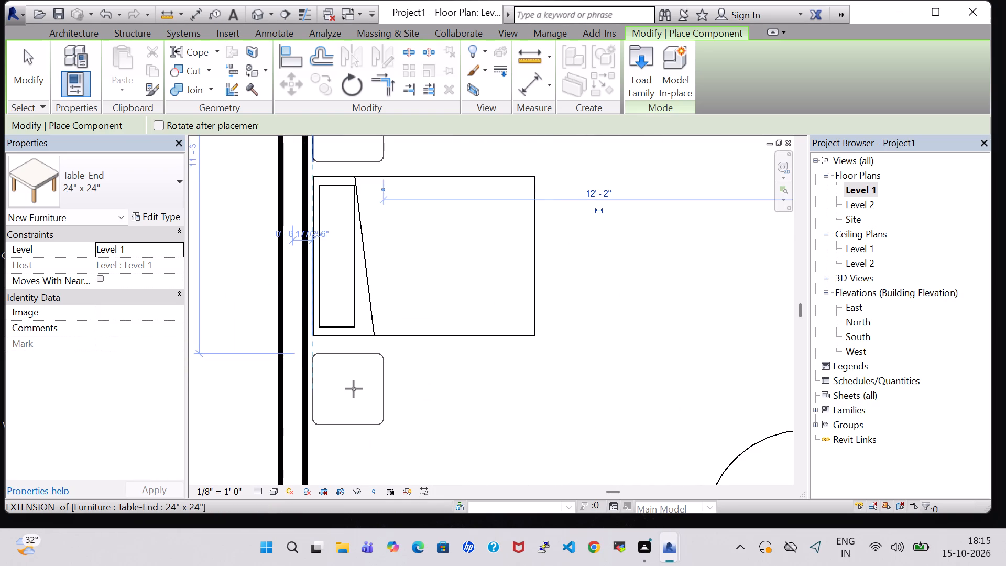
left_click(354, 389)
key("Escape")
key("Escape")
Load the Chair-Corbu.0001 family from the Seating folder of the furniture library.
scroll(465, 386, "down", 4)
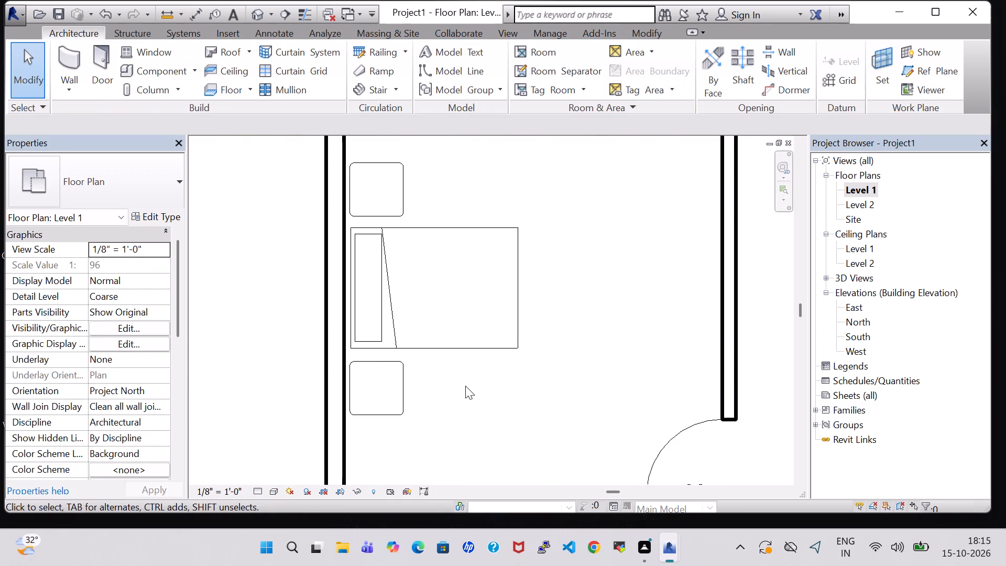
scroll(465, 386, "down", 5)
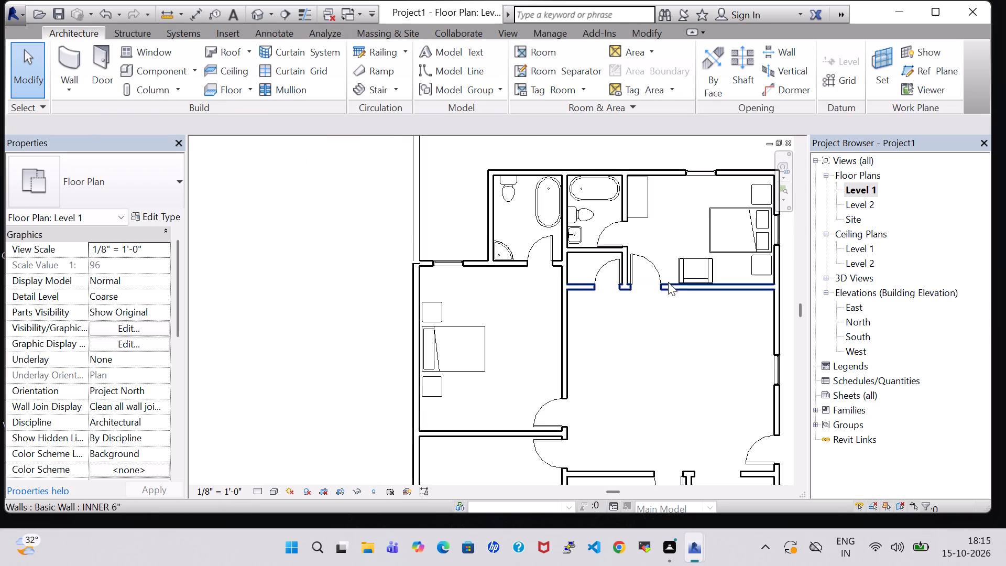
left_click(137, 77)
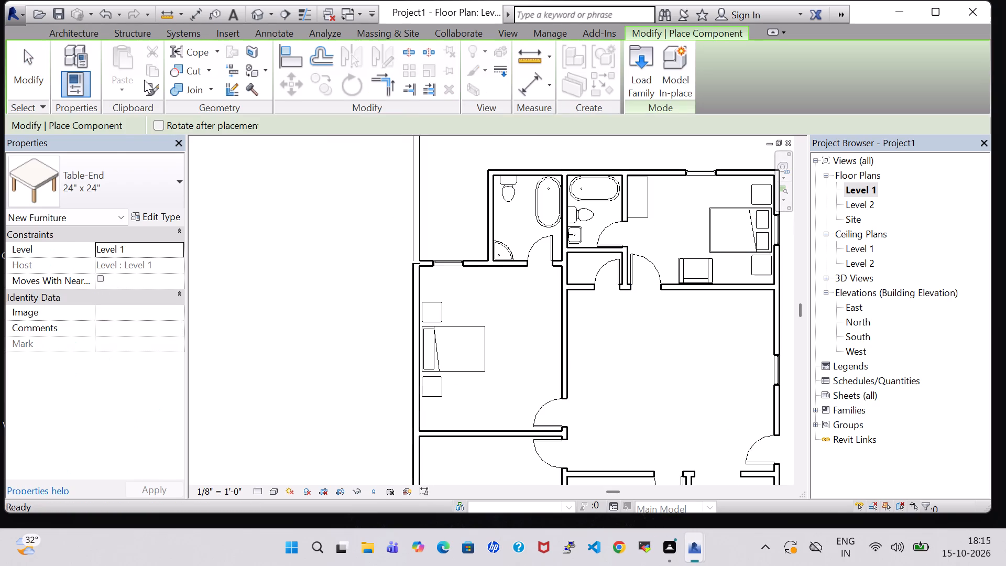
left_click(627, 74)
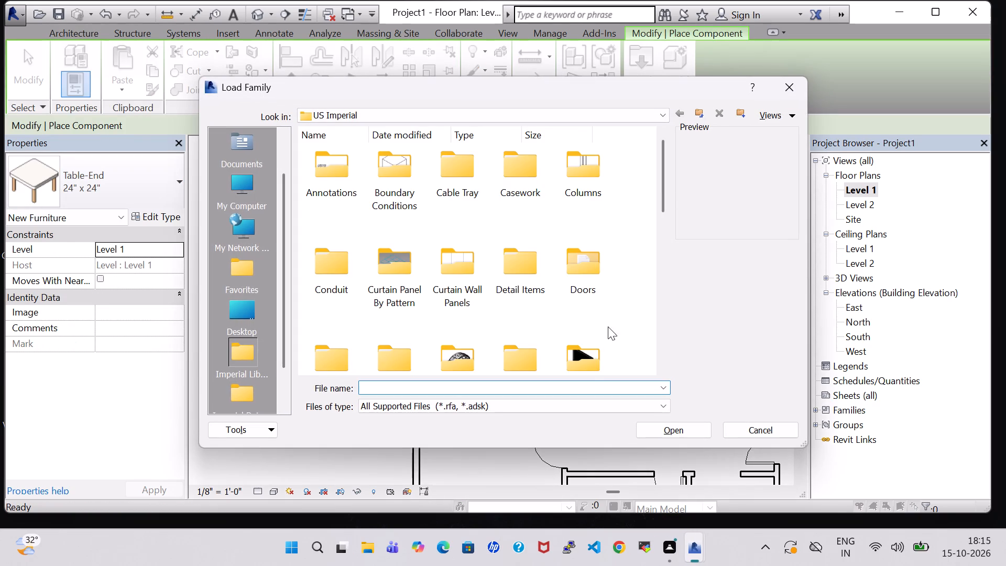
double_click(595, 365)
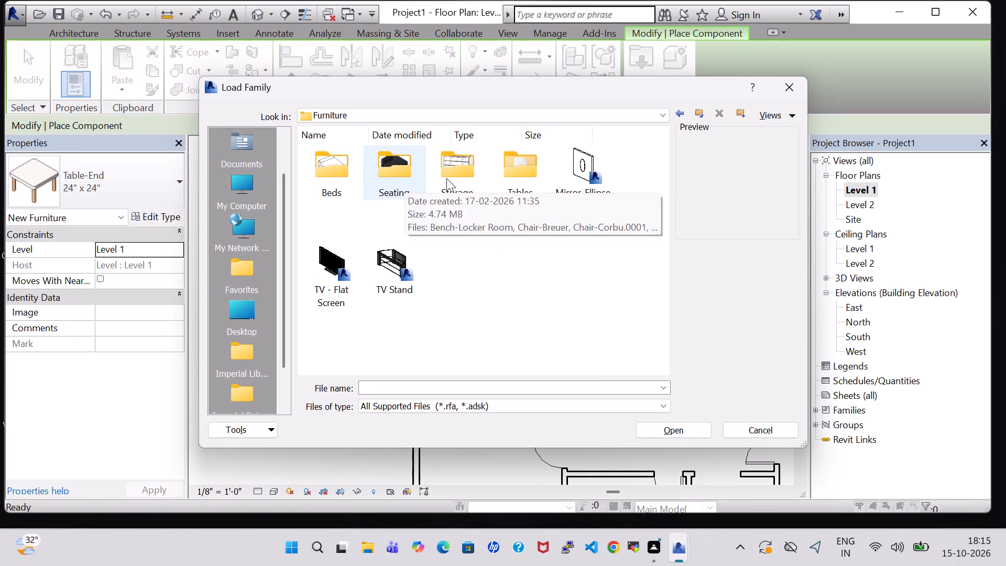
double_click(406, 171)
scroll(450, 262, "down", 2)
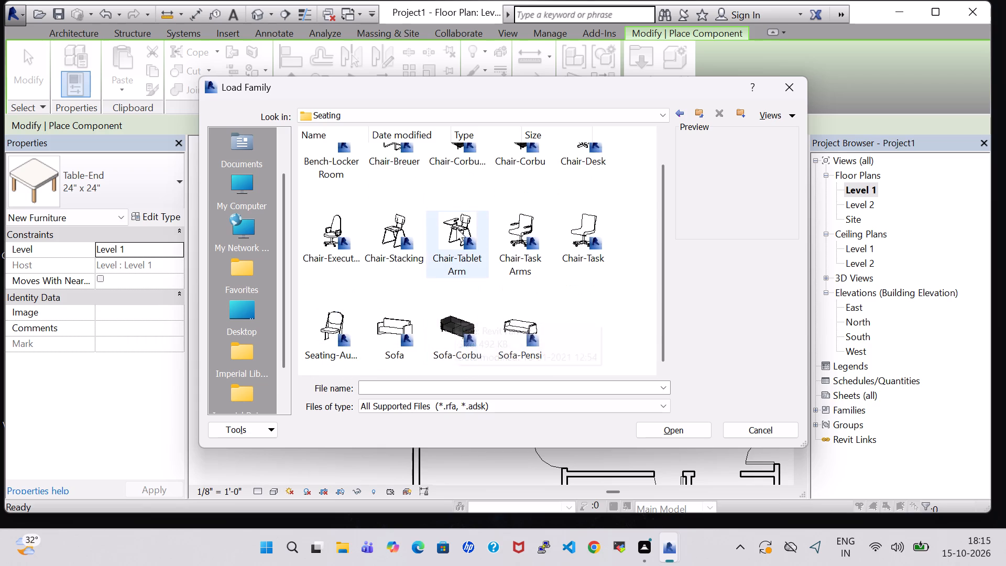
scroll(456, 228, "up", 2)
left_click(473, 164)
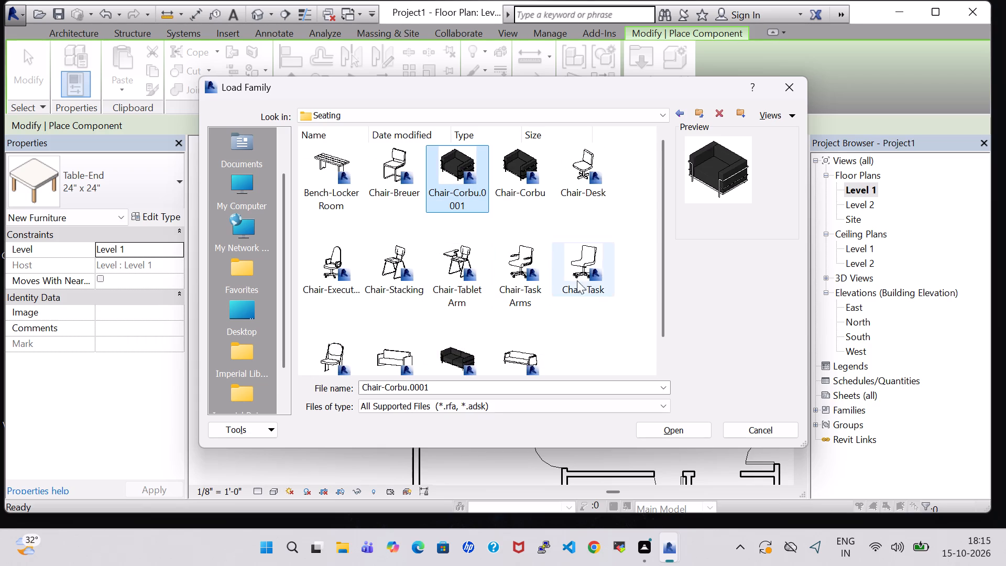
left_click(691, 426)
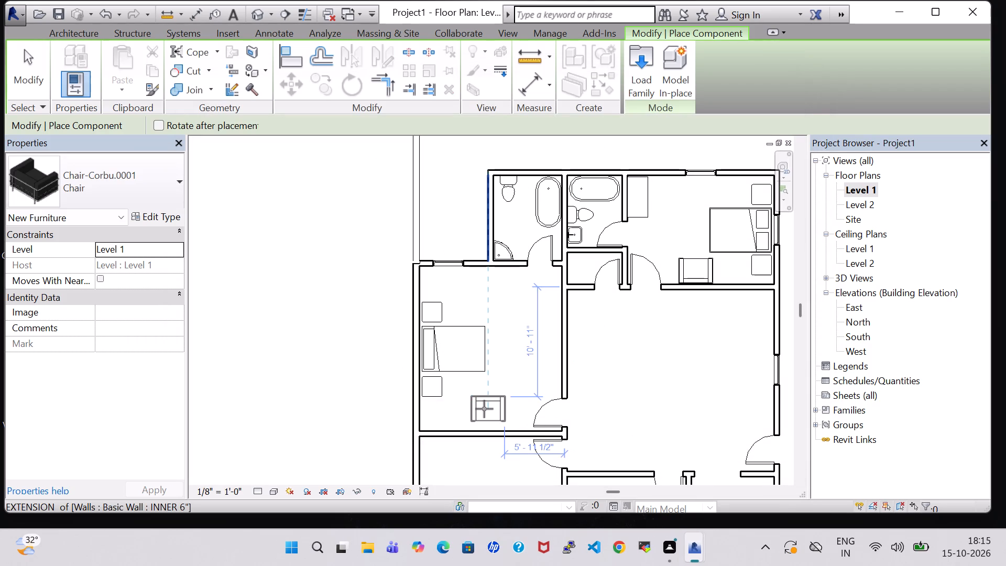
Place the Chair-Corbu.0001 chair by the western bedroom's south wall, rotated with its back to that wall, about 3' 8" from the west wall.
key("space")
key("space")
key("space")
scroll(484, 409, "up", 2)
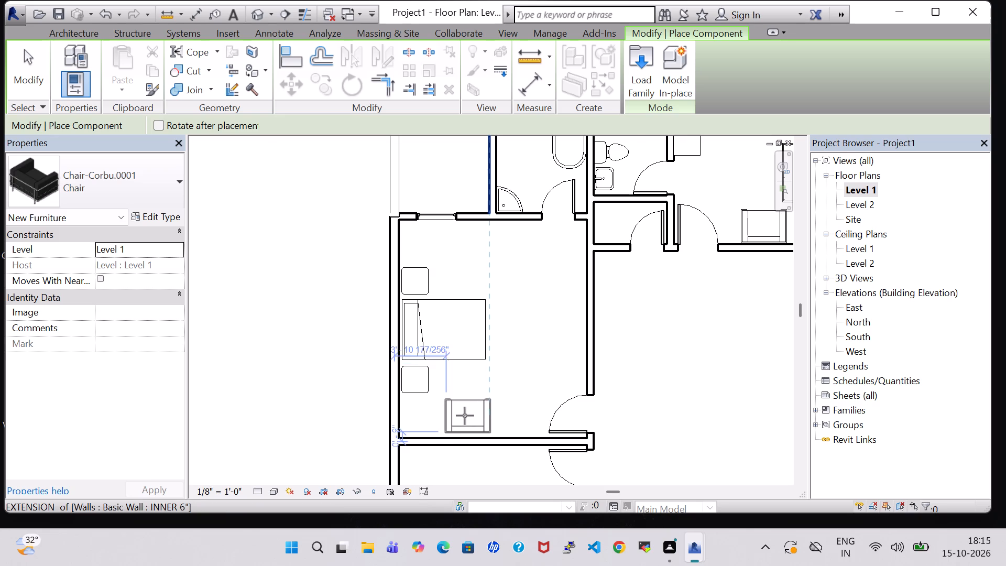
scroll(465, 416, "up", 7)
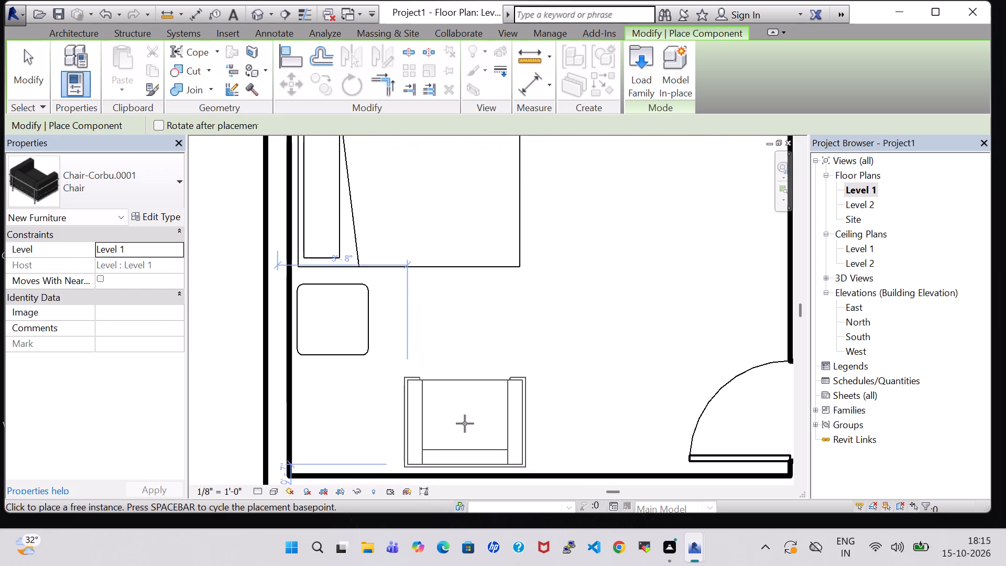
left_click(465, 426)
scroll(465, 426, "down", 4)
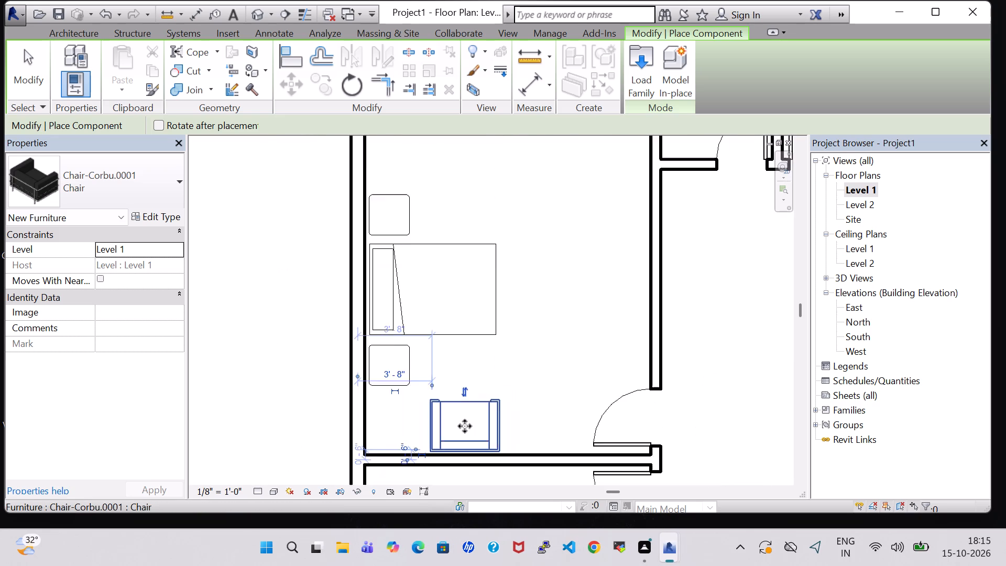
scroll(465, 426, "down", 4)
key("Escape")
key("Escape")
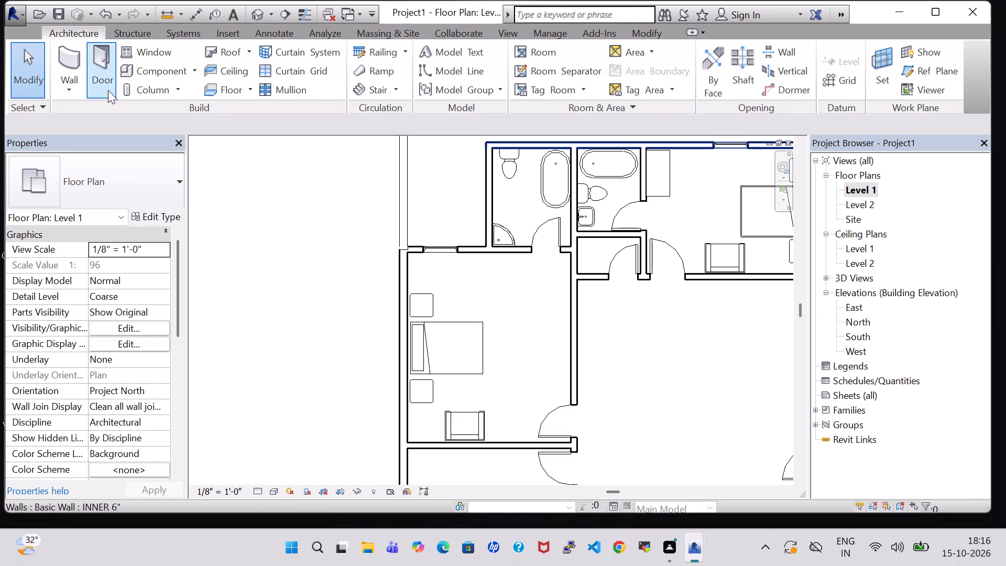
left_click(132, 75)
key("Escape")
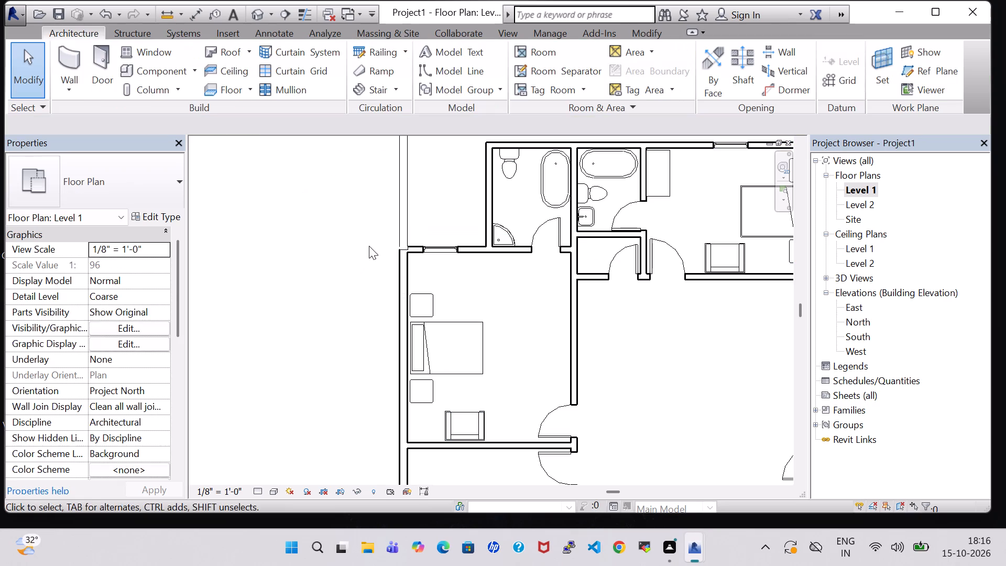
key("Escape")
Place a 48" x 60" x 24" Dresser, matching the eastern bedroom's, against the western bedroom's north wall between the window and the bathroom door.
left_click(663, 179)
right_click(663, 179)
left_click(705, 280)
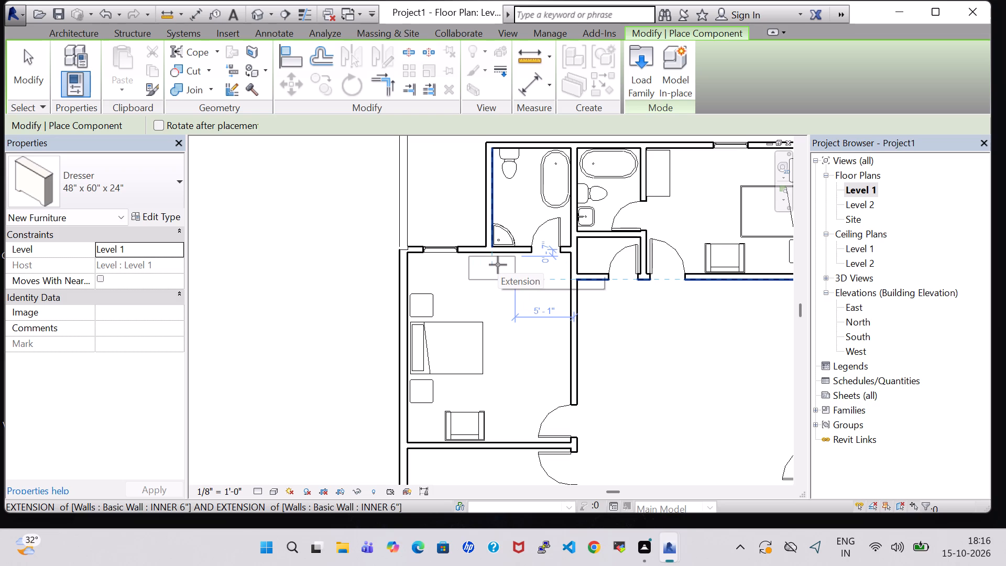
scroll(497, 267, "up", 2)
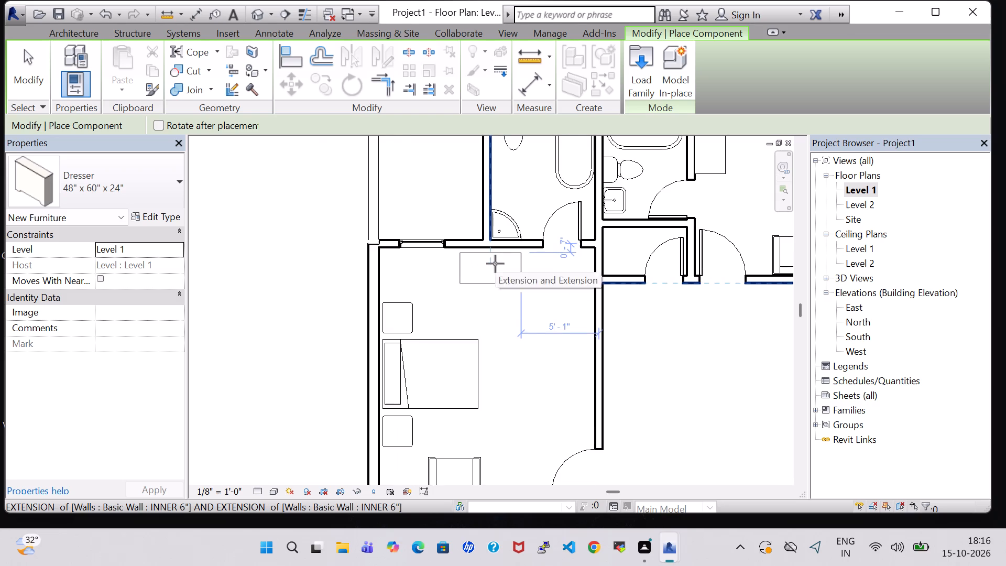
scroll(495, 264, "up", 11)
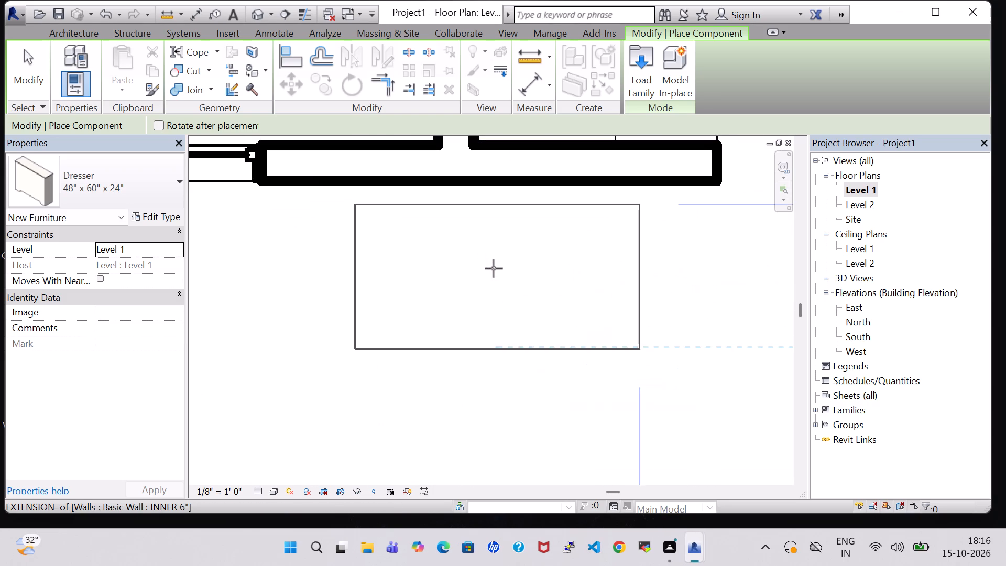
left_click(482, 261)
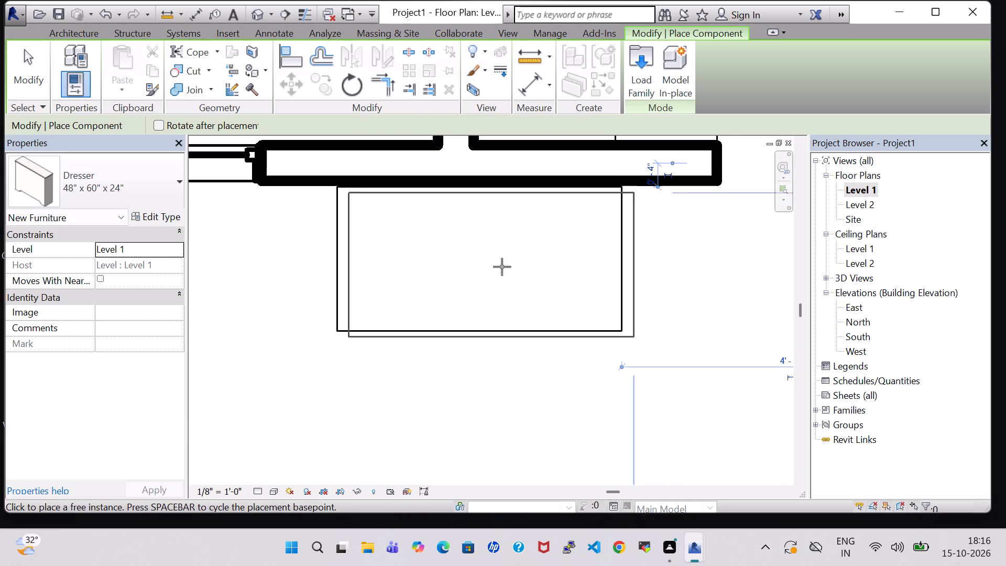
key("Escape")
key("Escape")
Examine the western bedroom's furniture layout in the default 3D view, and return to the Level 1 floor plan.
scroll(502, 267, "down", 6)
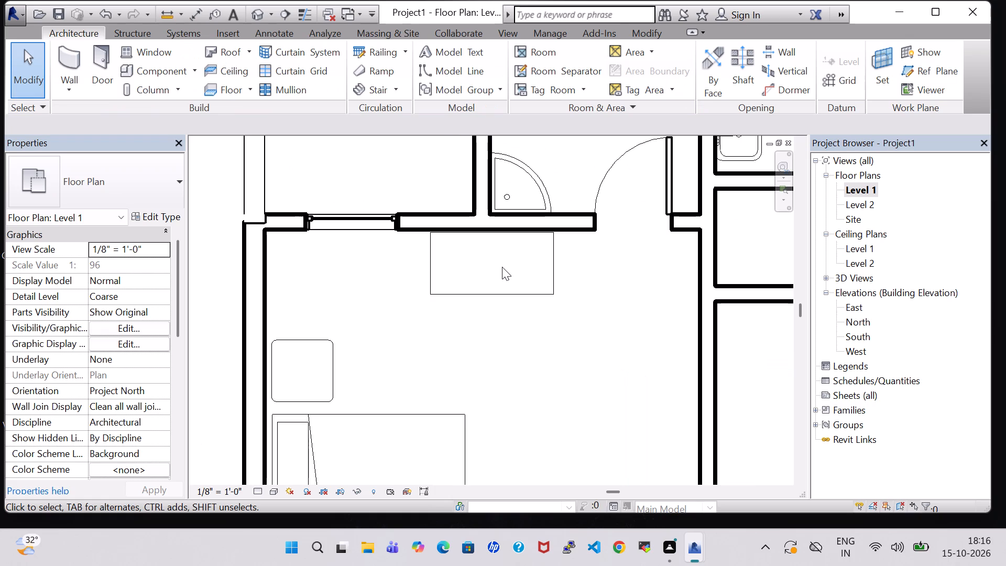
scroll(502, 267, "down", 3)
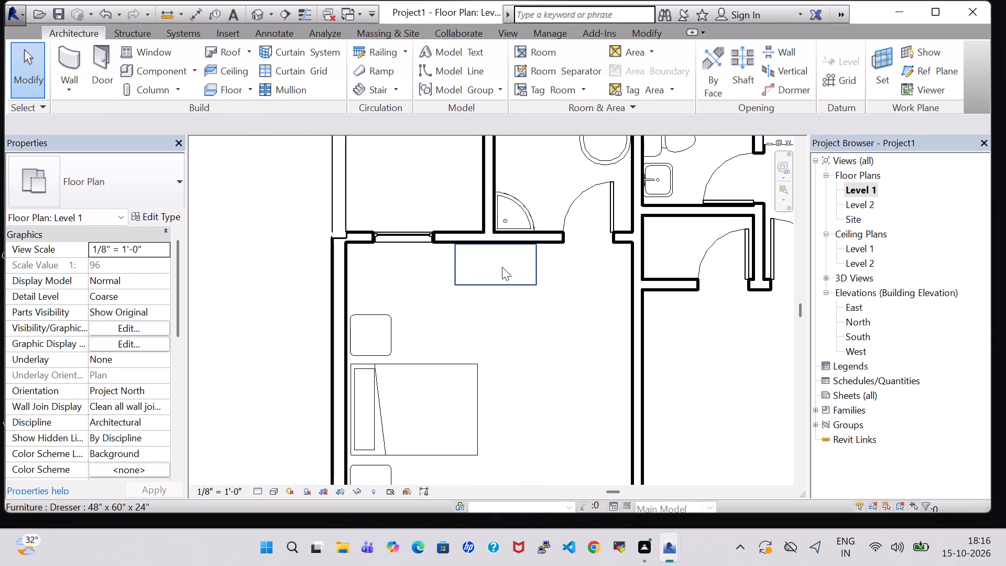
scroll(502, 267, "down", 3)
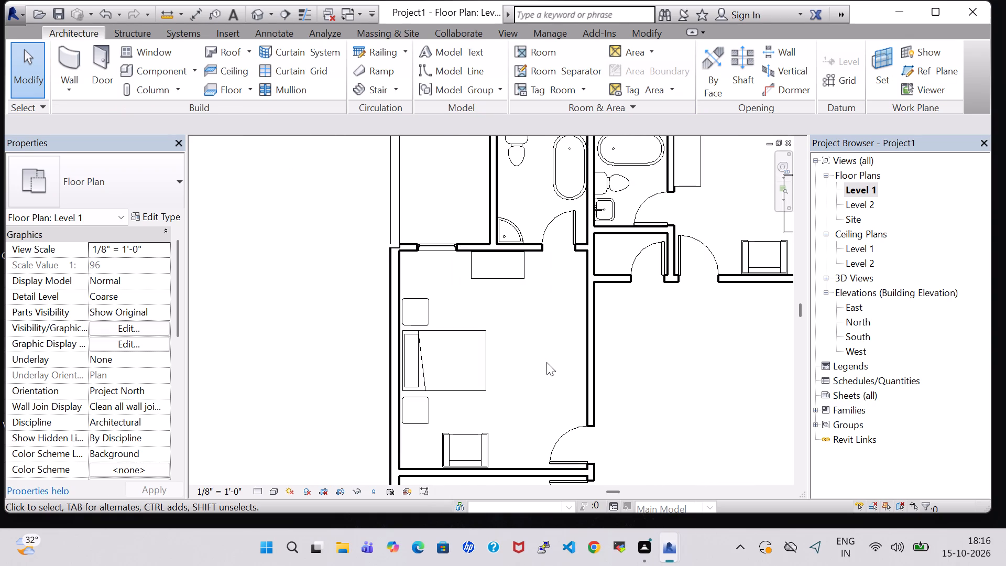
left_click(257, 17)
scroll(457, 252, "down", 5)
middle_click_drag(457, 252, 504, 367)
middle_click_drag(315, 310, 423, 462)
middle_click_drag(407, 281, 425, 351)
scroll(425, 351, "up", 1)
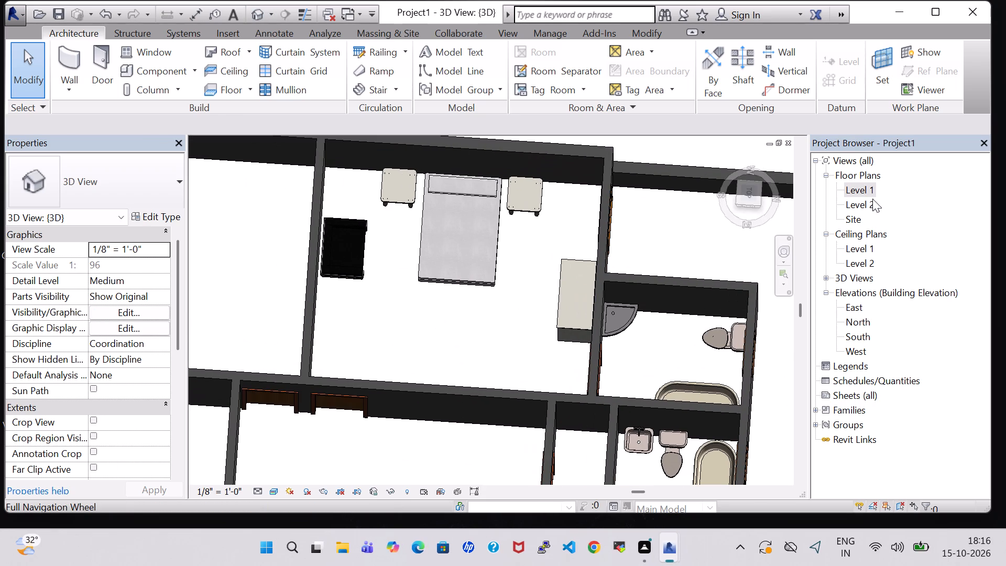
double_click(866, 184)
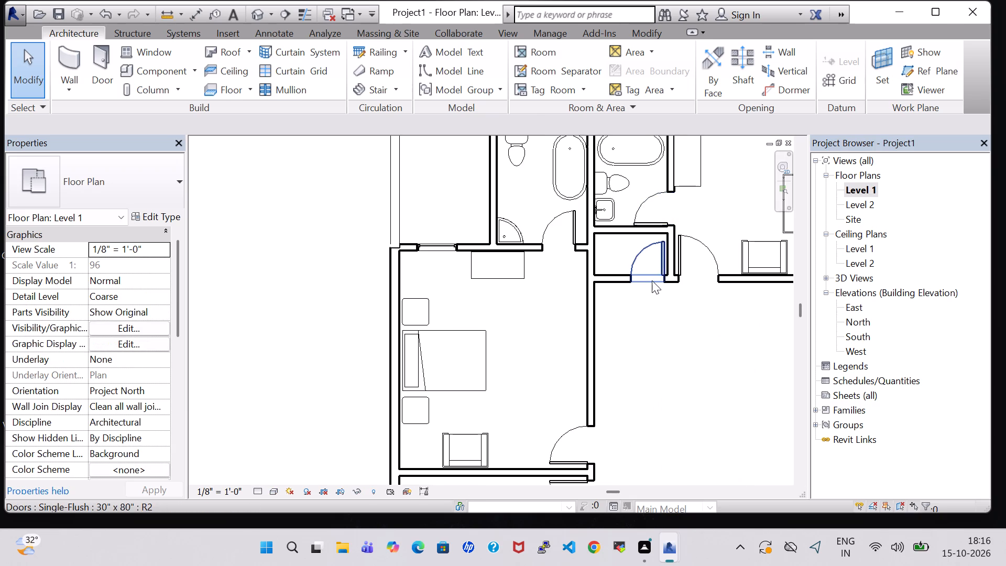
Place a 48" x 60" x 24" Dresser against the south wall of the southwestern bedroom, about 5' 4" from the east wall.
scroll(652, 280, "down", 2)
middle_click_drag(685, 340, 607, 335)
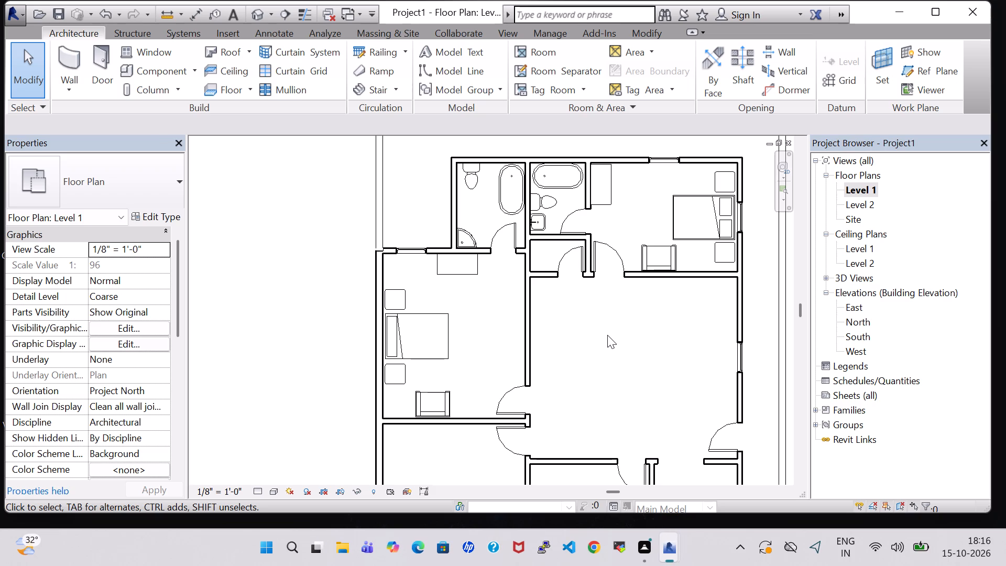
scroll(607, 335, "down", 2)
middle_click_drag(607, 335, 577, 242)
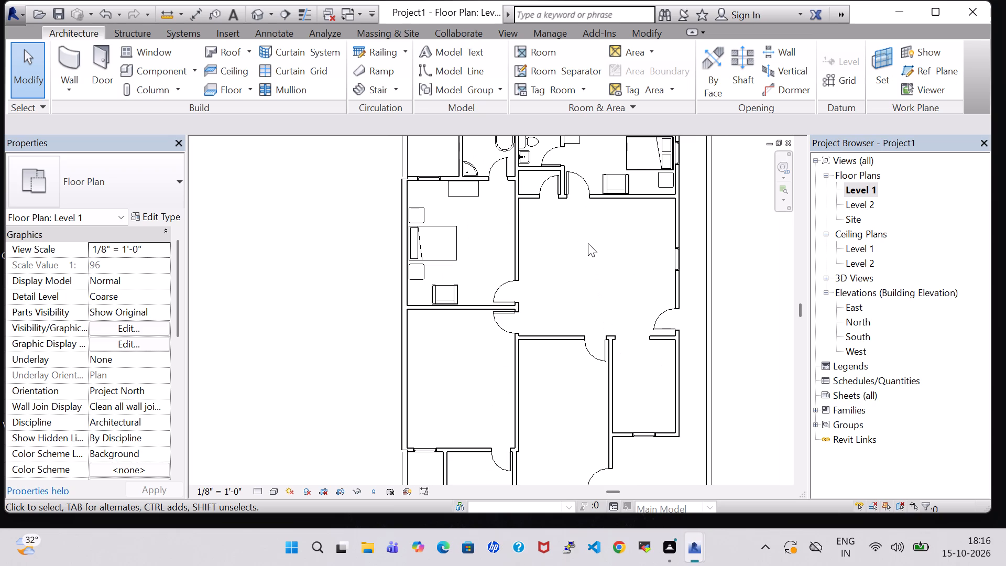
scroll(588, 243, "down", 1)
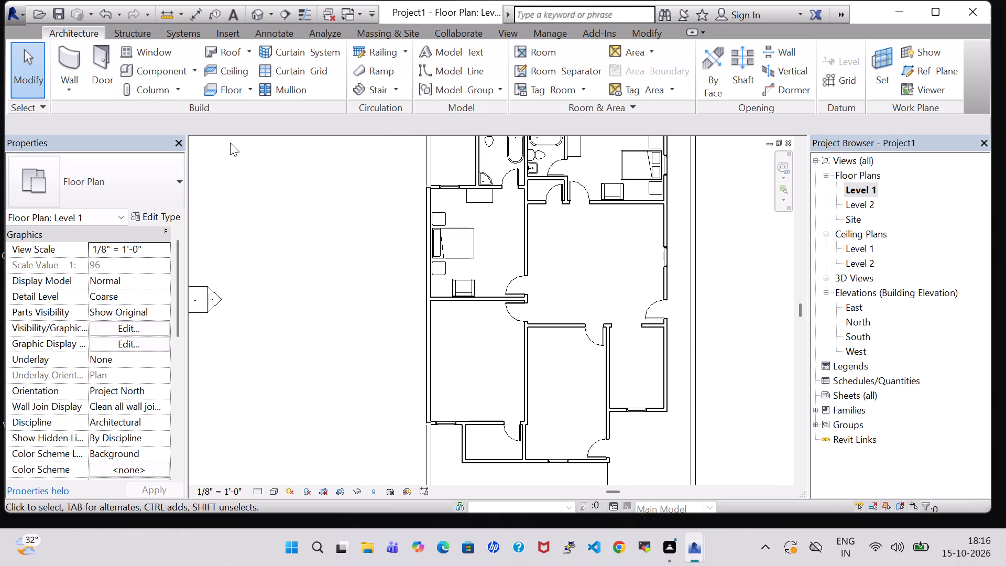
left_click(156, 77)
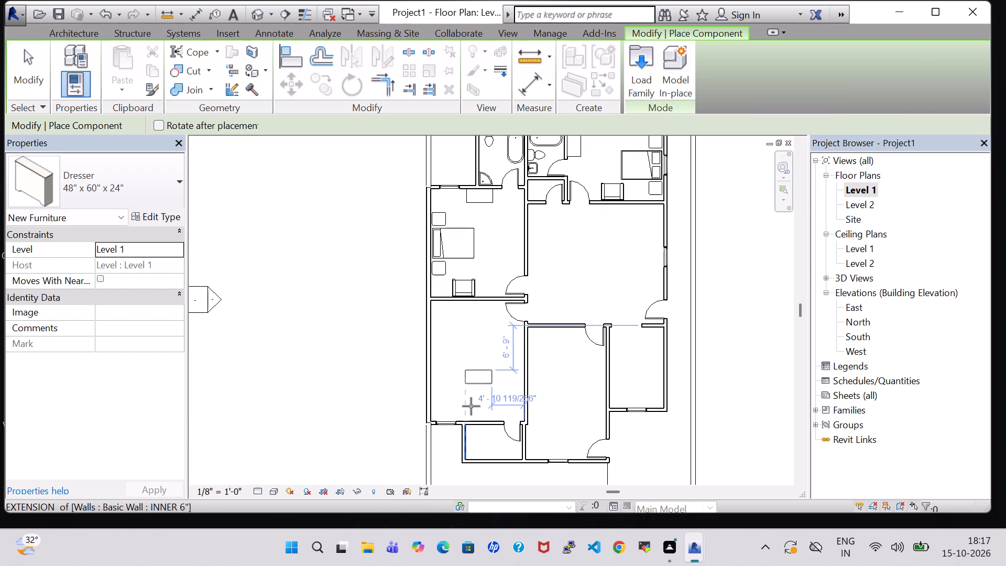
scroll(457, 420, "up", 4)
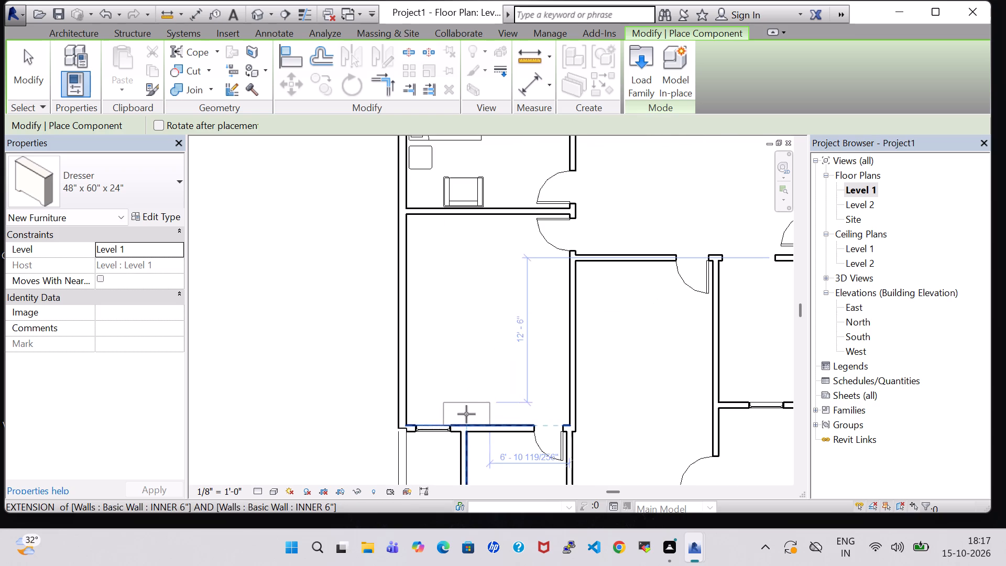
left_click(483, 413)
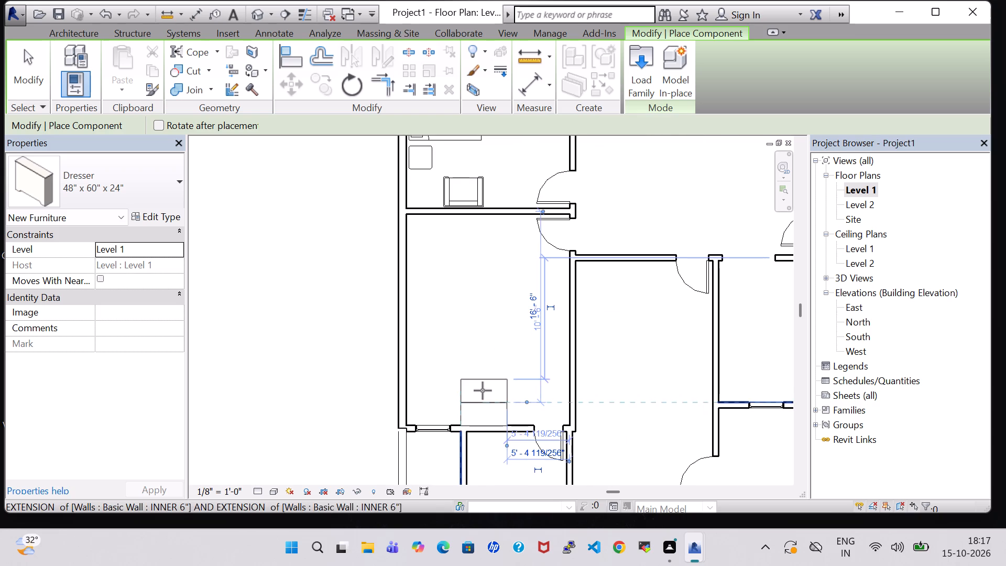
key("Escape")
key("Escape")
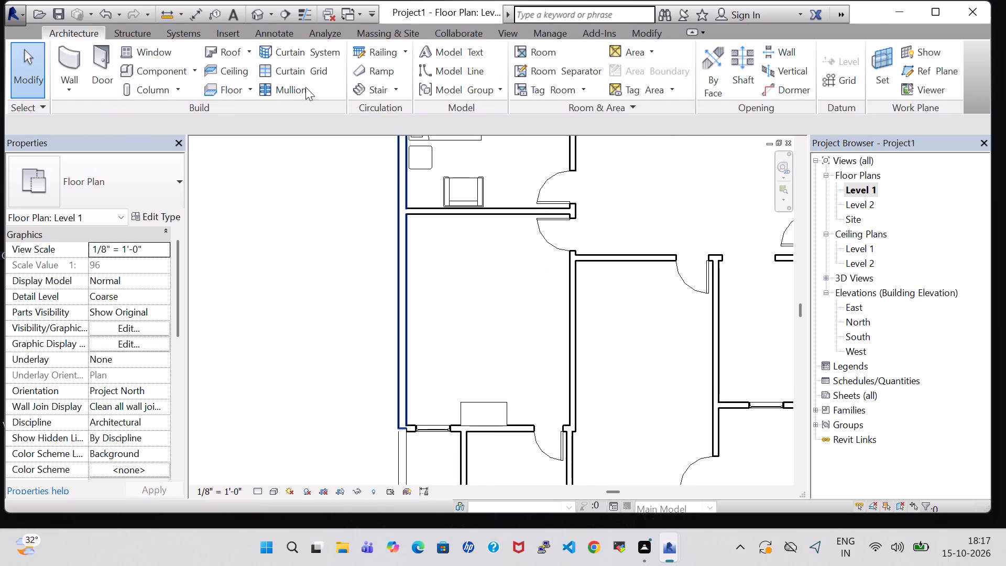
Load the Bed-Standard family from the Beds folder of the furniture library.
left_click(140, 79)
left_click(140, 77)
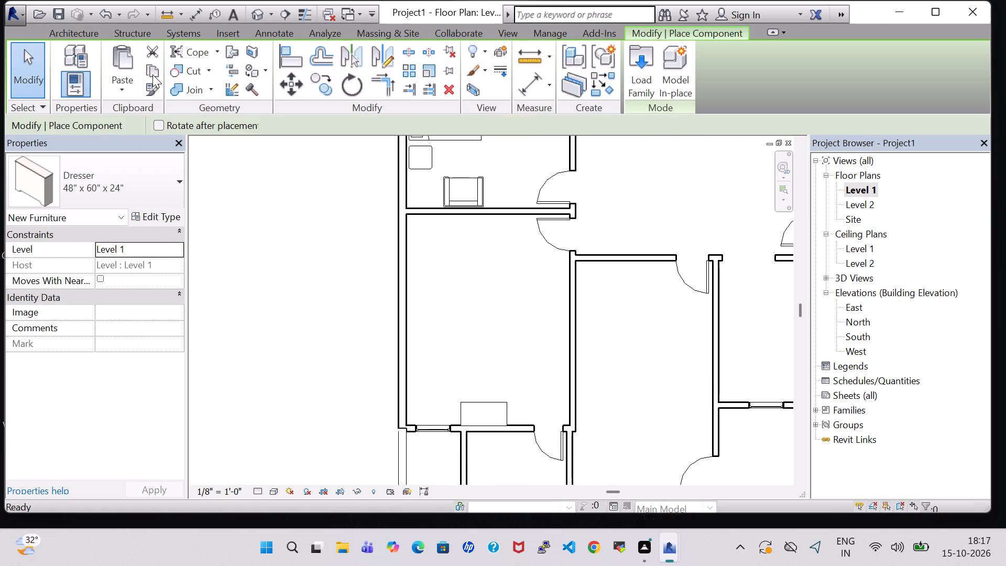
double_click(629, 64)
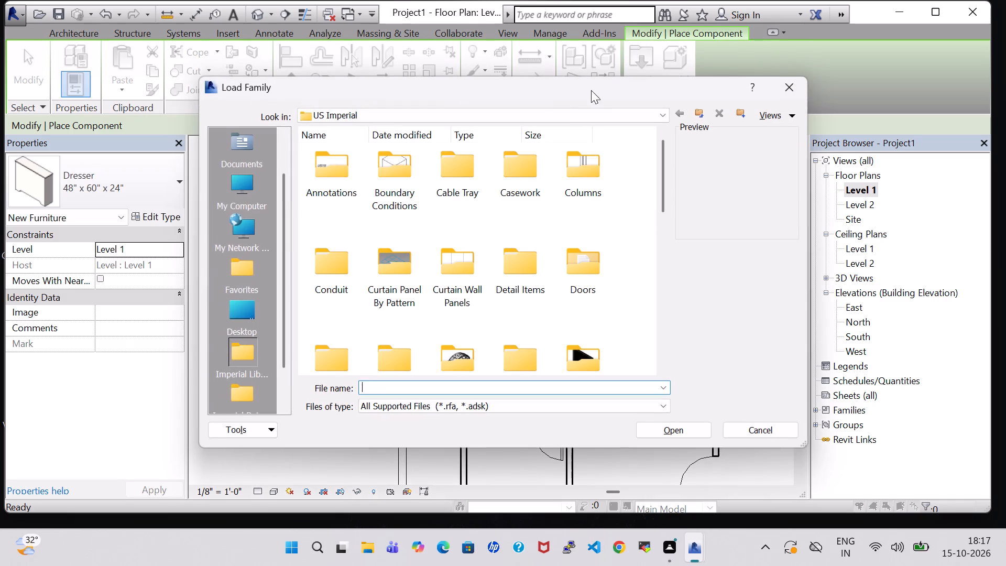
scroll(554, 242, "down", 2)
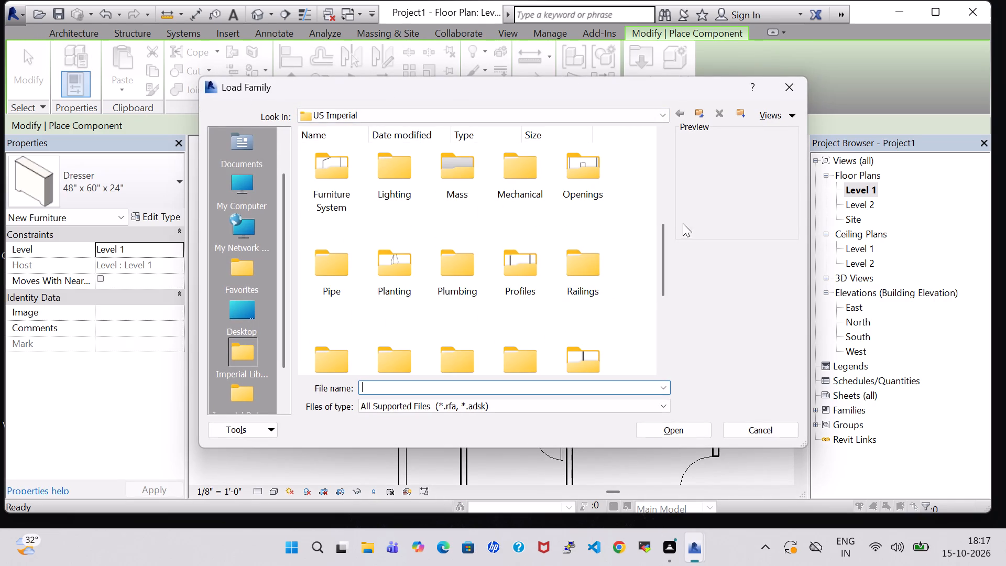
scroll(614, 229, "up", 1)
double_click(603, 229)
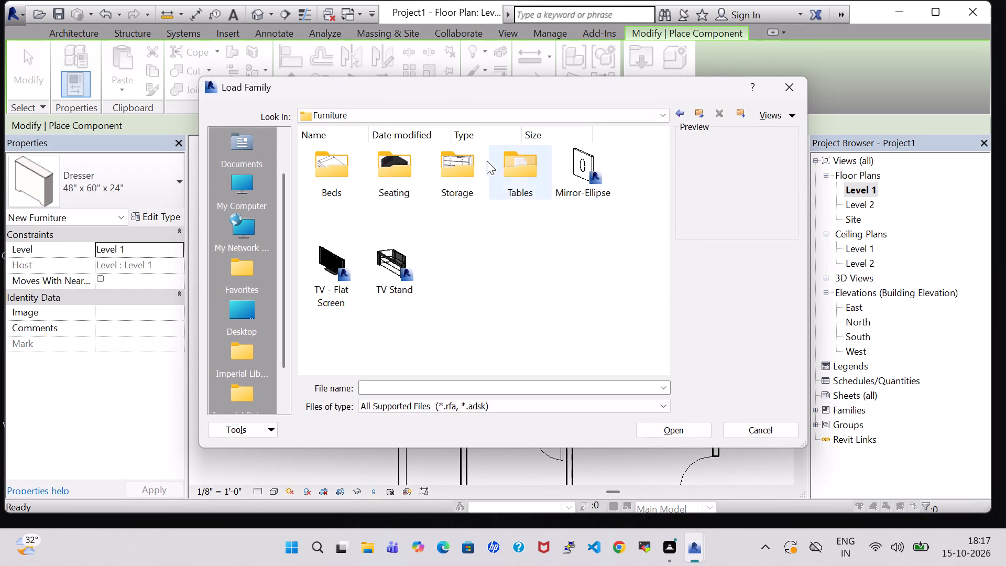
double_click(335, 172)
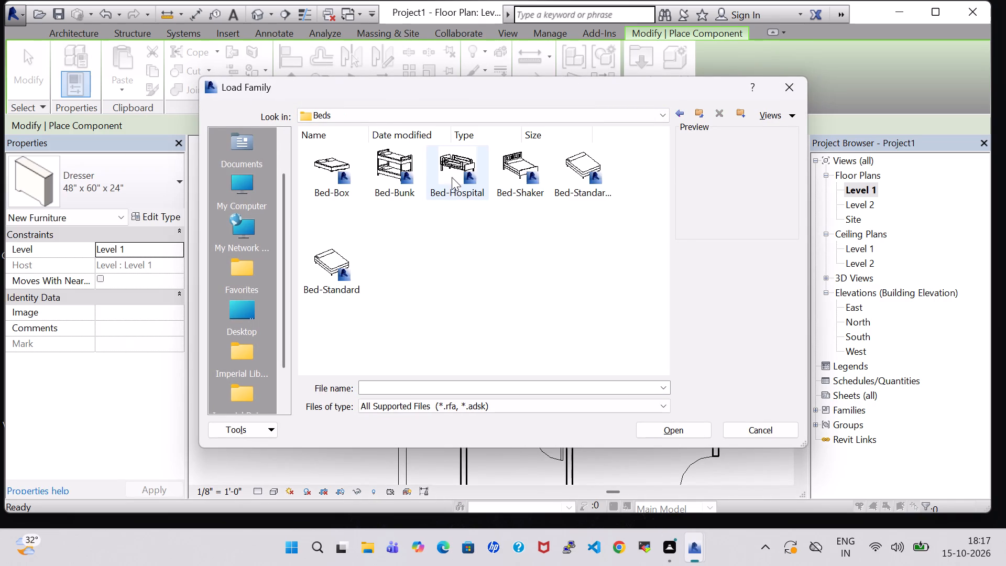
left_click(570, 167)
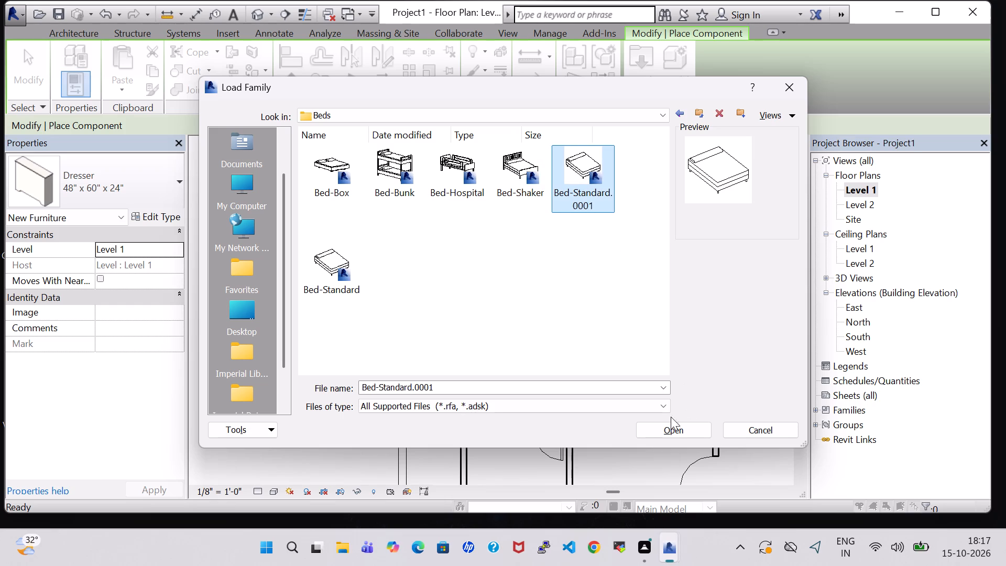
left_click(340, 253)
left_click(683, 429)
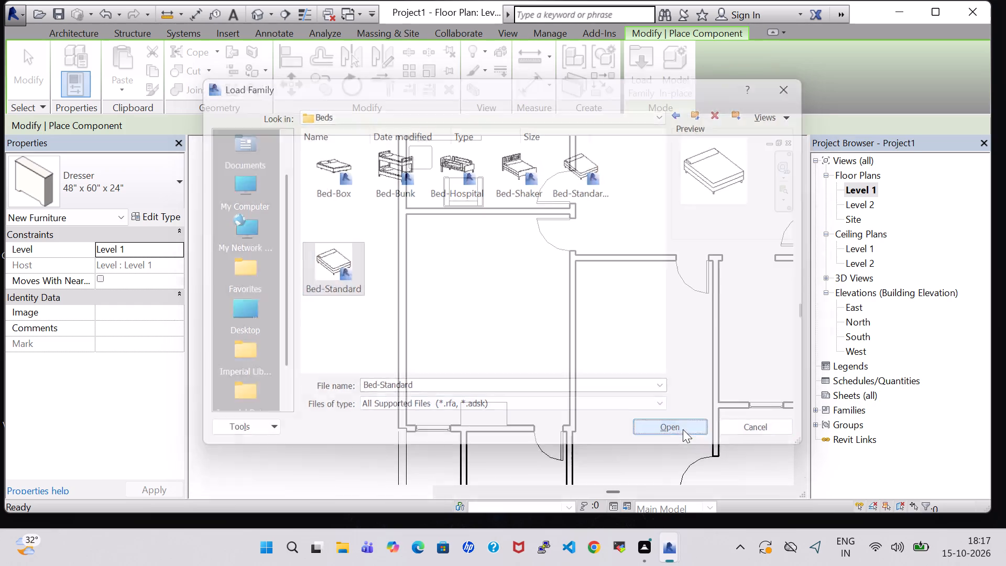
Place the Double 54" x 75" Bed-Standard in the southwestern bedroom, rotated so its headboard is against the west wall.
key("space")
key("space")
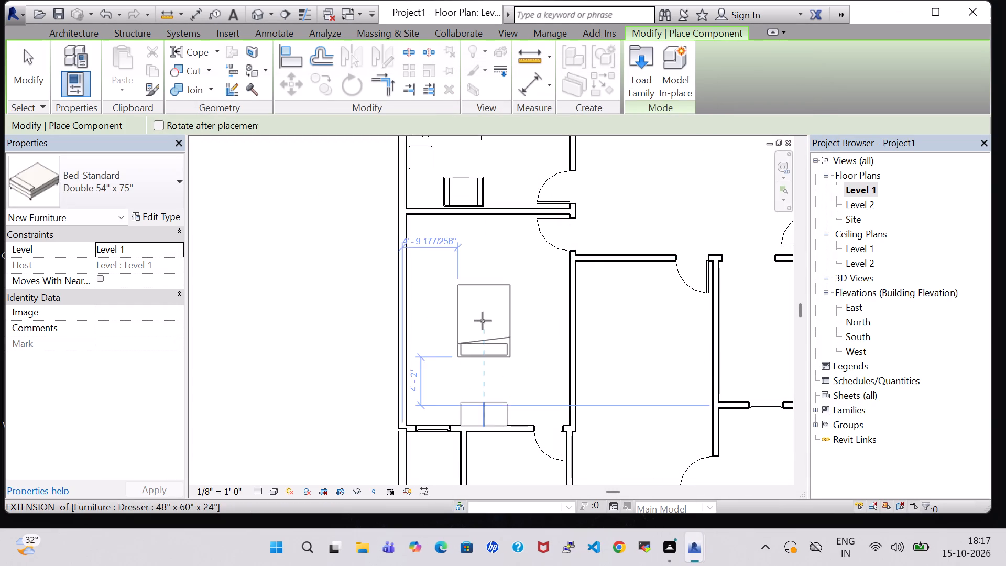
key("space")
key("space")
key("space")
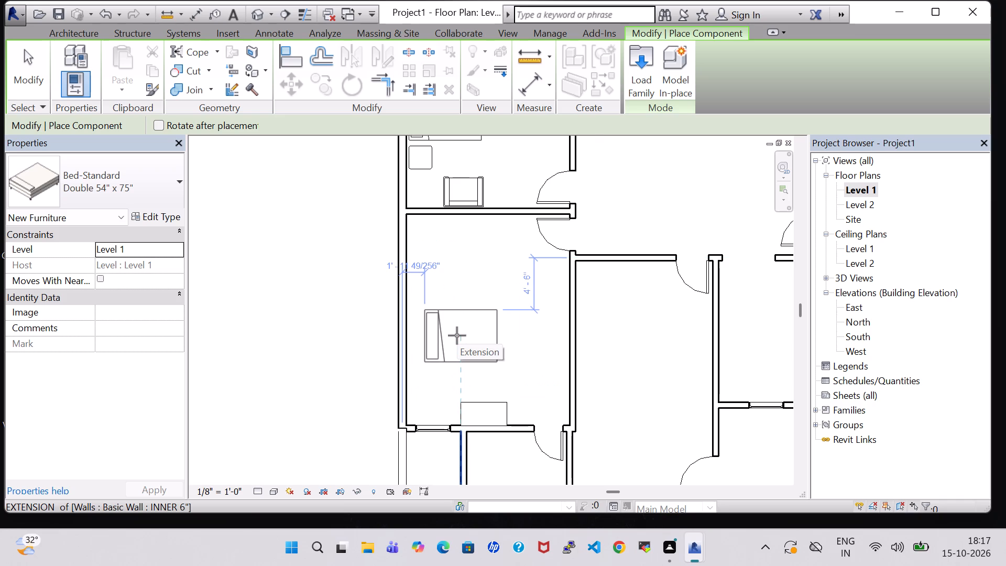
scroll(457, 335, "up", 5)
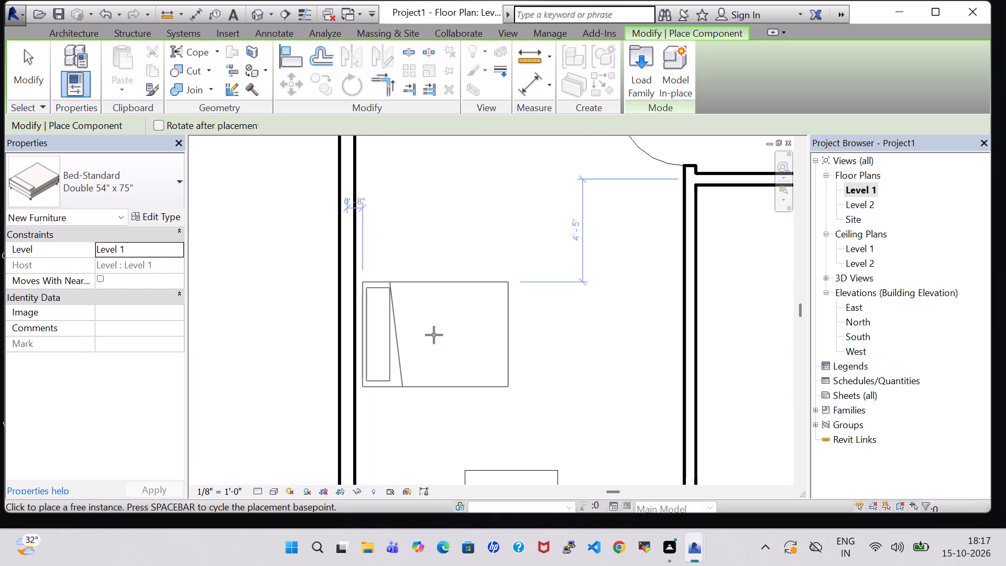
scroll(435, 335, "up", 4)
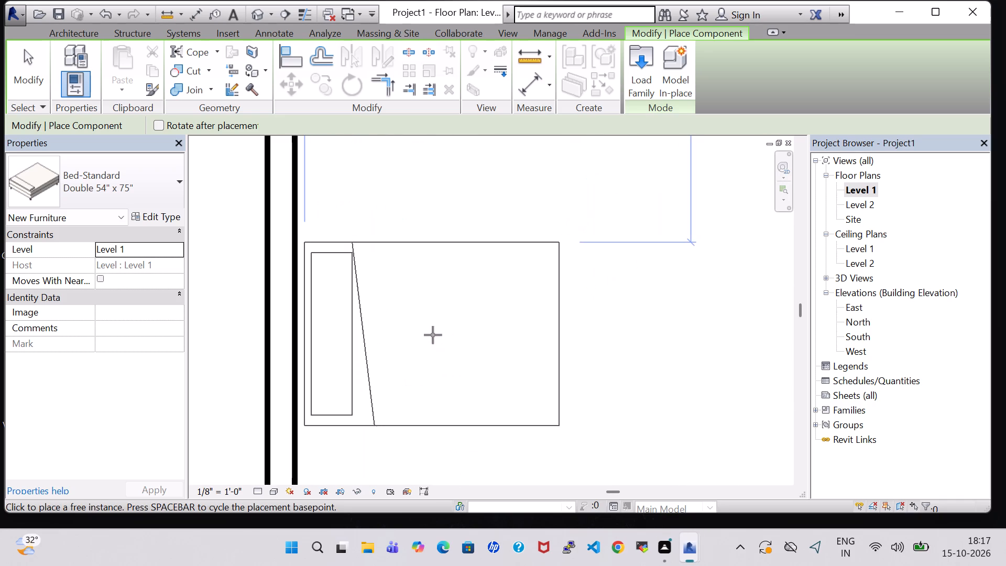
left_click(433, 335)
scroll(433, 335, "down", 12)
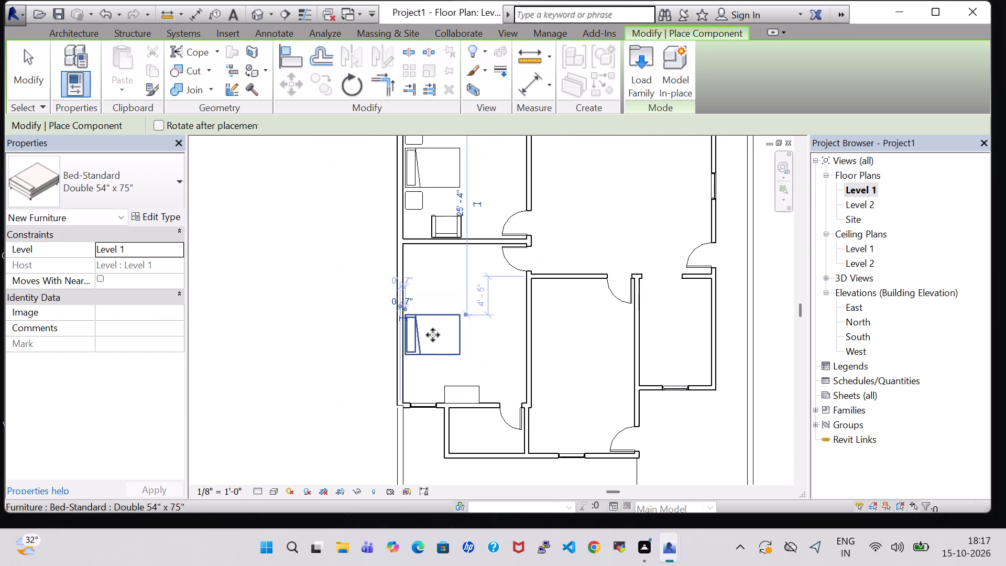
key("Escape")
key("Escape")
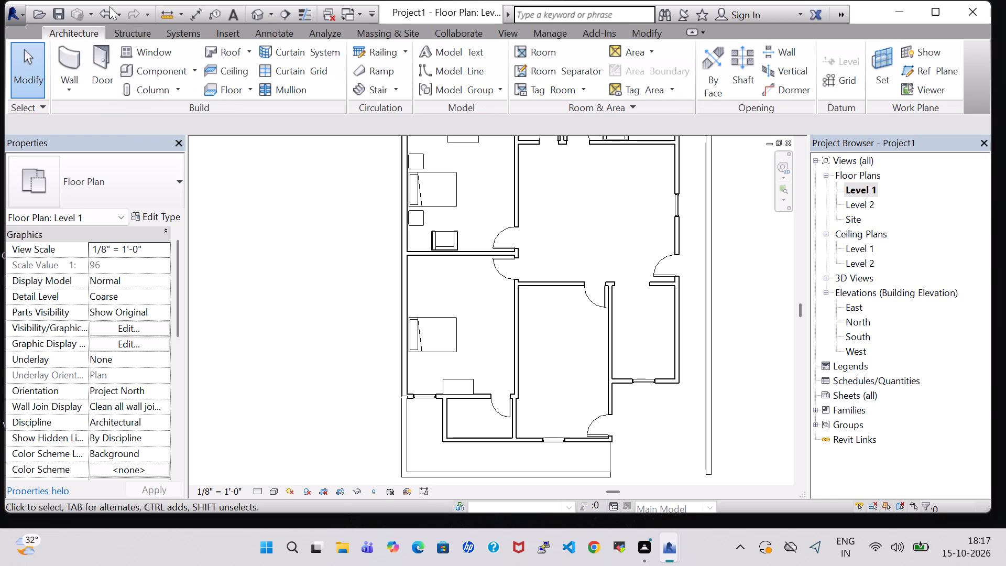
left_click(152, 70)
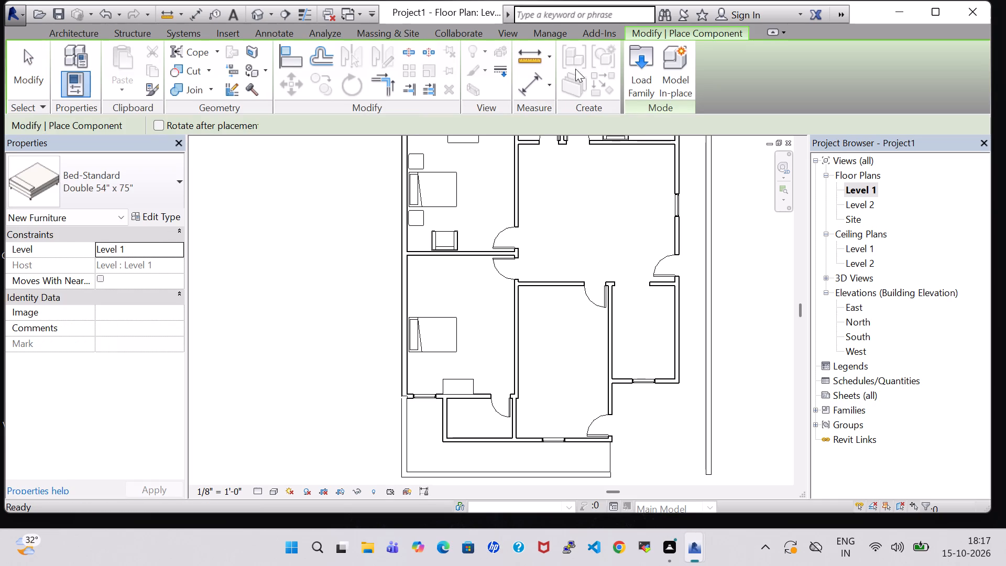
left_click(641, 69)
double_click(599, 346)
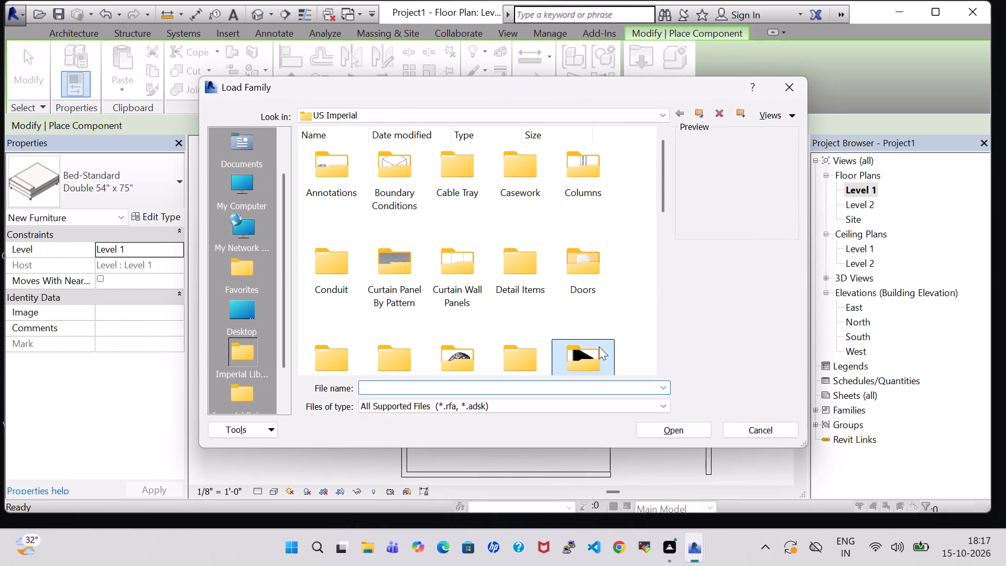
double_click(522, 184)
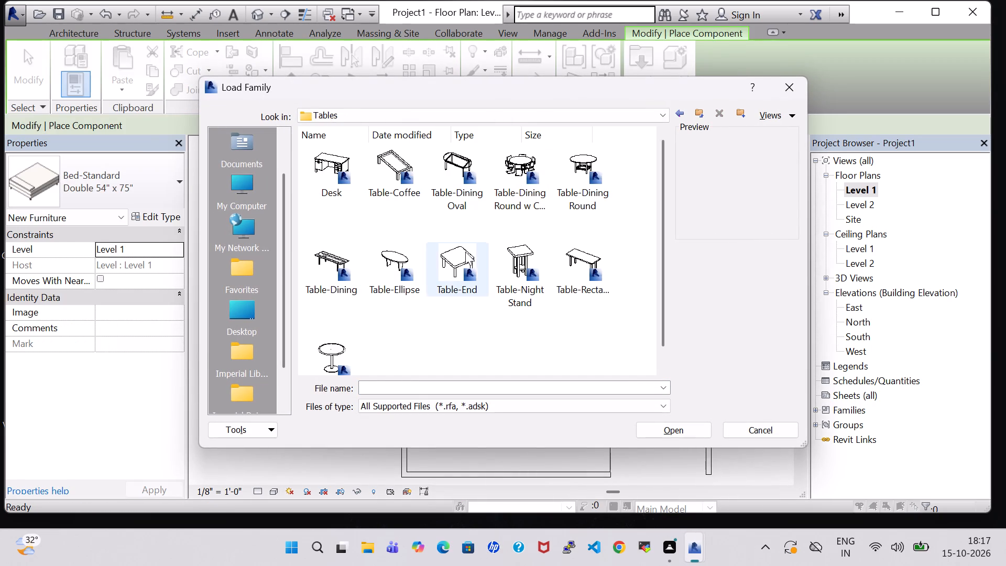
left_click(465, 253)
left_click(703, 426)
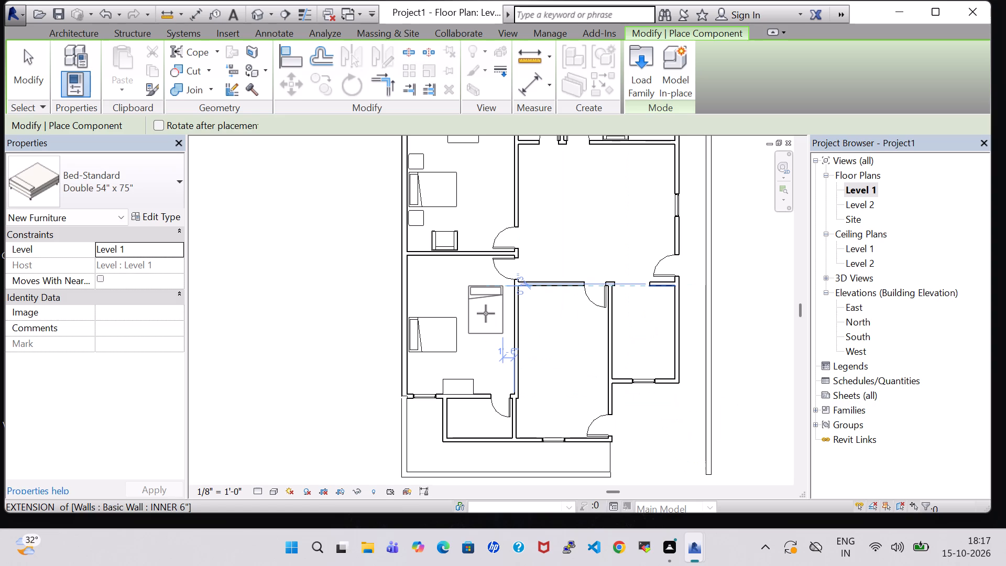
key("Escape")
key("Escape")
Place a similar 24" x 24" Table-End on the north side of the southwestern bedroom's bed, about 12' 2" from the east wall.
left_click(424, 221)
right_click(424, 221)
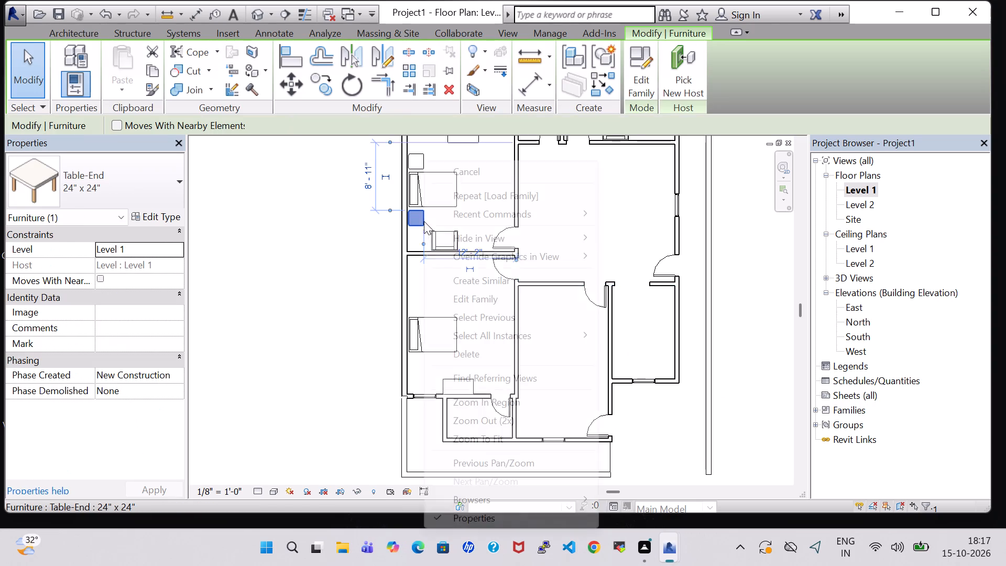
left_click(510, 275)
scroll(441, 296, "up", 5)
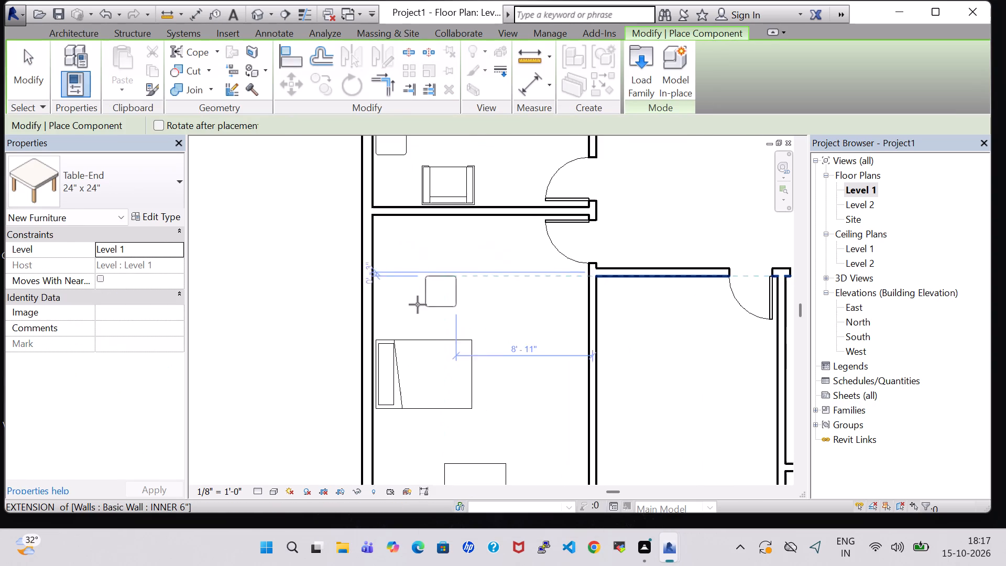
scroll(405, 311, "up", 4)
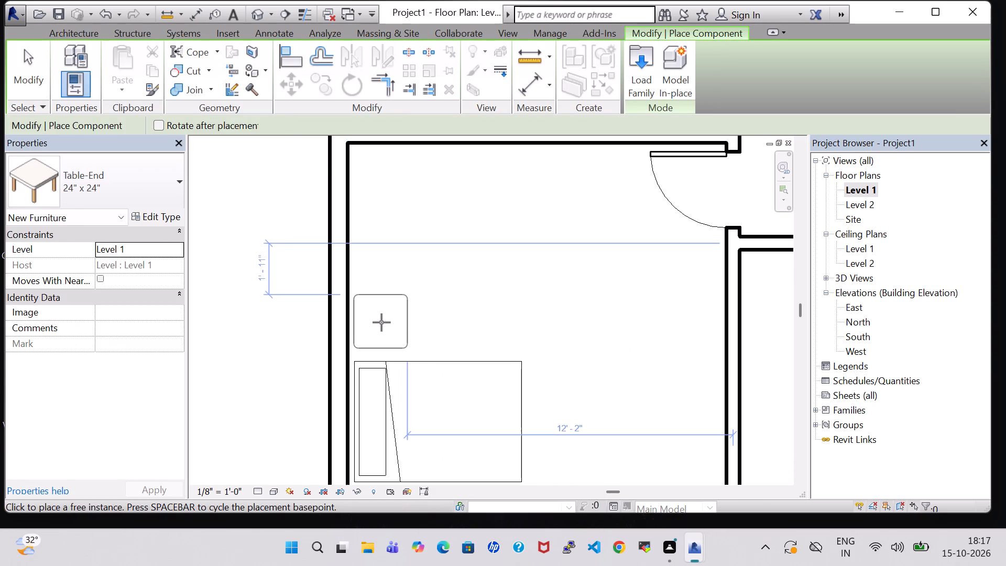
left_click(381, 322)
Place a second 24" x 24" Table-End on the south side of the same bed, near the west wall.
scroll(415, 233, "down", 10)
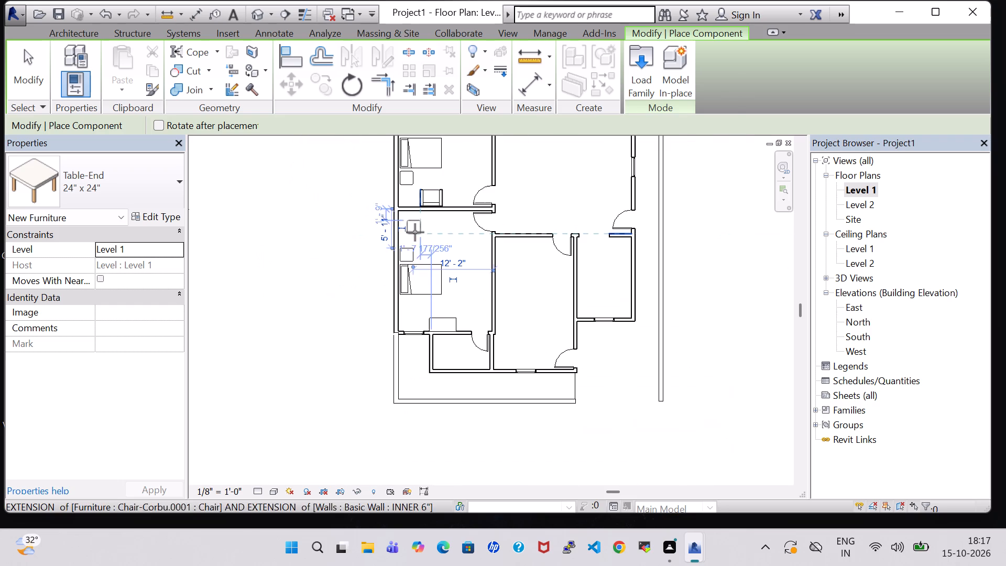
scroll(417, 313, "up", 9)
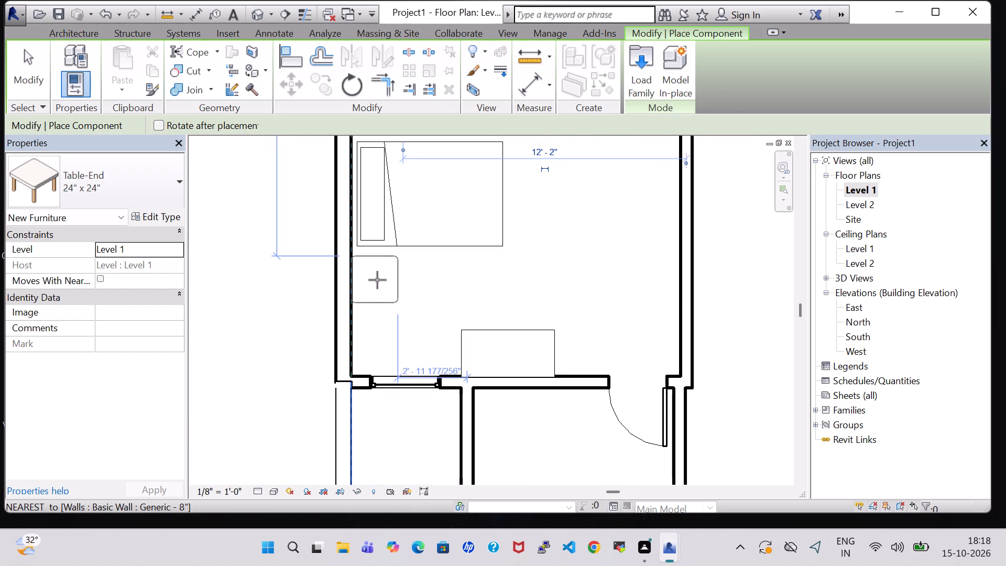
scroll(380, 280, "up", 5)
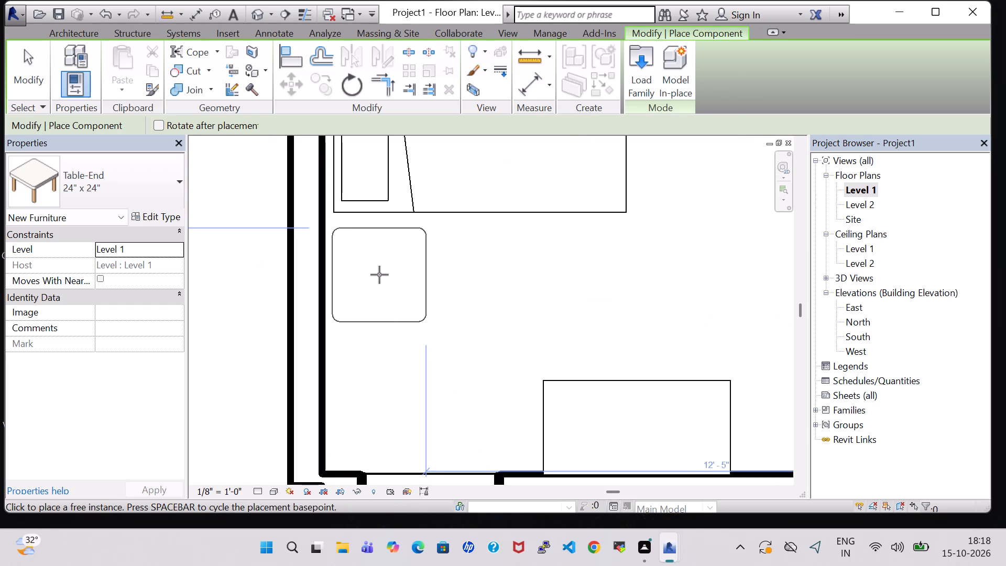
left_click(379, 275)
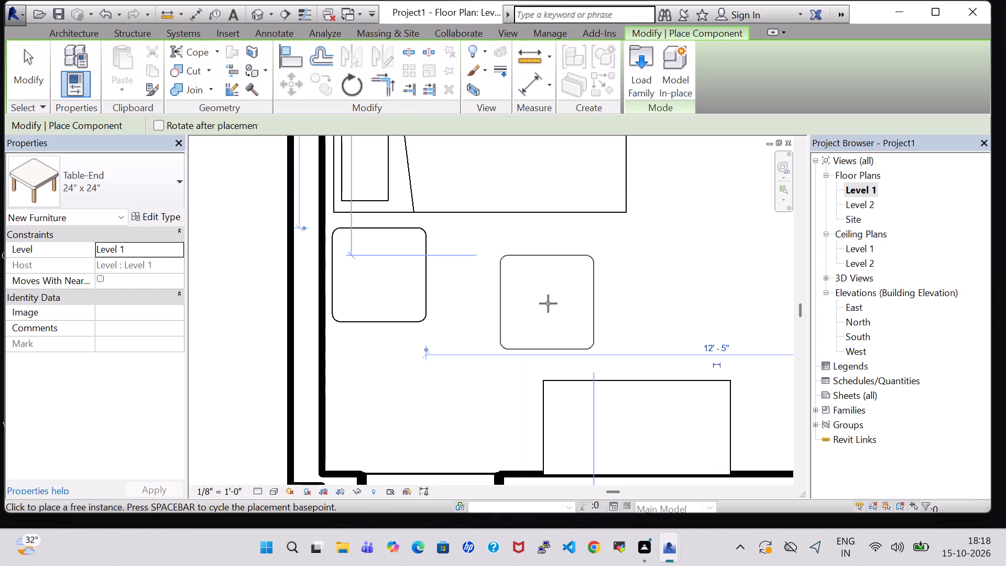
key("Escape")
key("Escape")
Place two similar Chair-Corbu chairs along the southwestern bedroom's north wall, about 10' 5" and 4' 10" from the east wall.
scroll(548, 303, "down", 10)
left_click(607, 272)
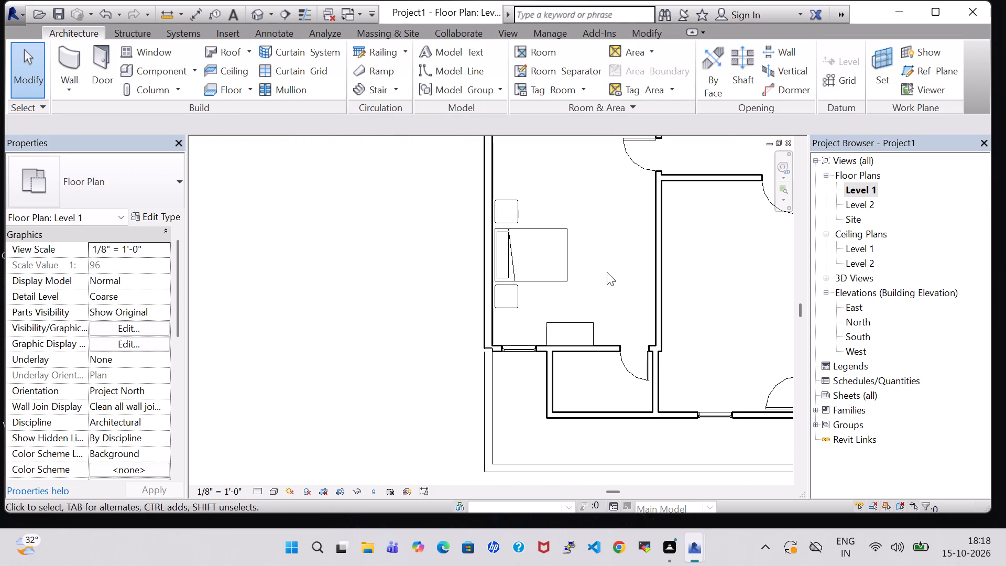
scroll(583, 259, "down", 2)
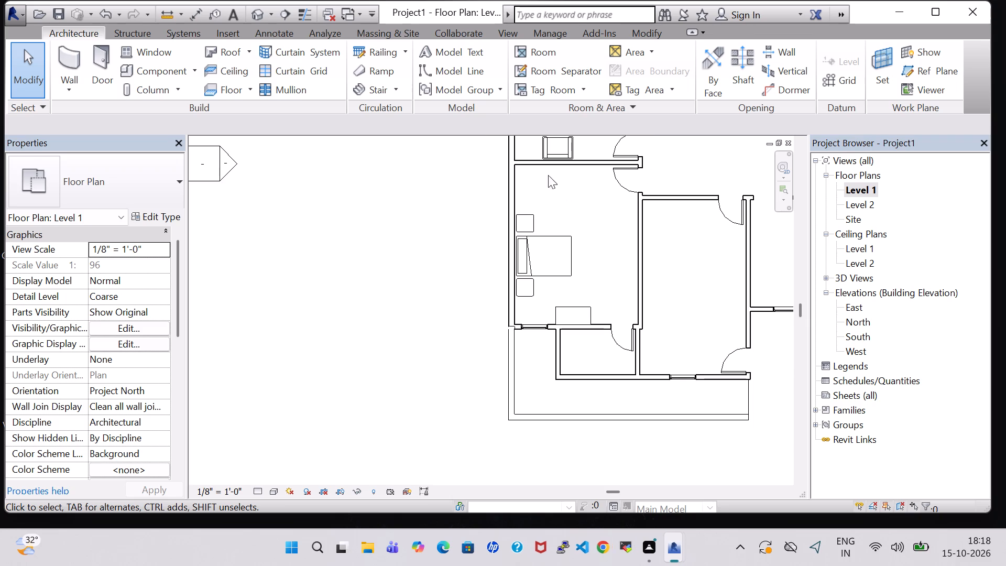
left_click(560, 149)
right_click(560, 149)
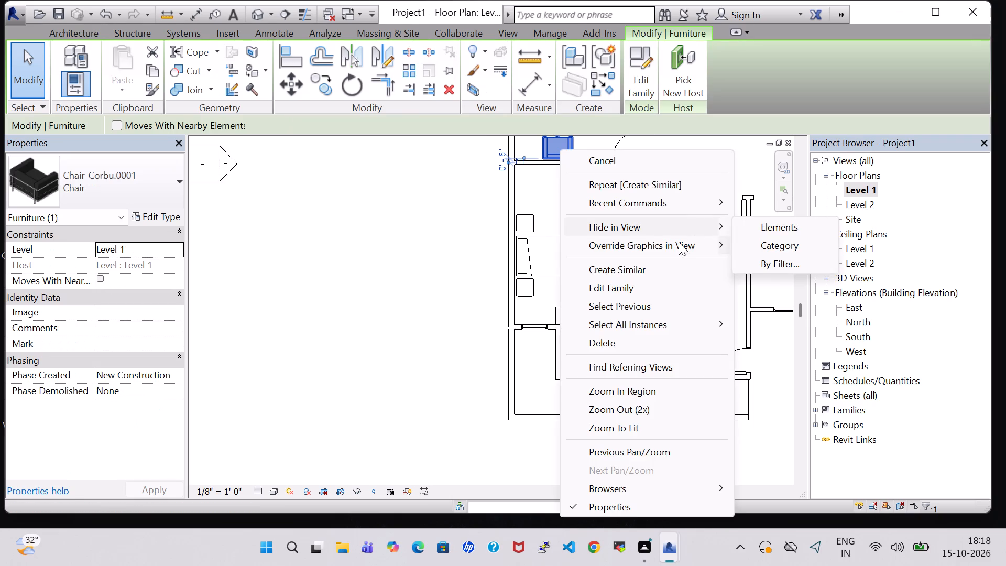
left_click(672, 266)
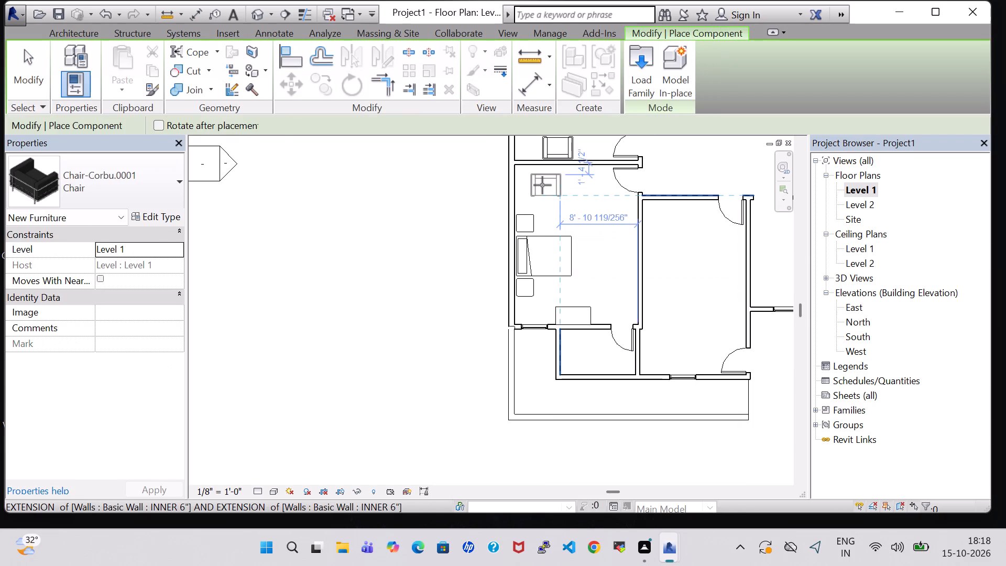
scroll(542, 182, "up", 4)
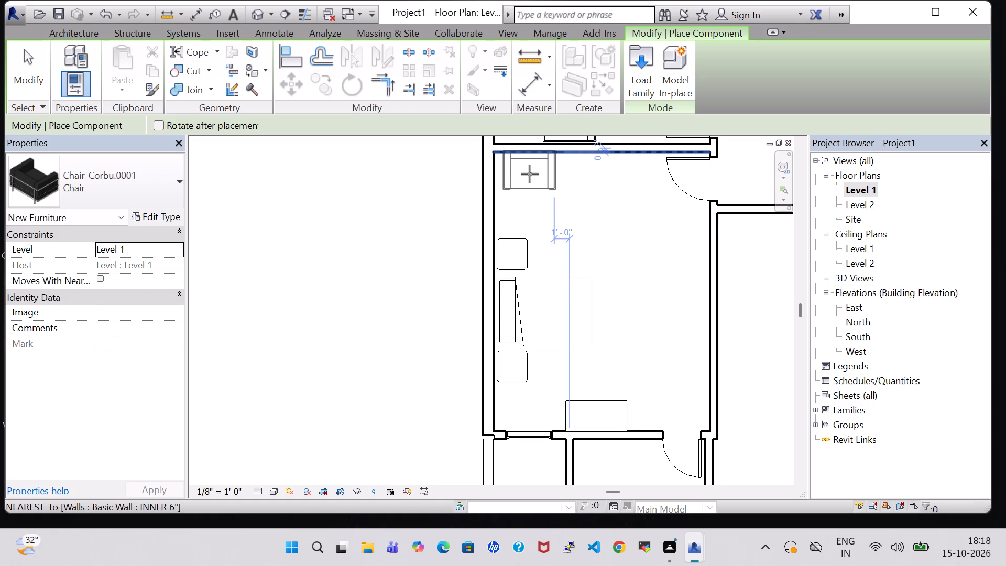
left_click(530, 174)
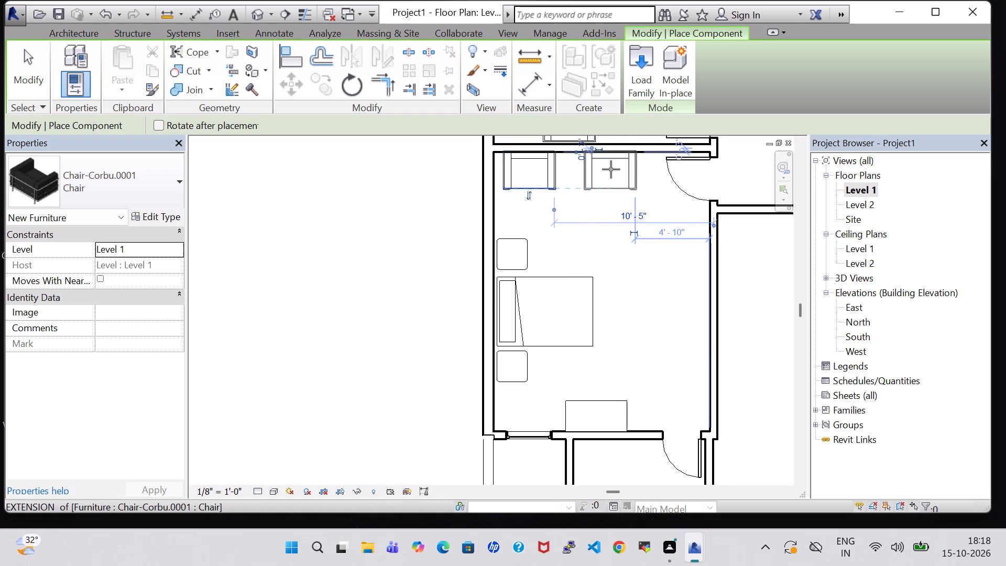
left_click(611, 169)
key("Escape")
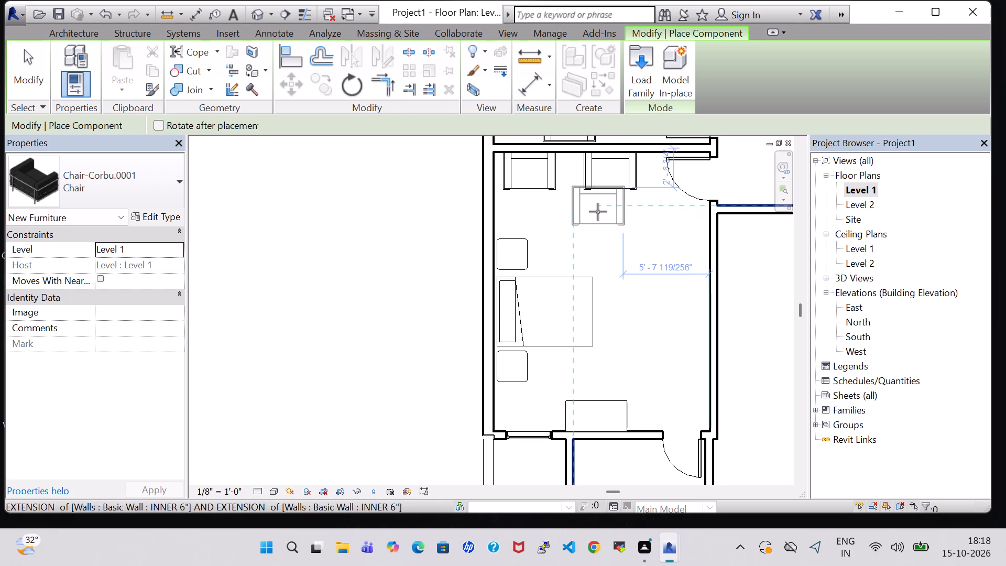
key("Escape")
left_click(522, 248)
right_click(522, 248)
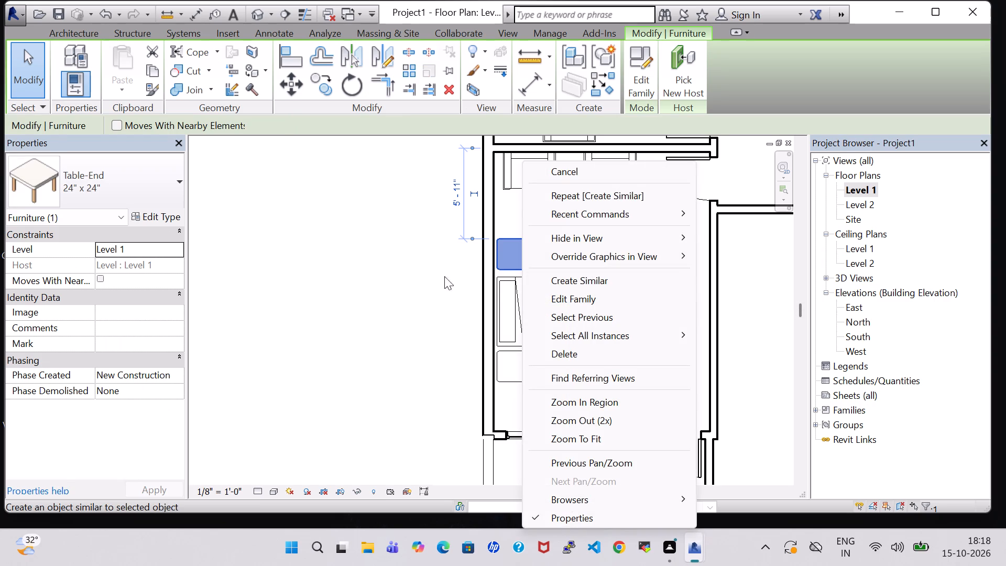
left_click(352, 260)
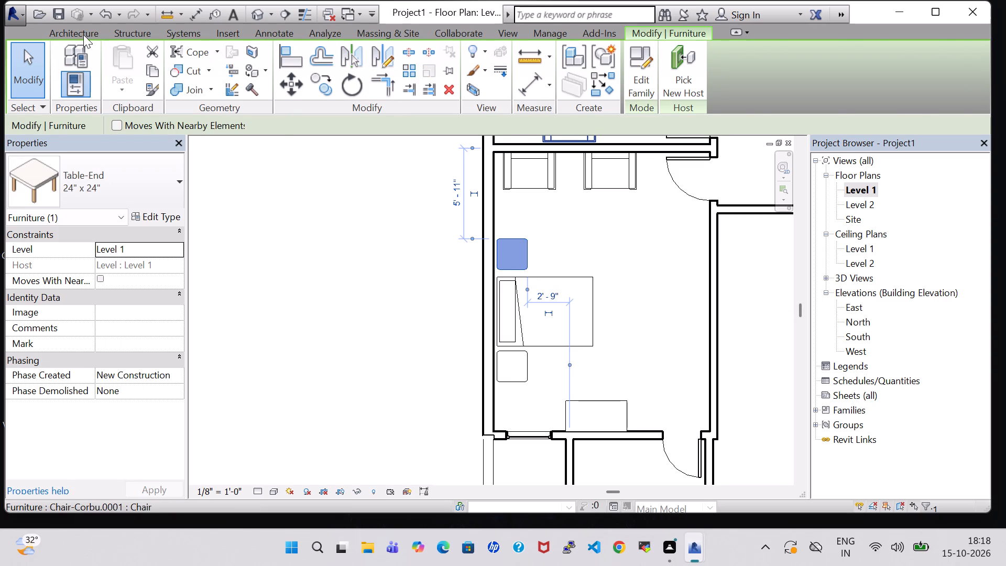
Load the Table-Coffee family from the Tables folder of the furniture library.
left_click(83, 34)
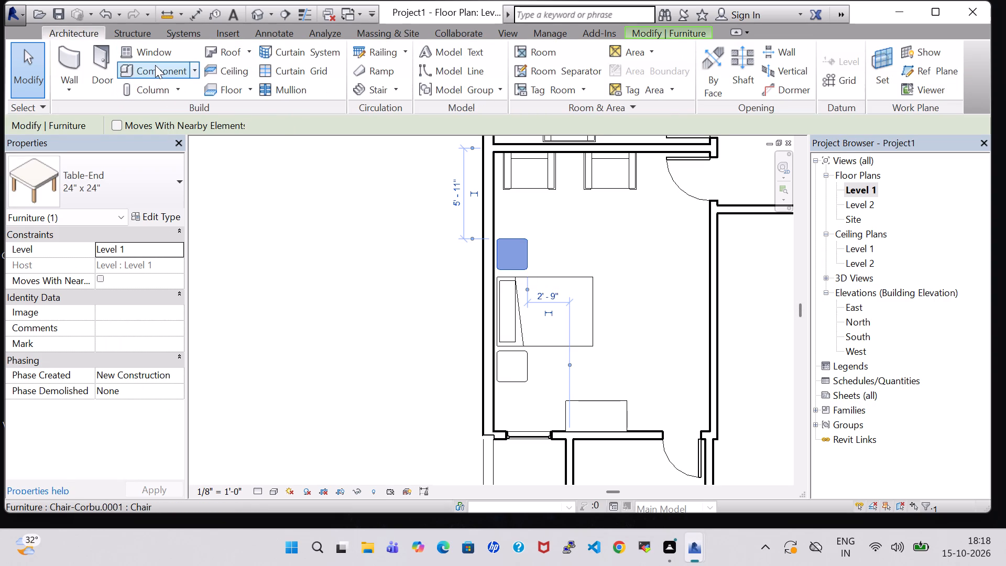
left_click(155, 65)
left_click(637, 78)
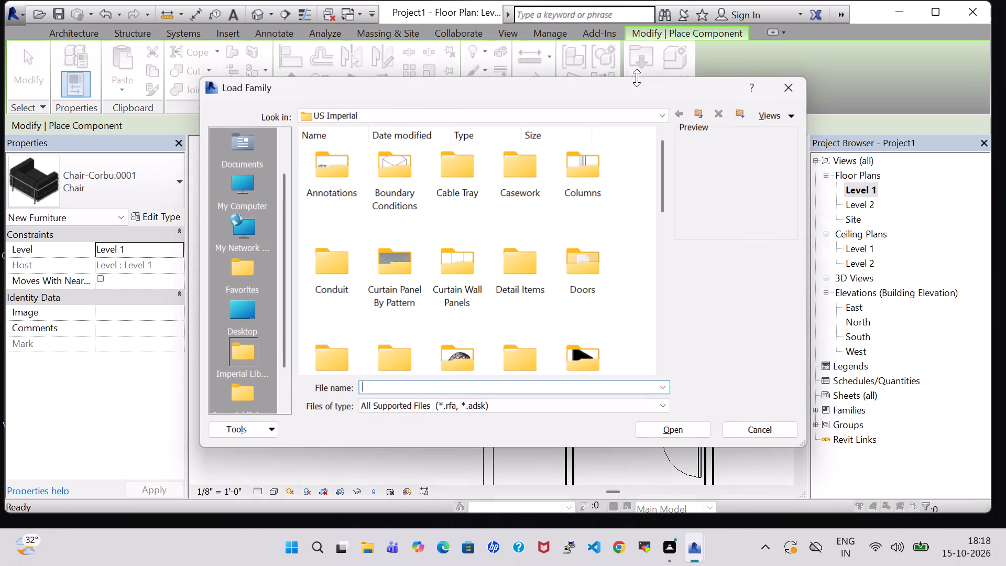
double_click(592, 356)
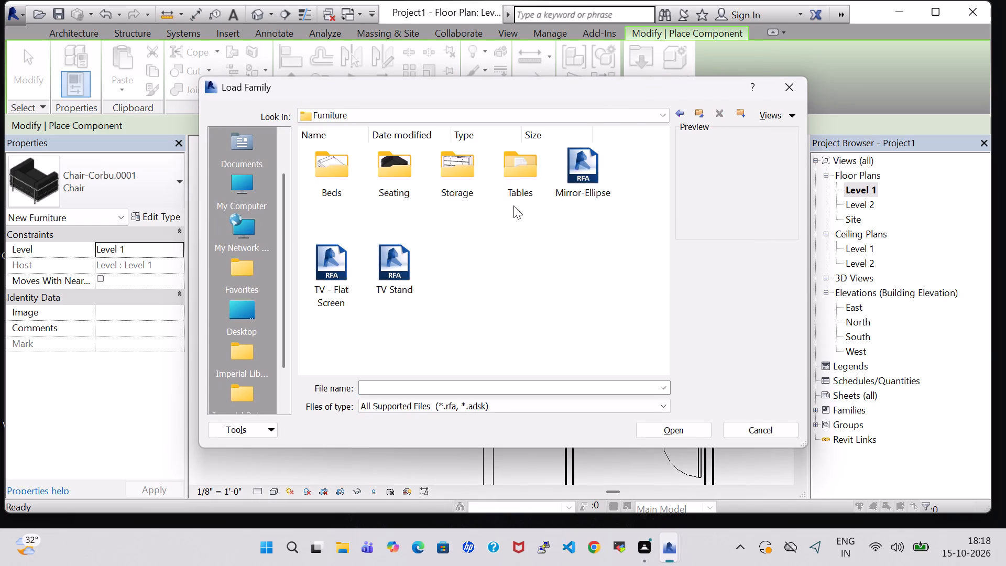
double_click(516, 192)
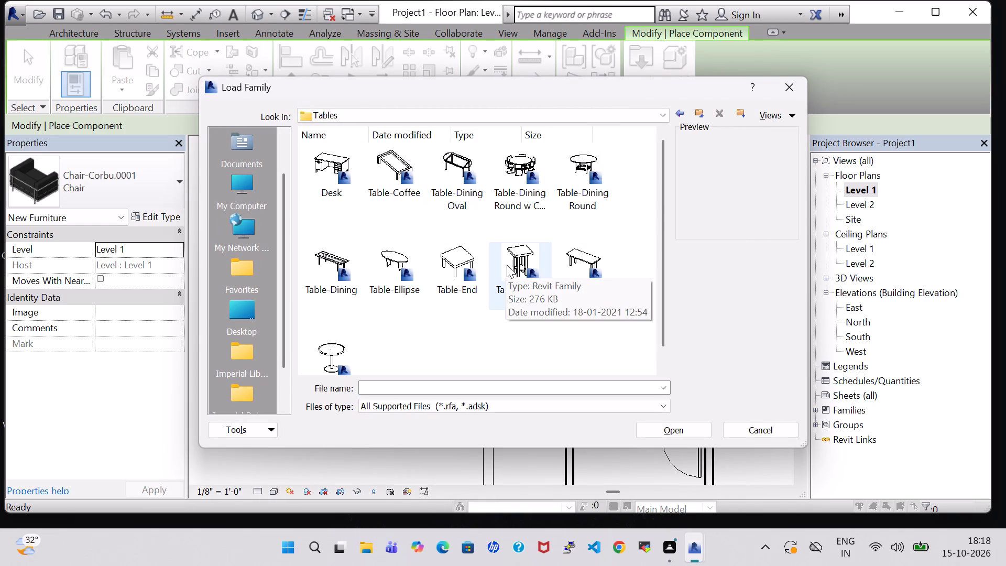
left_click(573, 269)
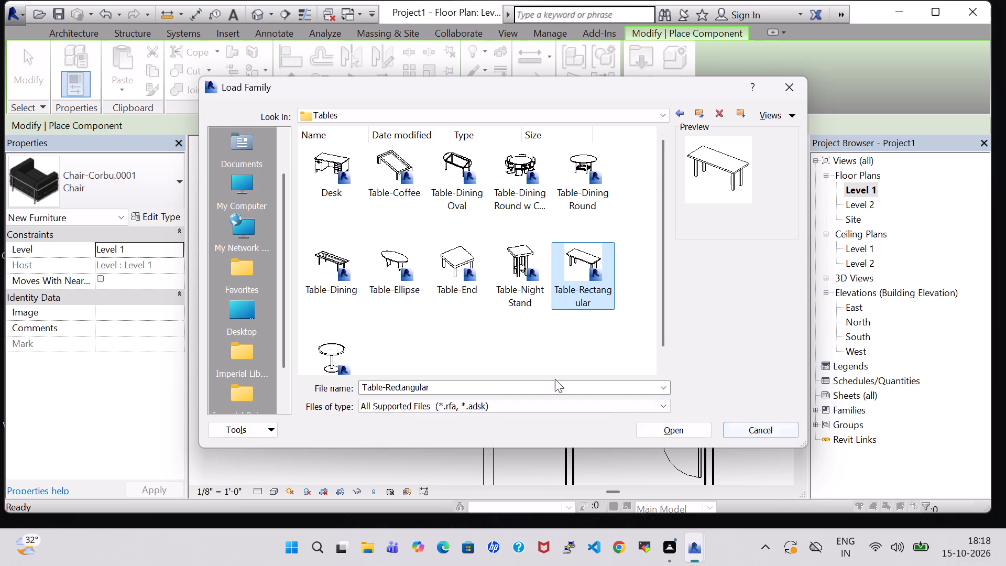
left_click(387, 168)
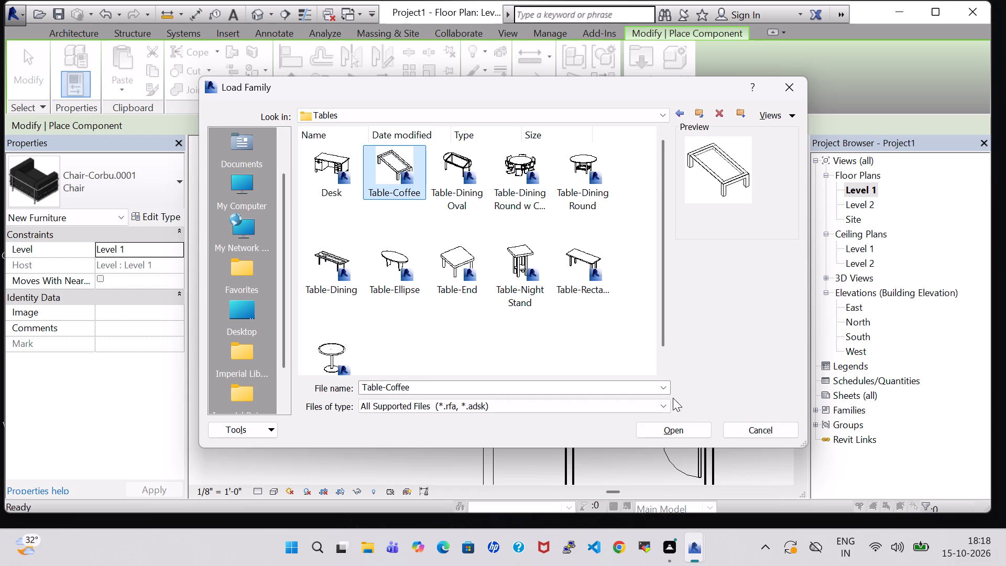
left_click(673, 426)
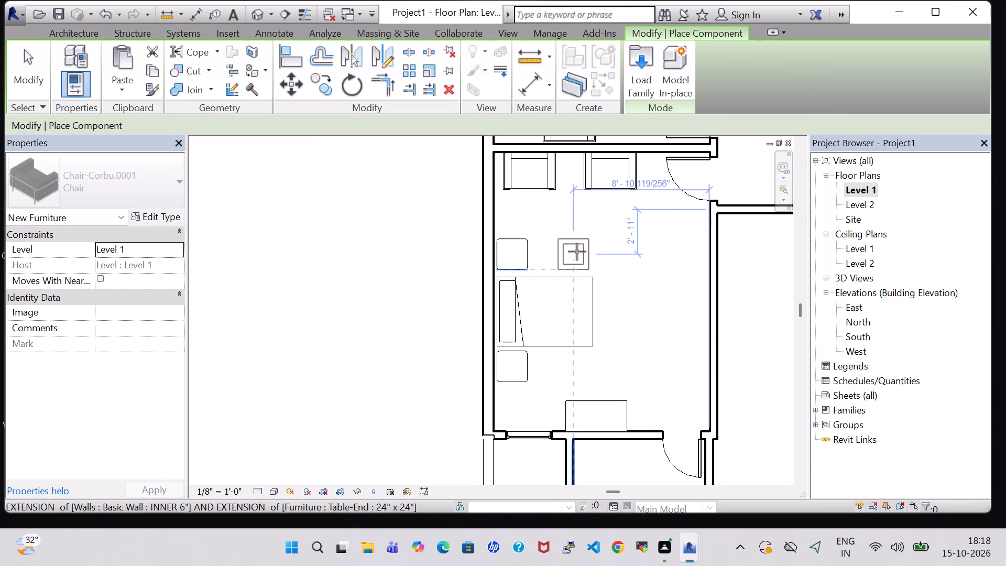
Place a 24" x 24" x 24" Table-Coffee just south of the gap between the two chairs, about 9' 5" from the east wall.
scroll(568, 213, "up", 3)
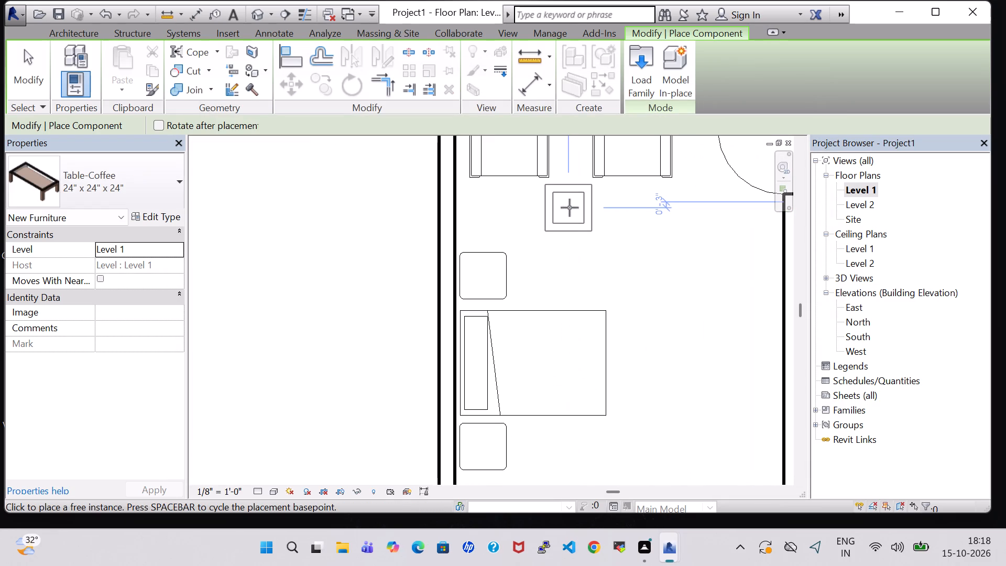
left_click(570, 208)
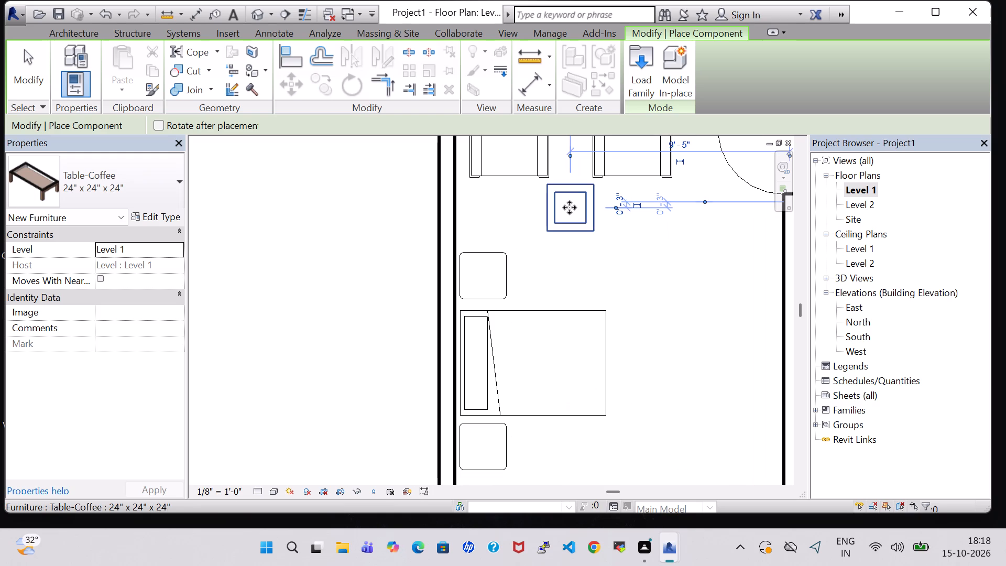
key("Escape")
key("Escape")
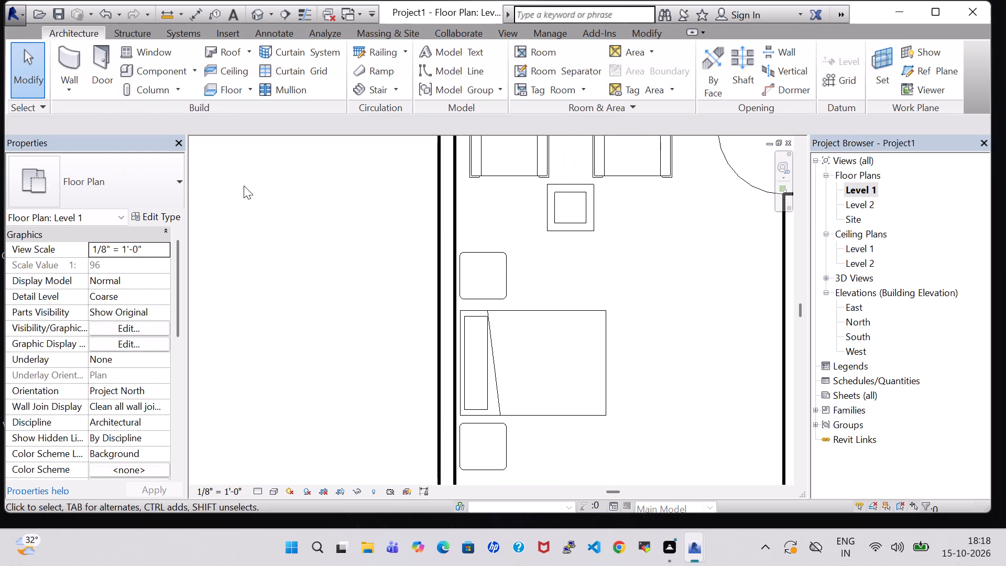
Check which sizes are available in the new coffee table's type properties, and close them without changing the type.
left_click(568, 195)
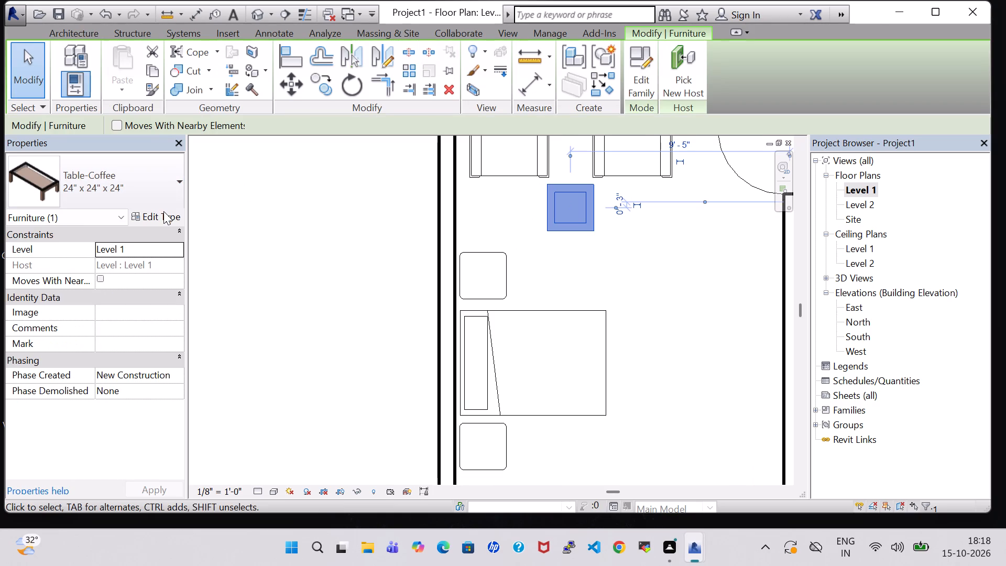
left_click(163, 212)
left_click(566, 136)
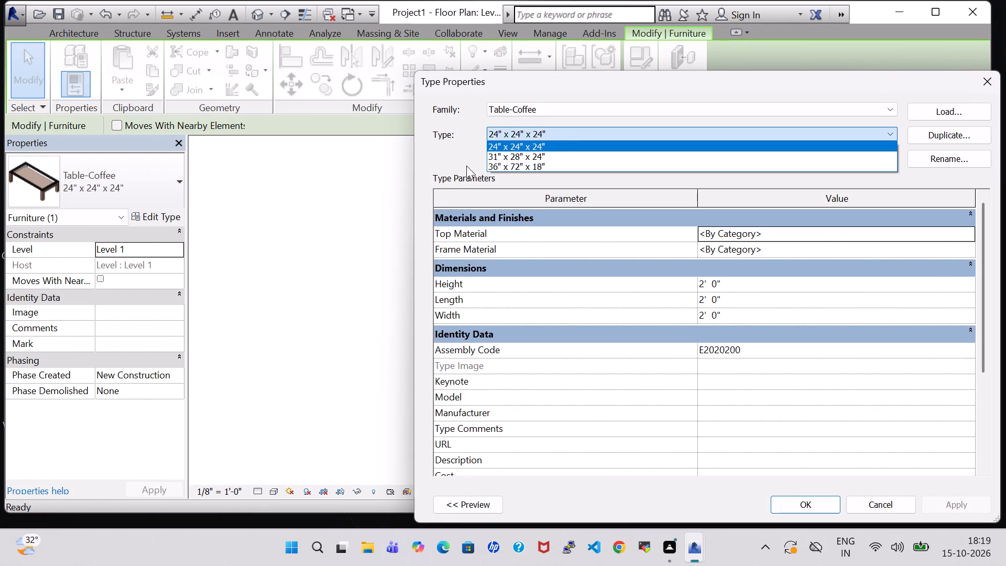
left_click(991, 81)
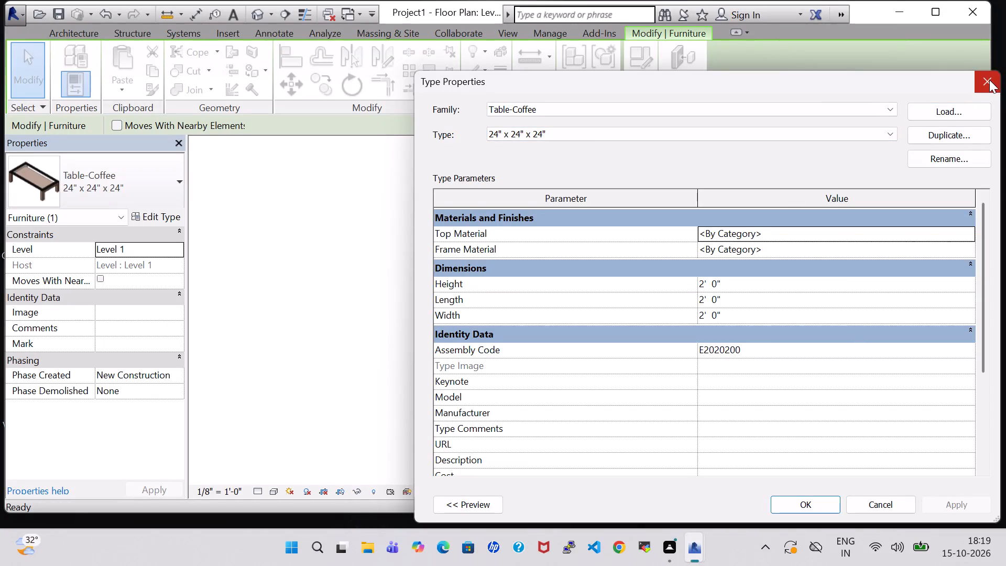
left_click(989, 80)
Place a similar 24" x 24" x 24" Table-Coffee against the northeastern bedroom's south wall, between the chair and the nightstand.
scroll(613, 222, "down", 4)
left_click(635, 249)
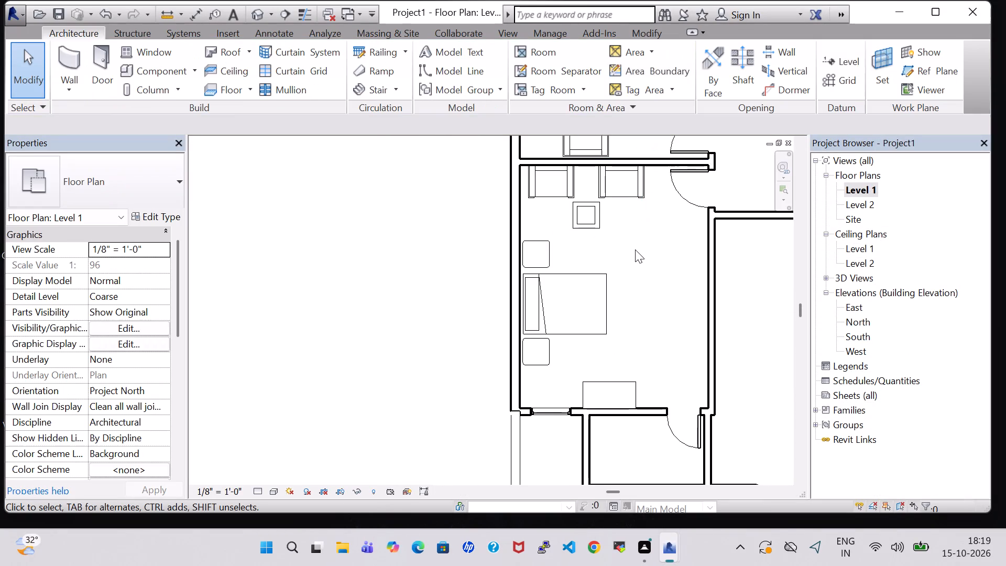
left_click(584, 228)
right_click(584, 228)
left_click(670, 286)
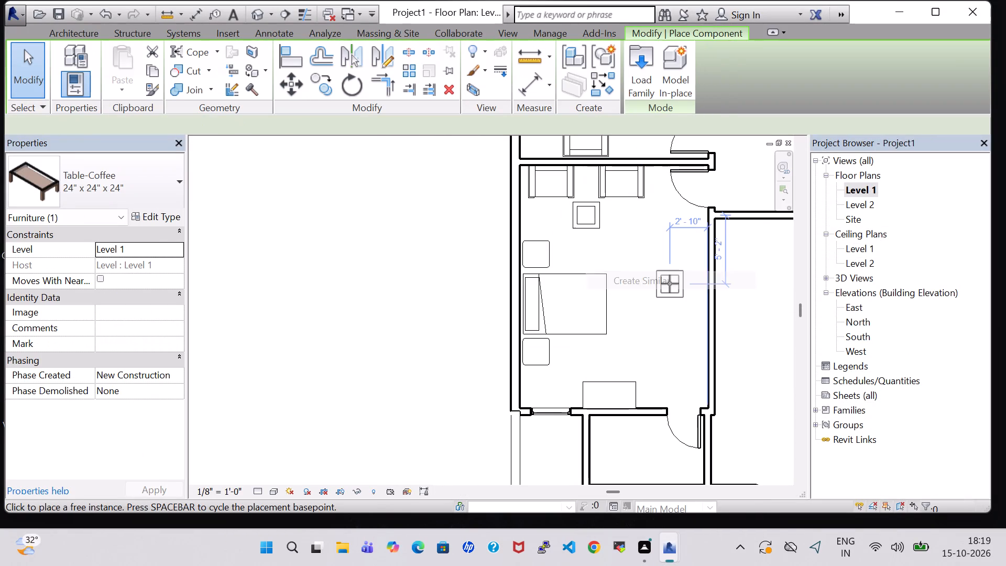
middle_click(670, 284)
middle_click_drag(642, 289, 486, 389)
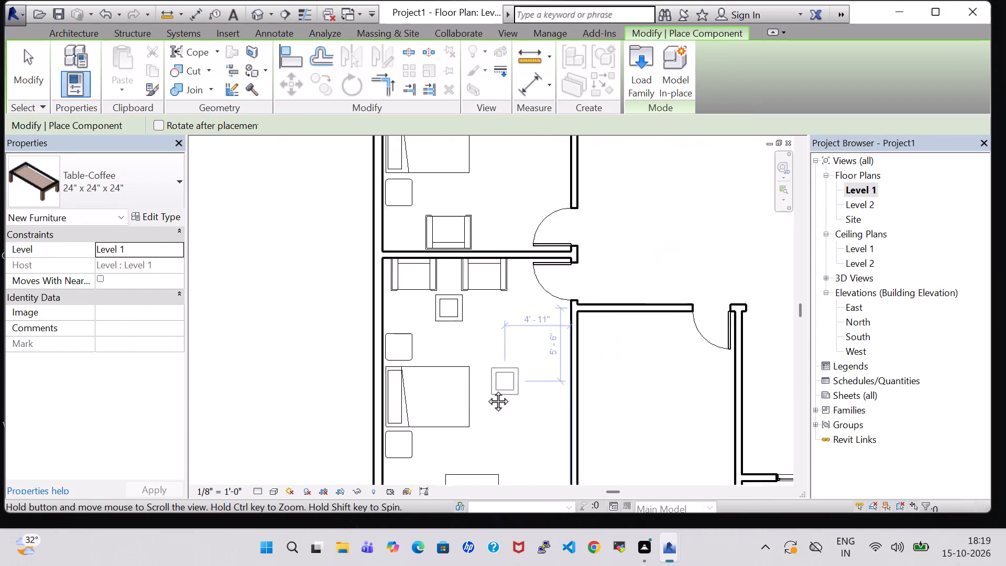
middle_click_drag(486, 389, 325, 405)
scroll(484, 272, "down", 1)
middle_click_drag(484, 272, 461, 429)
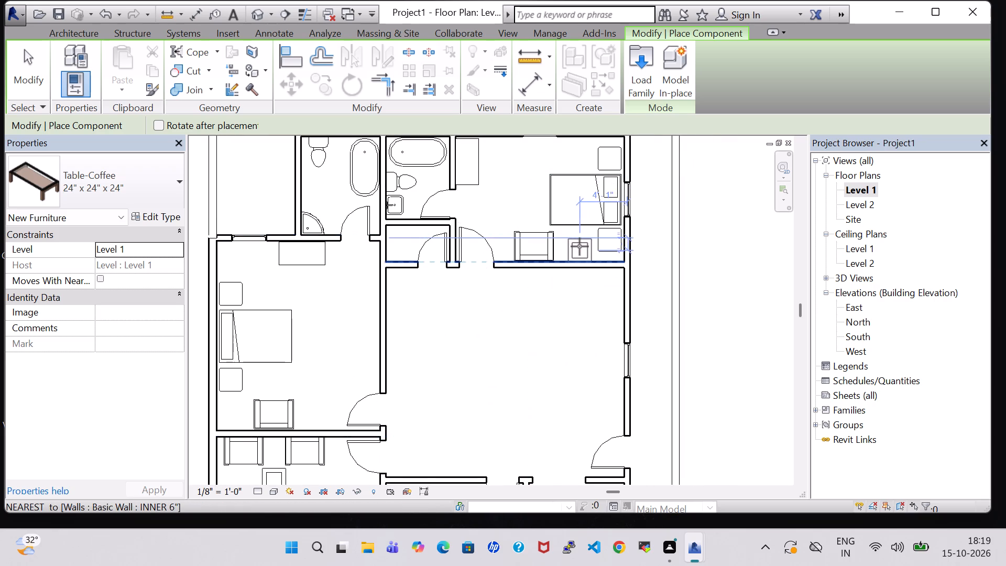
scroll(579, 246, "up", 6)
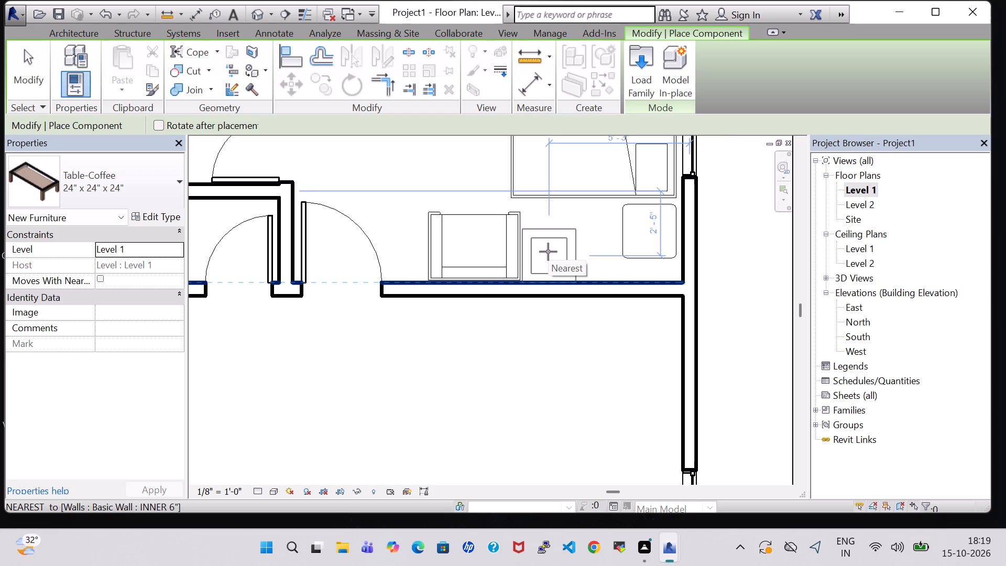
scroll(548, 252, "up", 3)
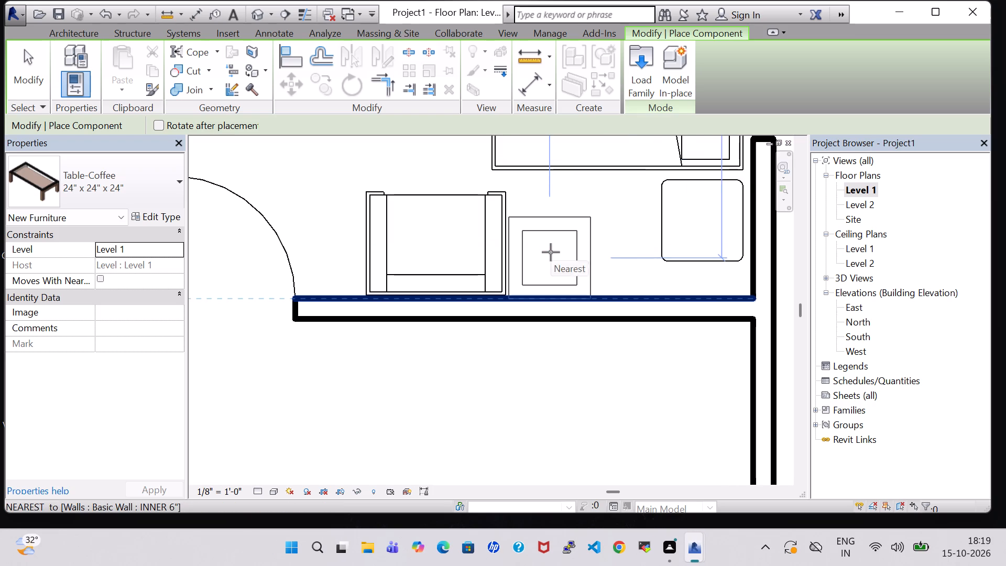
left_click(551, 252)
key("Escape")
key("Escape")
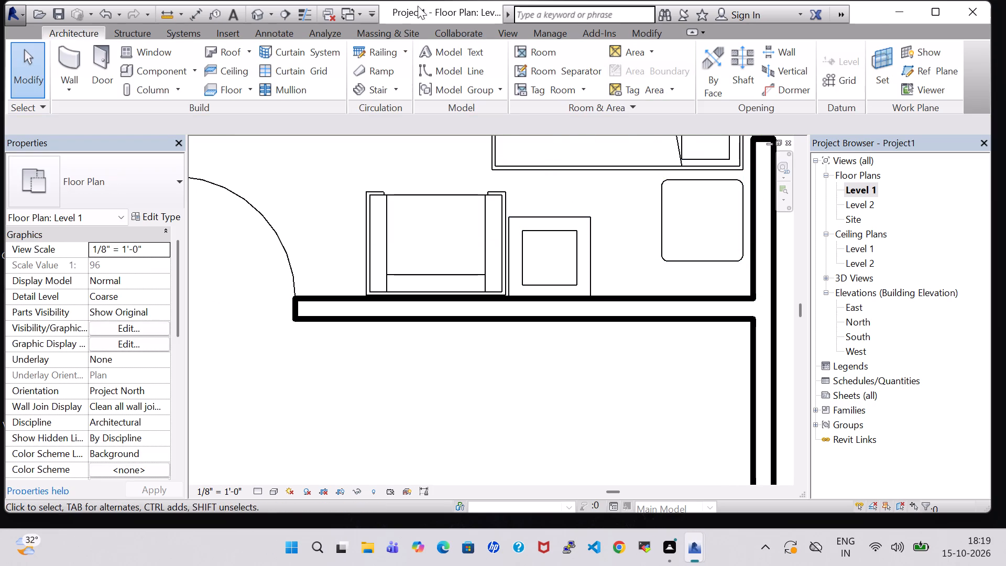
In the 3D view, nudge the southwestern bedroom's eastern Chair-Corbu three increments away from the north wall.
left_click(256, 7)
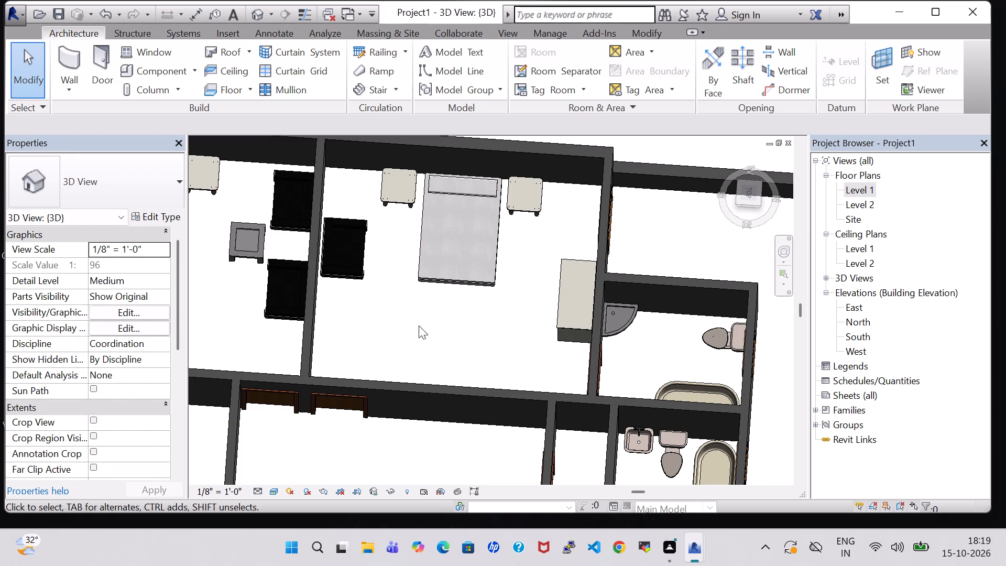
middle_click_drag(420, 325, 605, 366)
middle_click_drag(549, 360, 548, 325)
middle_click_drag(435, 332, 458, 339)
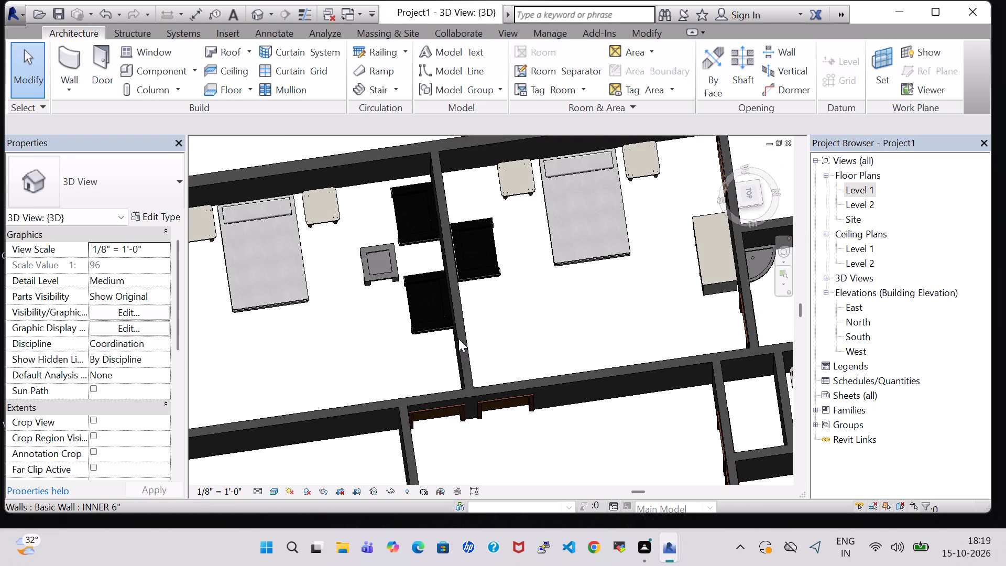
scroll(458, 339, "up", 5)
middle_click_drag(420, 352, 475, 284)
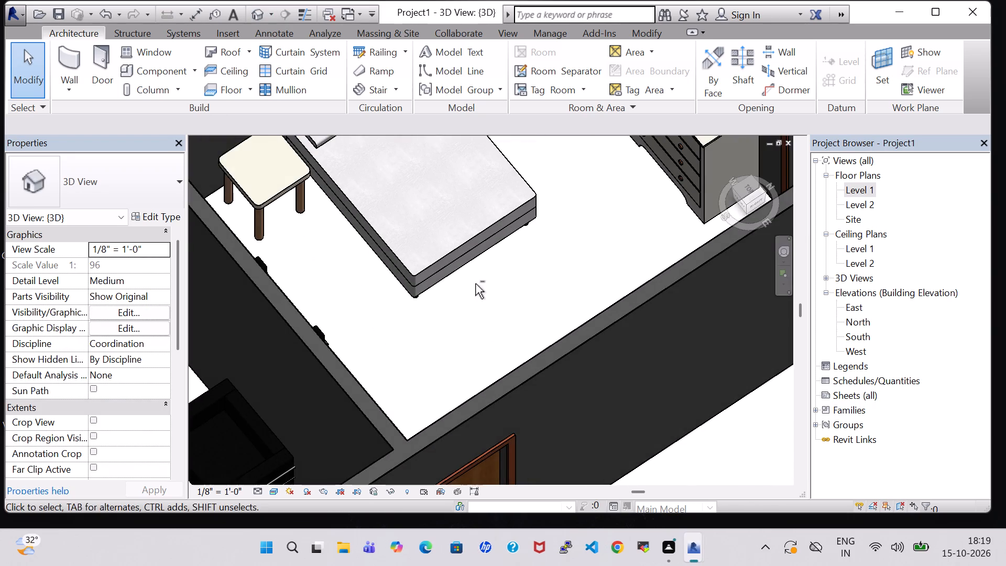
scroll(462, 304, "up", 1)
middle_click_drag(462, 304, 540, 237)
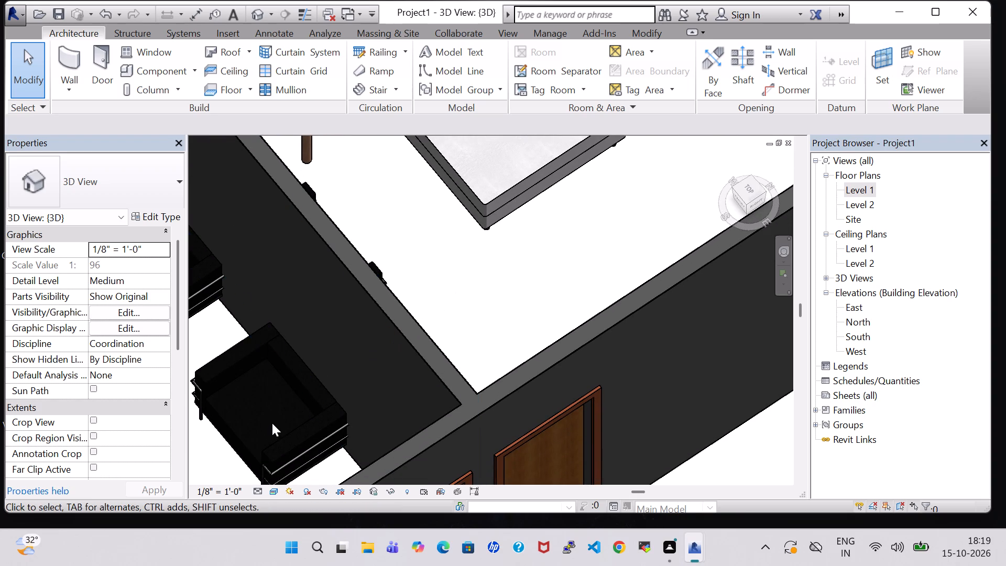
left_click(290, 440)
key("Left")
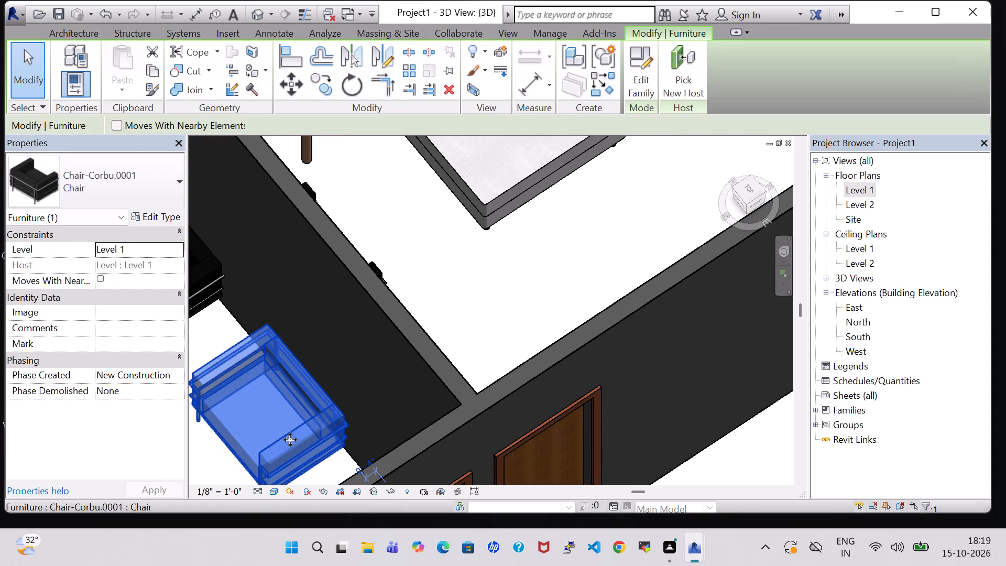
key("Left")
key("Left")
left_click(547, 257)
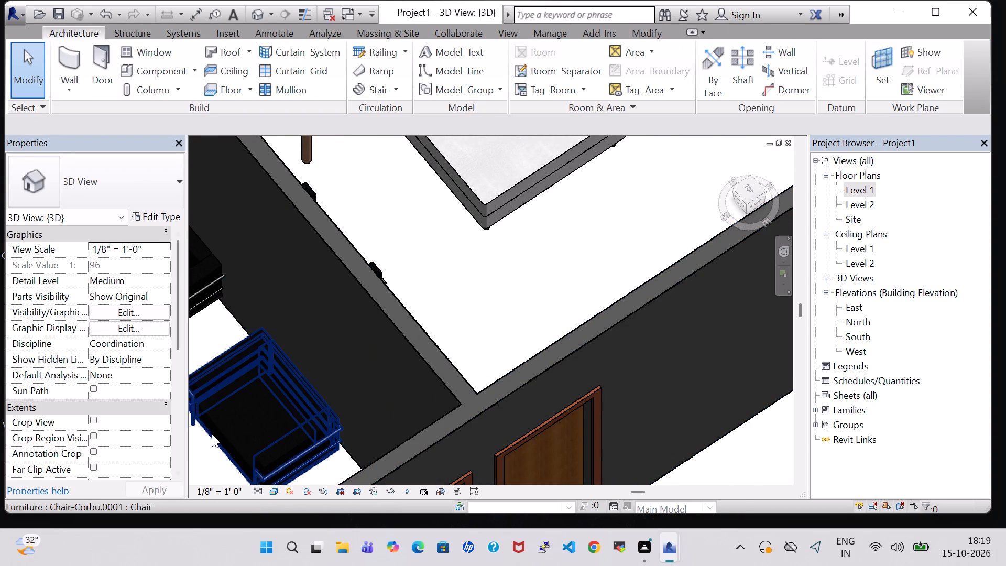
Inspect the furniture placement in the southwestern bedroom and the surrounding rooms in the 3D view.
middle_click_drag(206, 450, 258, 410, "shift")
middle_click_drag(338, 391, 597, 114)
middle_click_drag(363, 470, 397, 408, "shift")
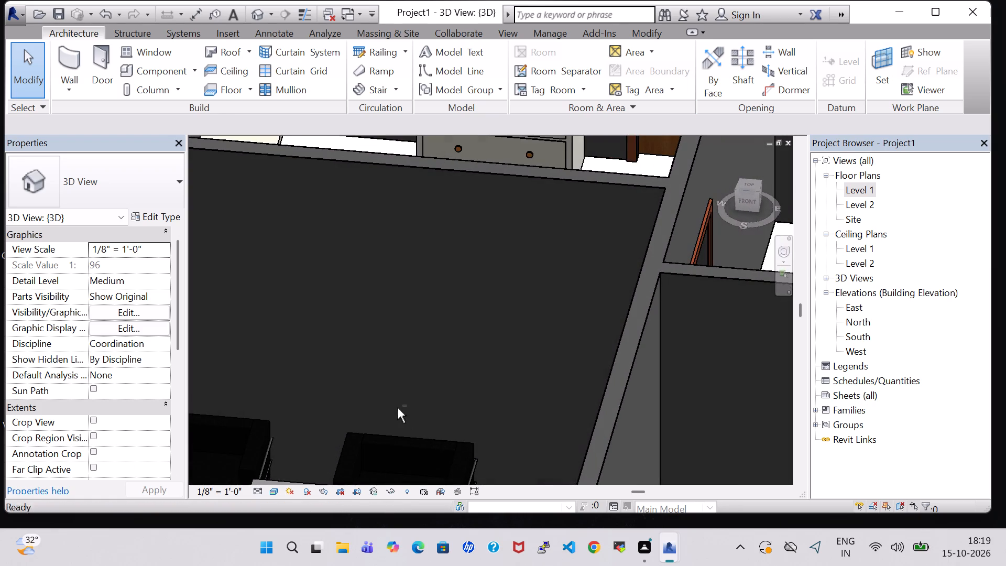
middle_click_drag(397, 408, 475, 252)
middle_click(524, 205)
scroll(505, 254, "down", 3)
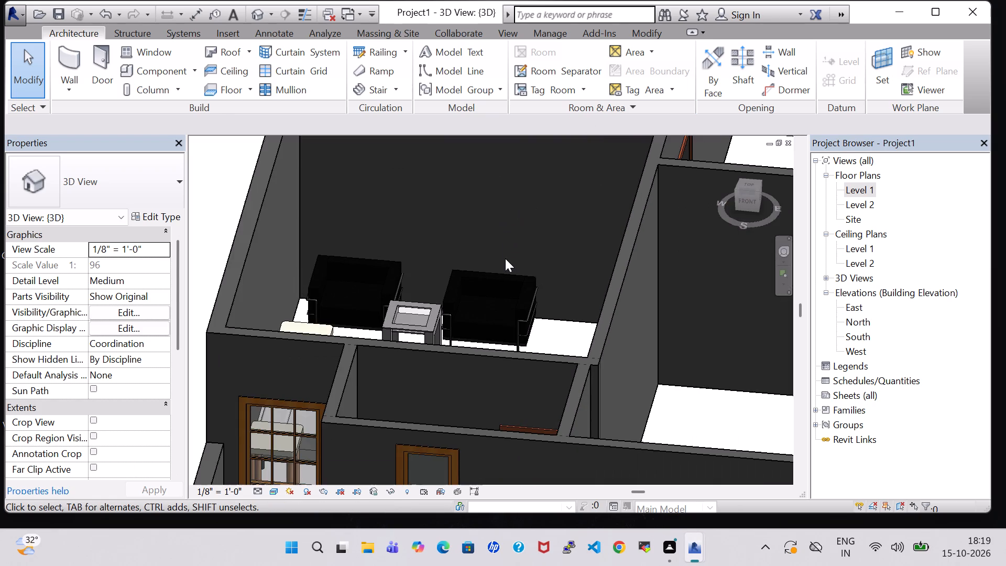
scroll(505, 258, "down", 5)
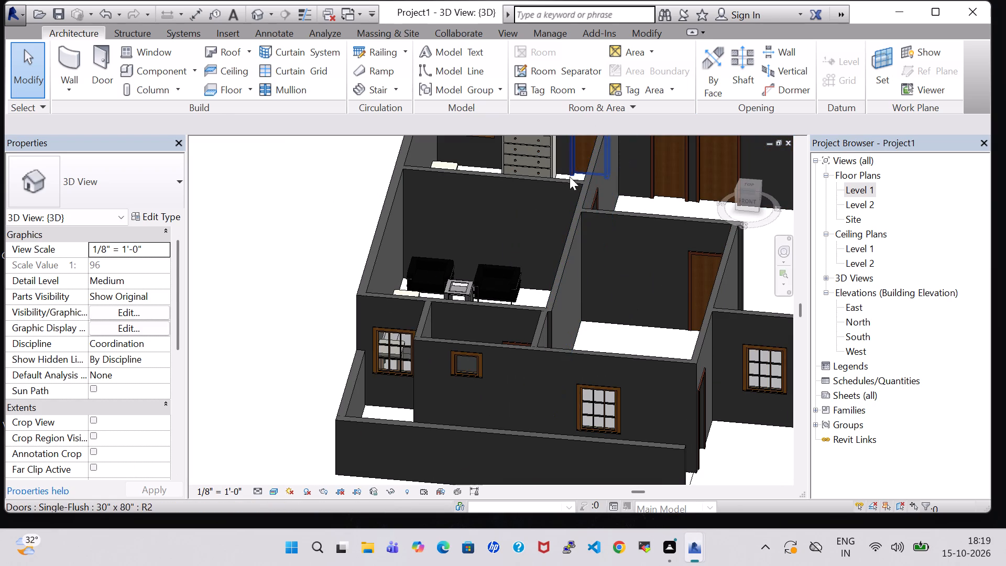
middle_click_drag(643, 201, 585, 249, "shift")
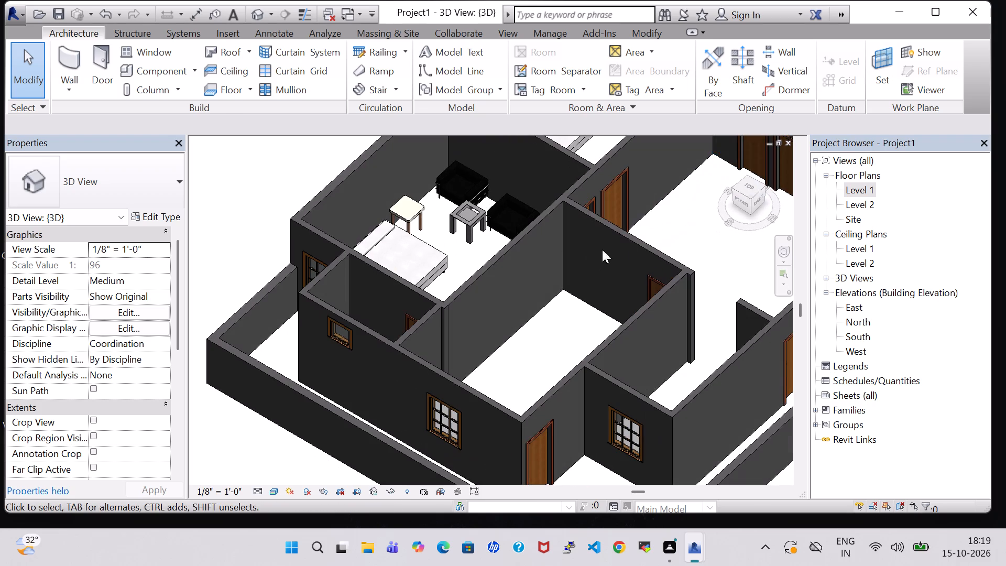
middle_click_drag(701, 245, 403, 358)
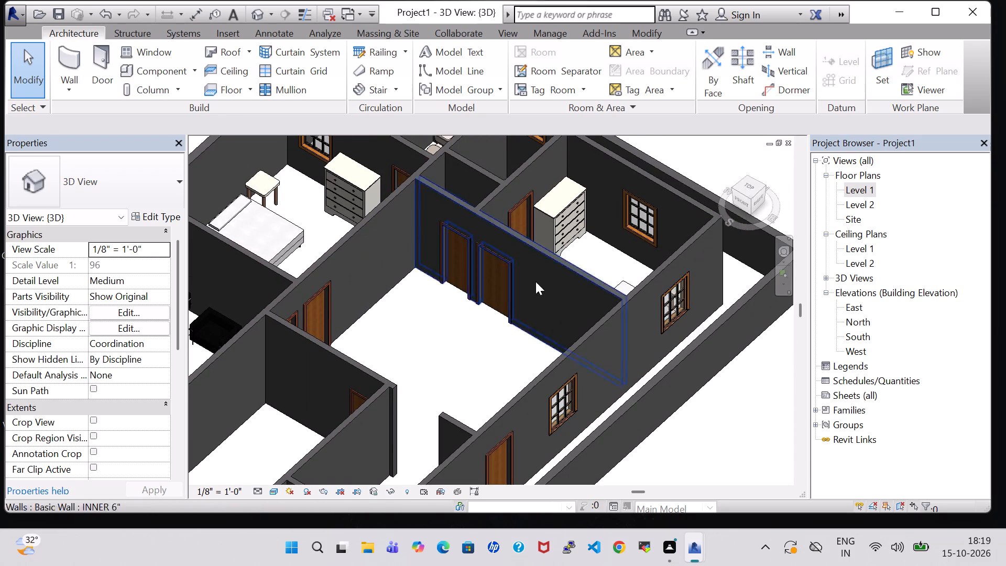
middle_click_drag(622, 268, 490, 343, "shift")
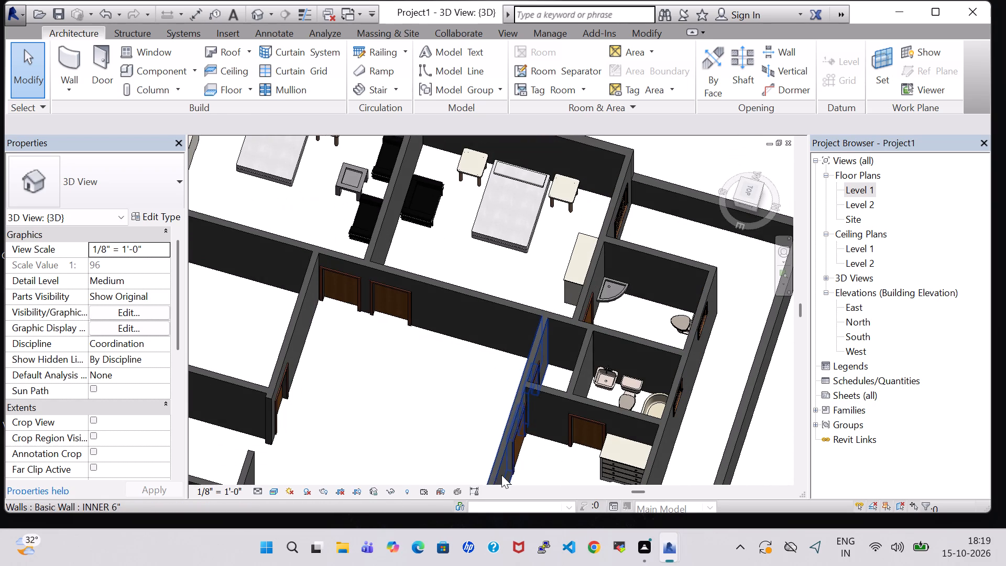
Nudge the northeastern bedroom's coffee table one increment away from the south wall in the 3D view.
middle_click_drag(535, 461, 534, 324)
middle_click(534, 283)
scroll(528, 310, "up", 5)
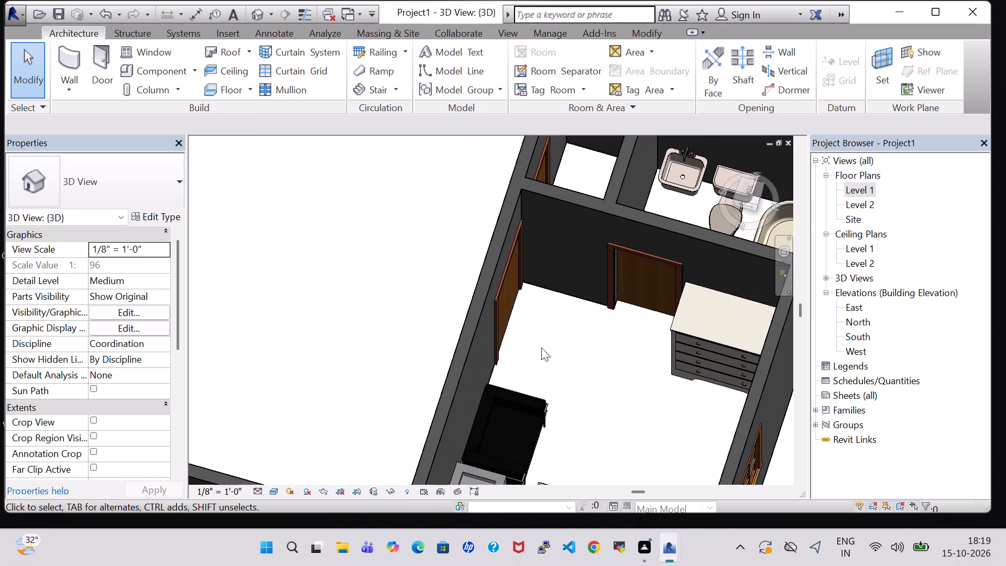
middle_click_drag(551, 405, 610, 328)
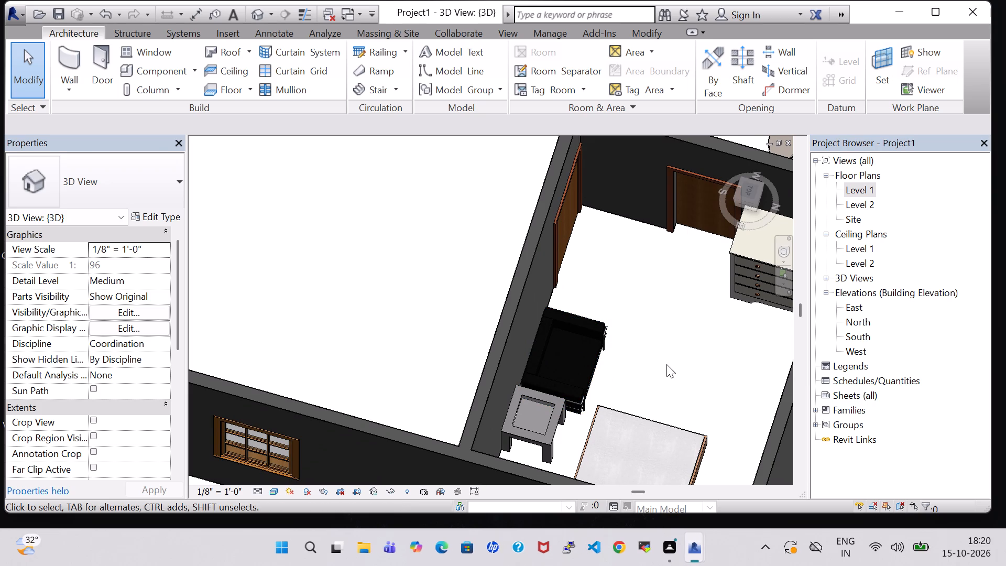
middle_click_drag(666, 364, 656, 434)
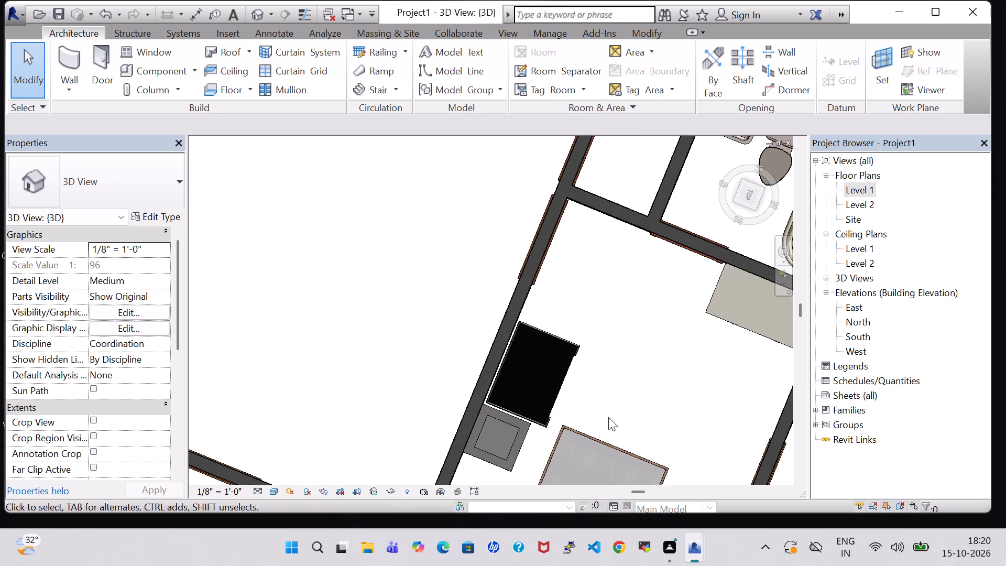
left_click(504, 448)
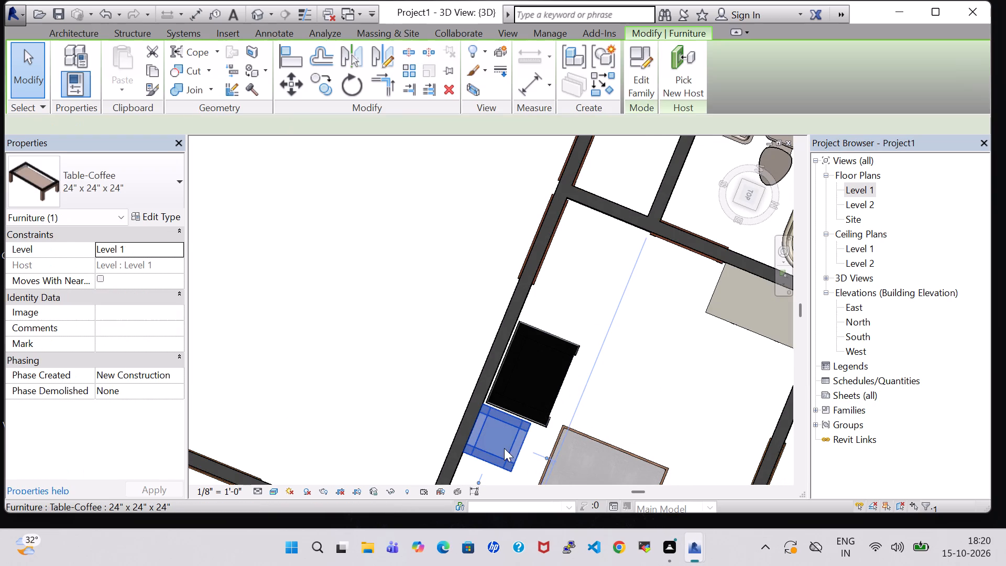
key("Right")
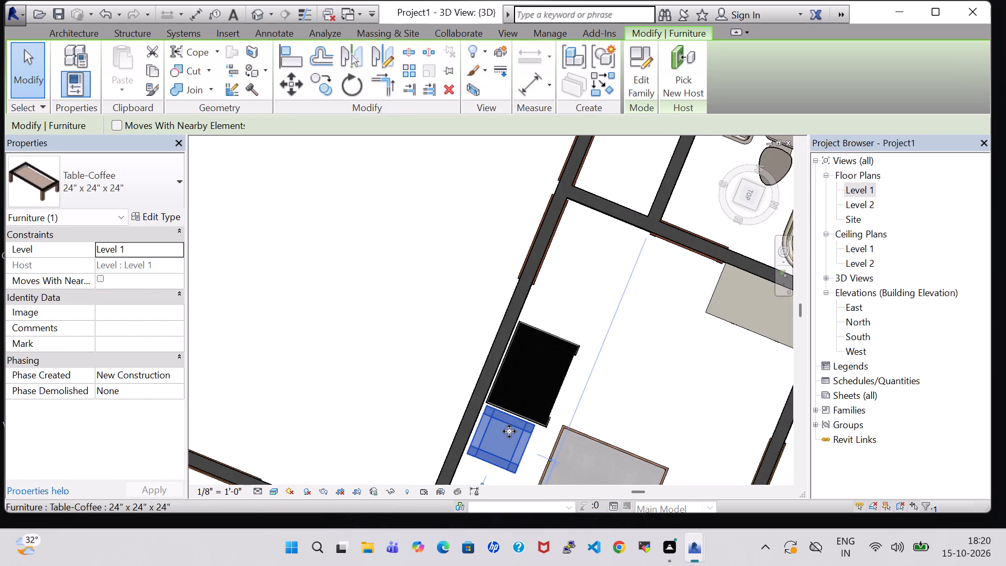
left_click(559, 296)
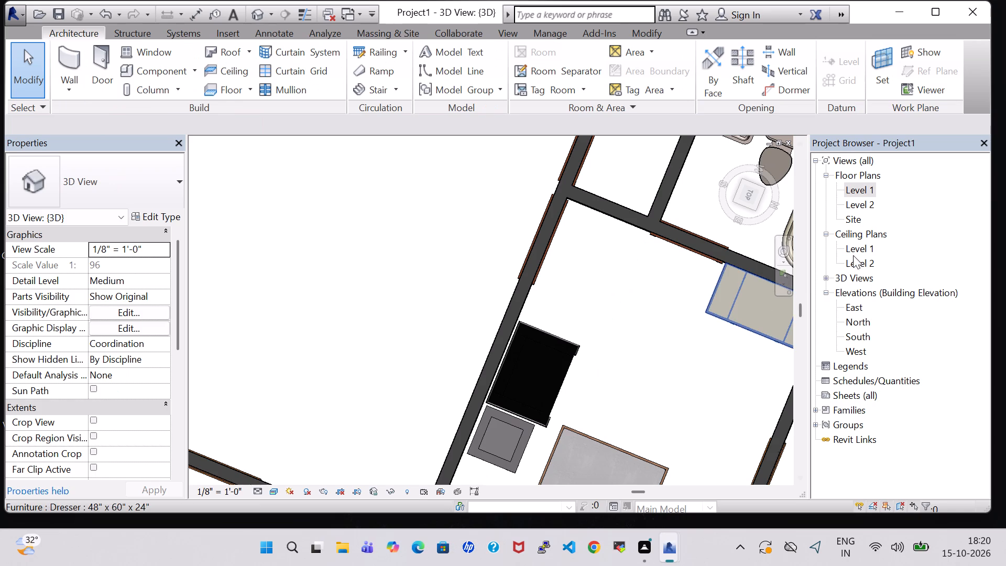
Return to the Level 1 floor plan and review the furniture layout from the northern bedrooms down to the southern rooms.
double_click(861, 184)
scroll(861, 184, "down", 1)
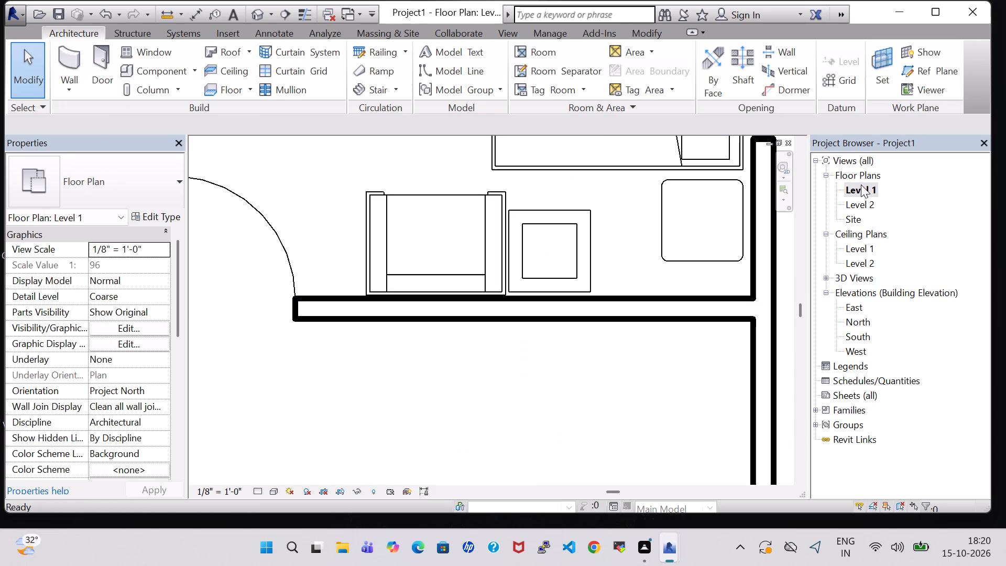
scroll(433, 390, "down", 7)
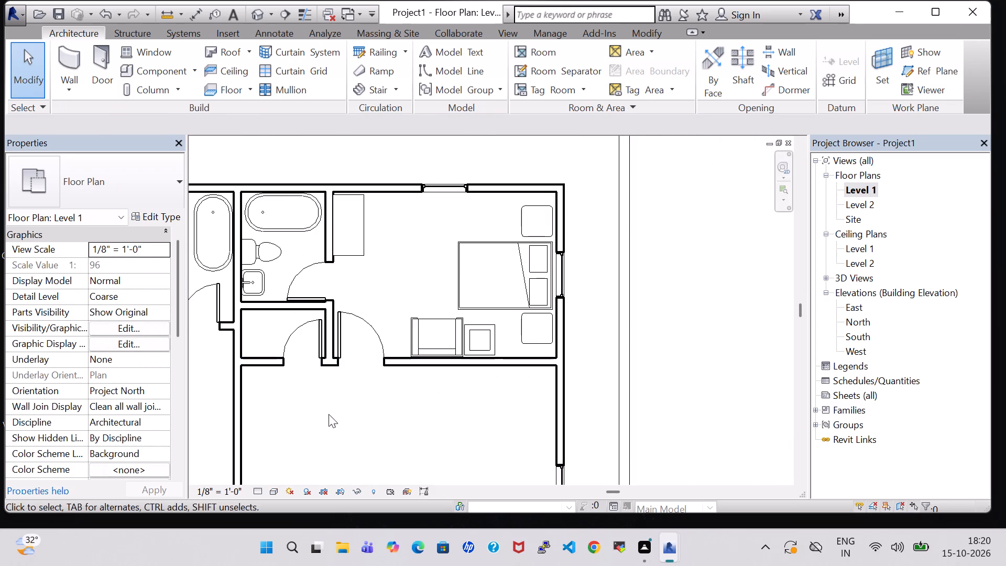
middle_click_drag(327, 414, 550, 346)
scroll(550, 346, "down", 2)
middle_click_drag(464, 377, 464, 320)
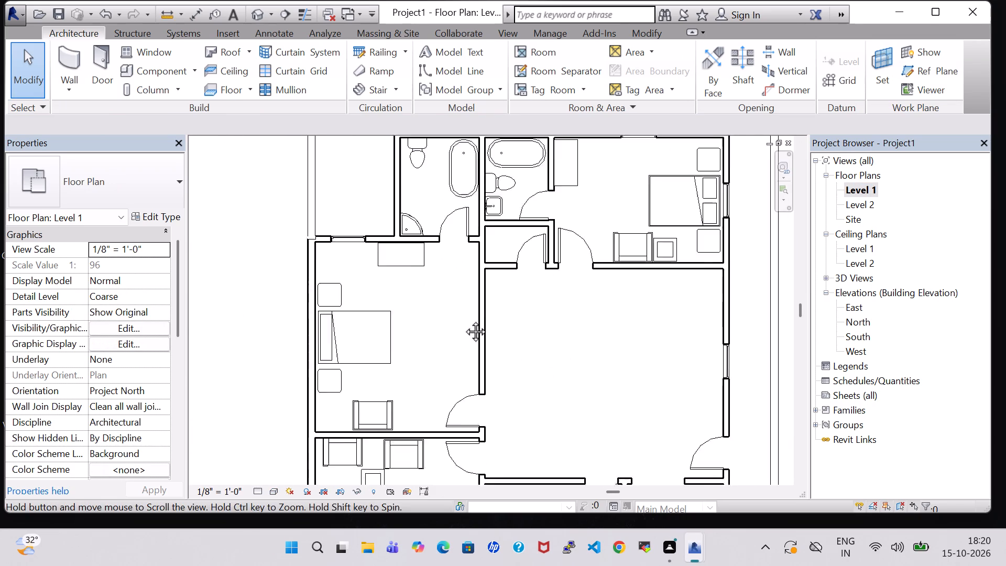
middle_click_drag(464, 320, 484, 266)
middle_click_drag(486, 261, 493, 232)
scroll(496, 342, "down", 2)
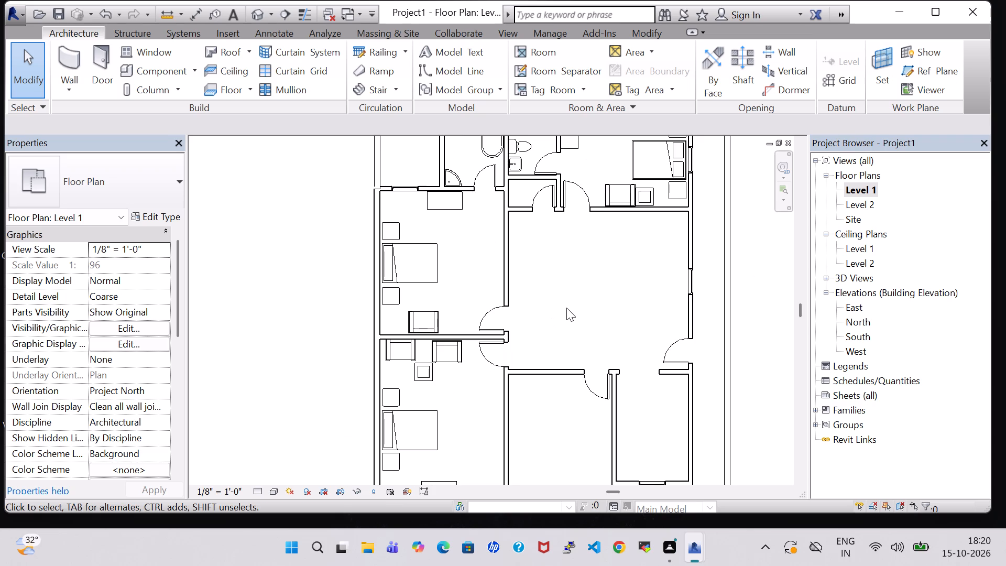
middle_click_drag(566, 308, 574, 365)
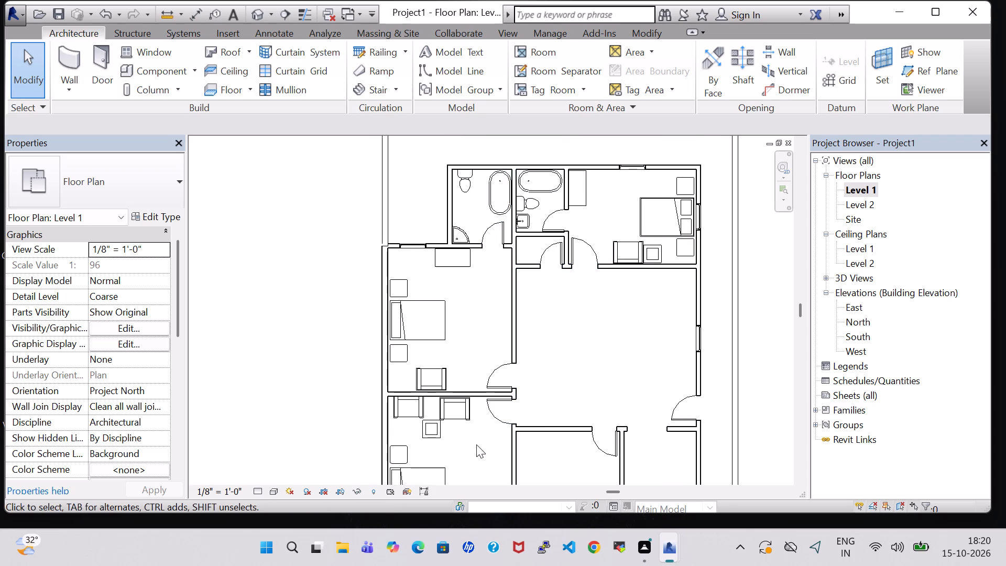
middle_click_drag(476, 444, 479, 363)
middle_click_drag(482, 363, 482, 331)
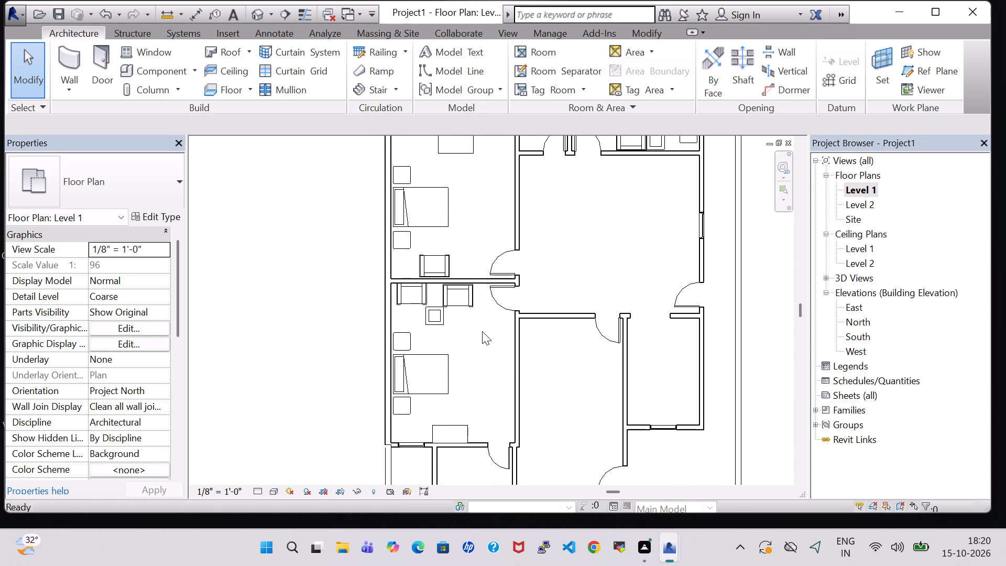
middle_click_drag(486, 399, 496, 326)
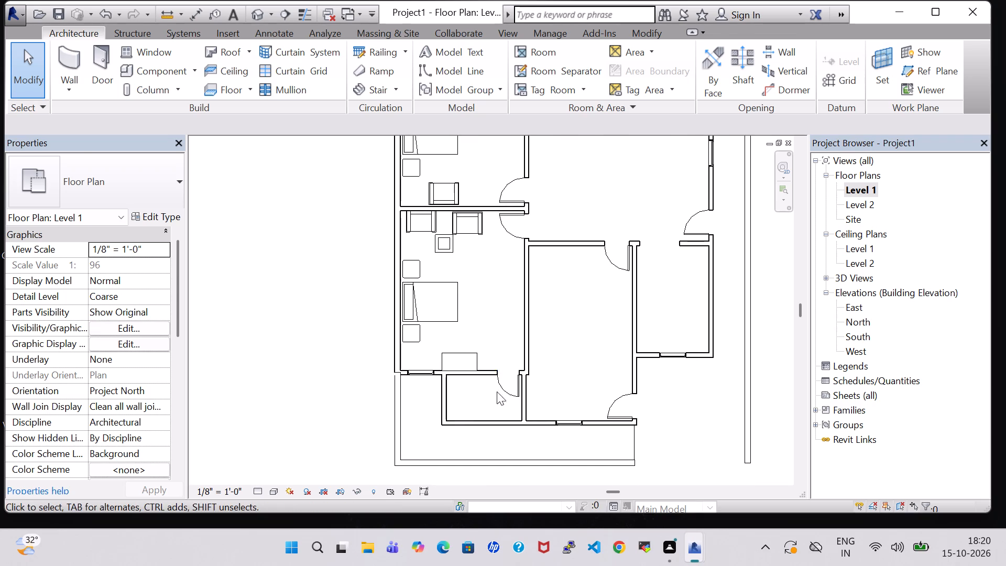
Start saving the project and browse to the work folder on the Desktop.
left_click(149, 74)
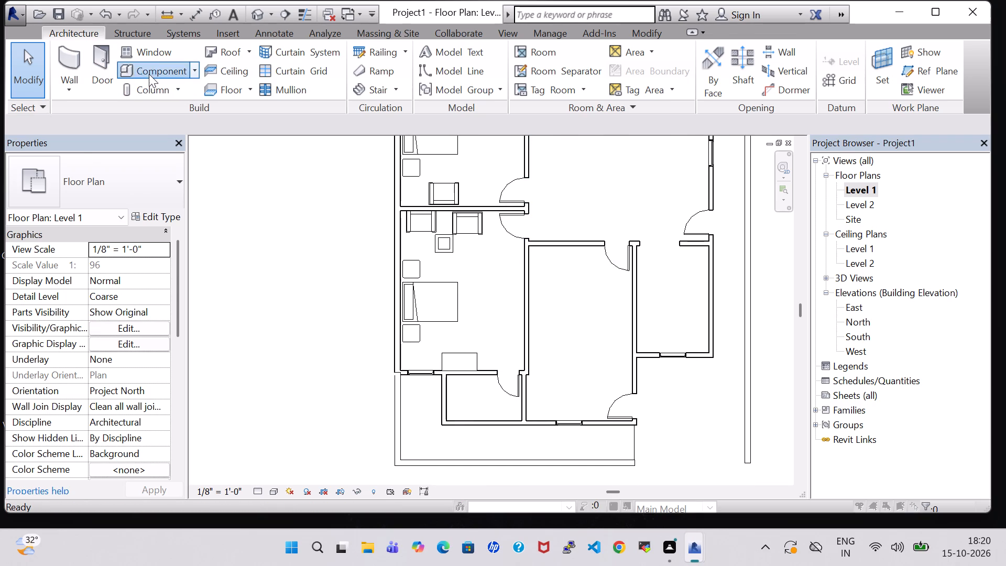
left_click(450, 229)
scroll(450, 229, "down", 2)
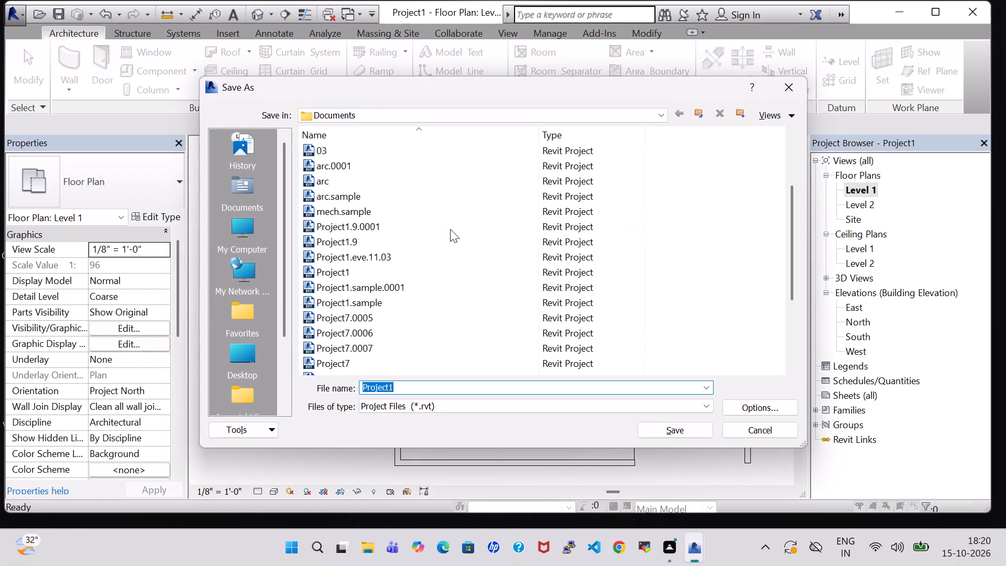
scroll(450, 229, "down", 12)
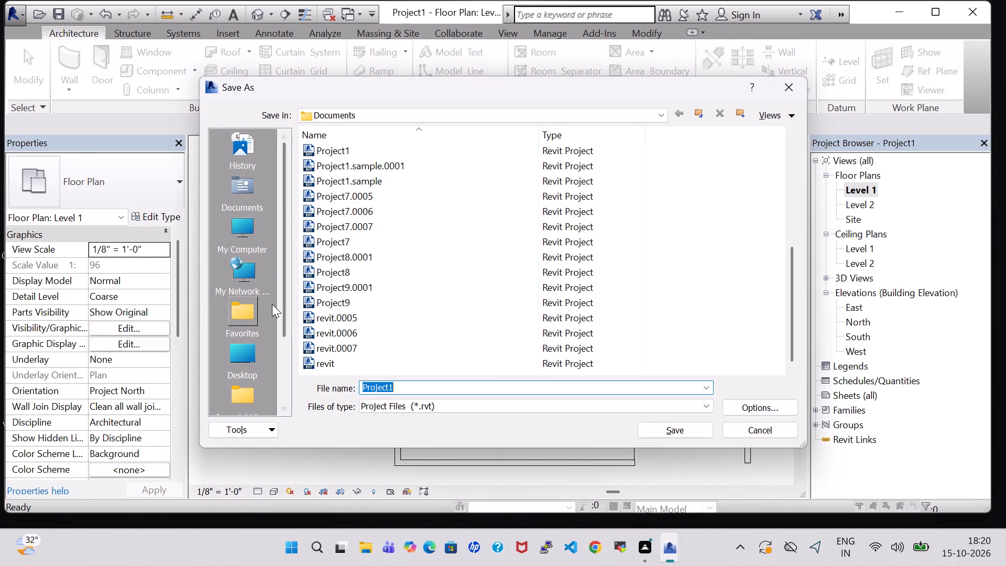
double_click(233, 352)
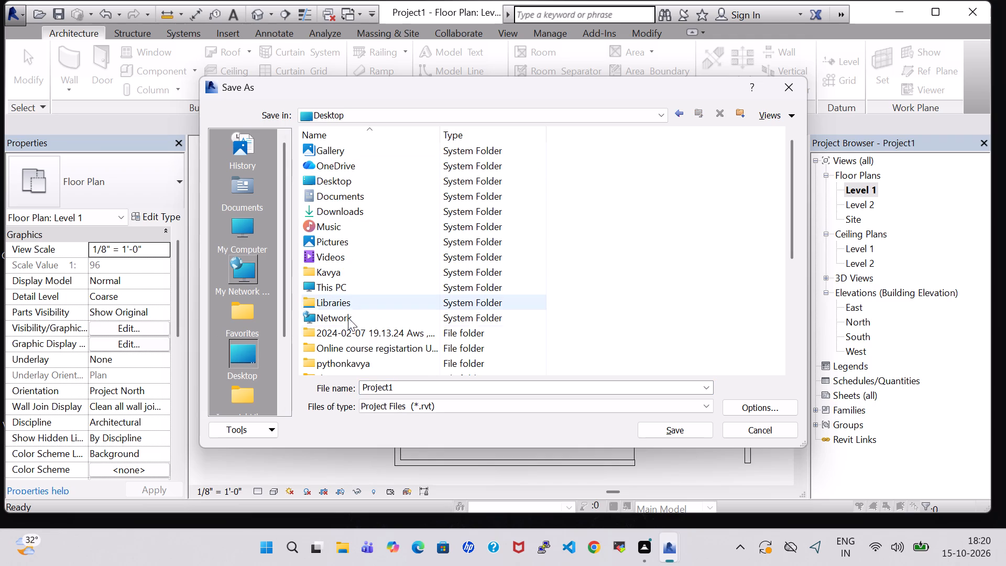
scroll(347, 327, "down", 2)
double_click(345, 351)
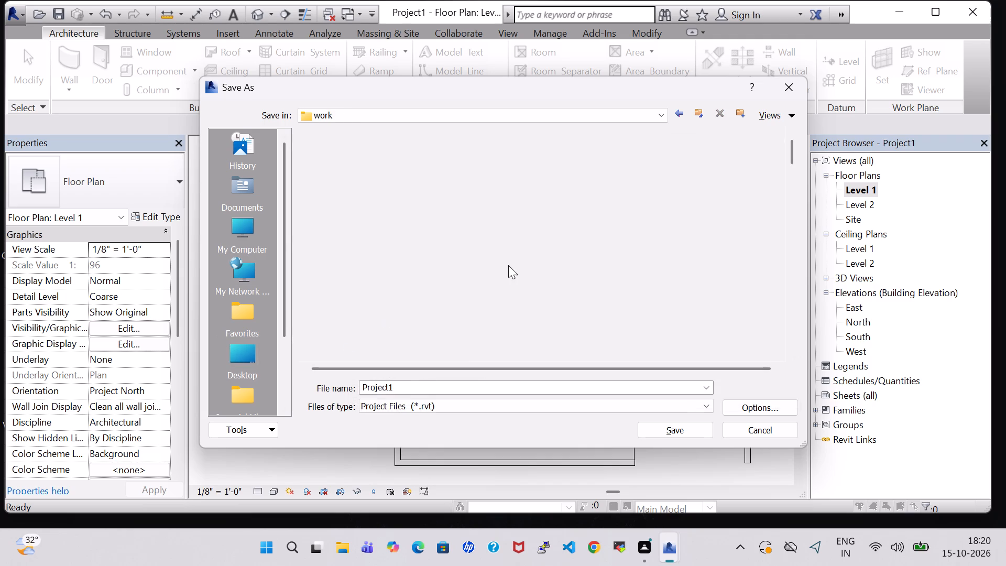
scroll(508, 265, "down", 20)
scroll(508, 265, "down", 11)
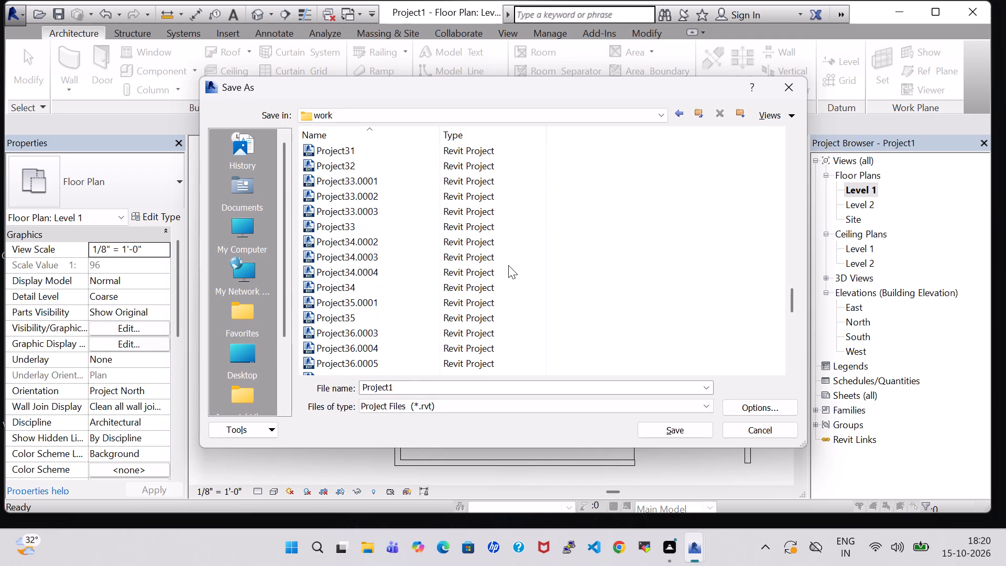
scroll(508, 265, "down", 19)
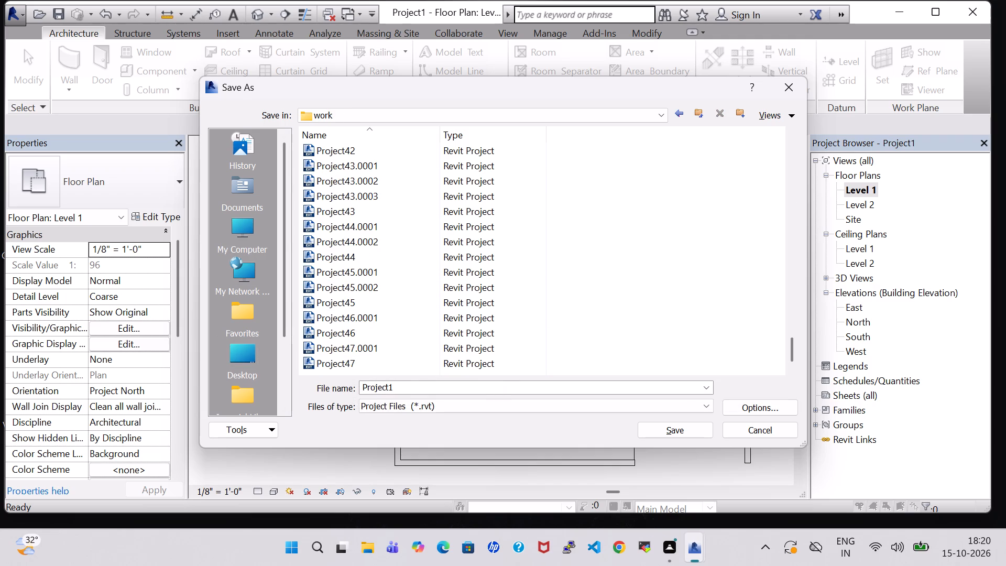
Name the project file Project48 and save it in the work folder.
left_click(498, 384)
left_click(462, 389)
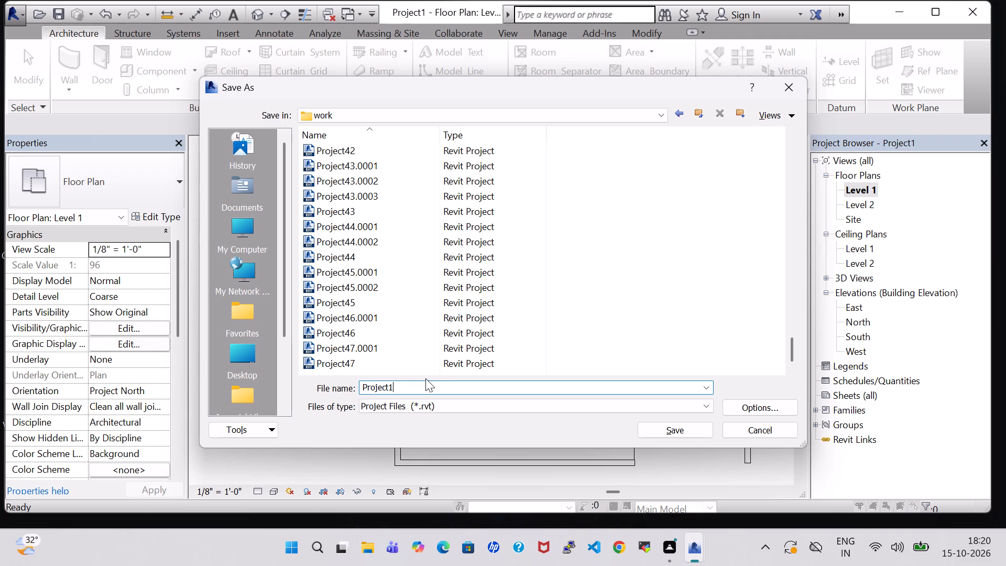
key("BackSpace")
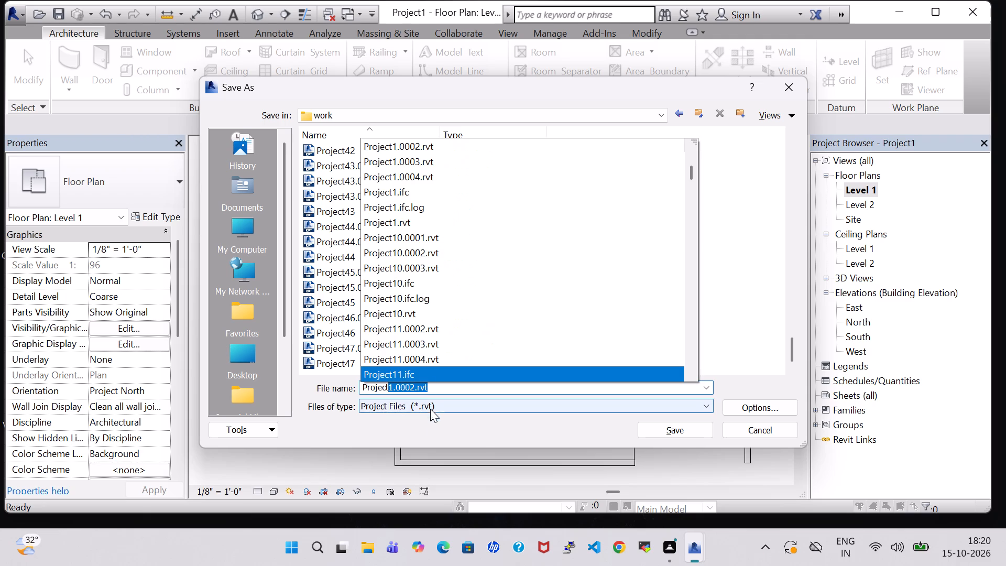
left_click(444, 391)
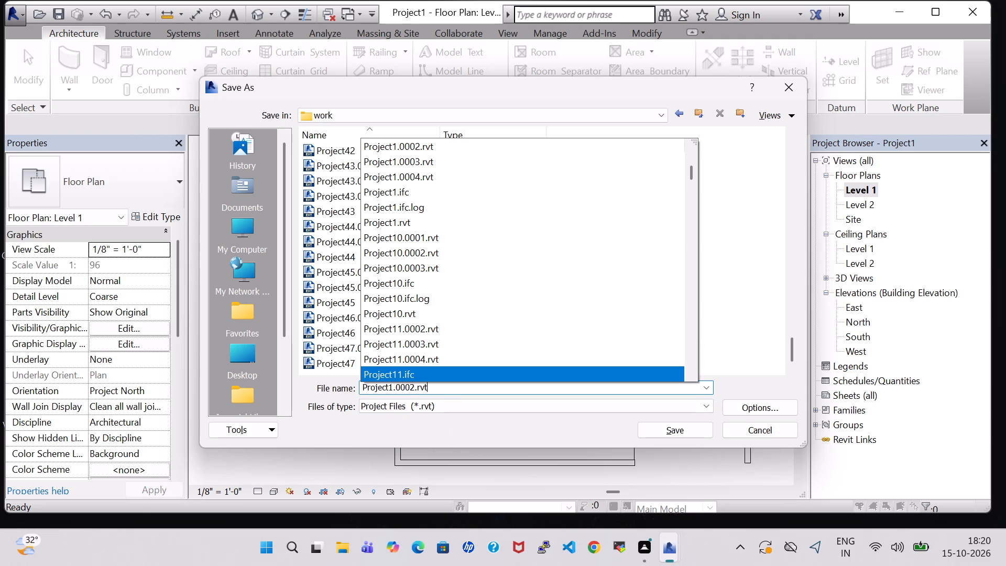
key("BackSpace")
key("BackSpace")
key("BackSpace")
key("BackSpace")
key("BackSpace")
key("BackSpace")
key("BackSpace")
key("BackSpace")
key("BackSpace")
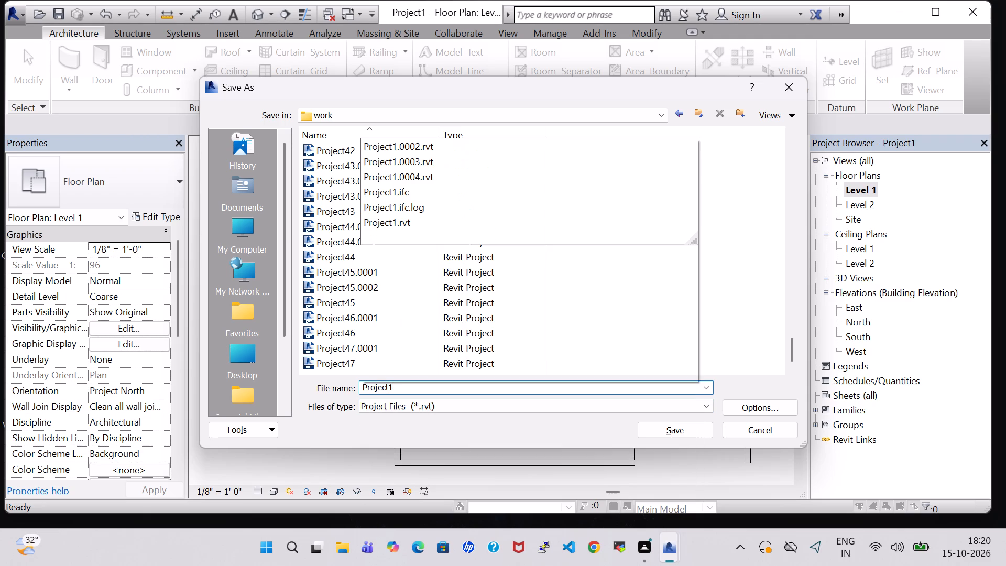
key("BackSpace")
type("48")
left_click(660, 437)
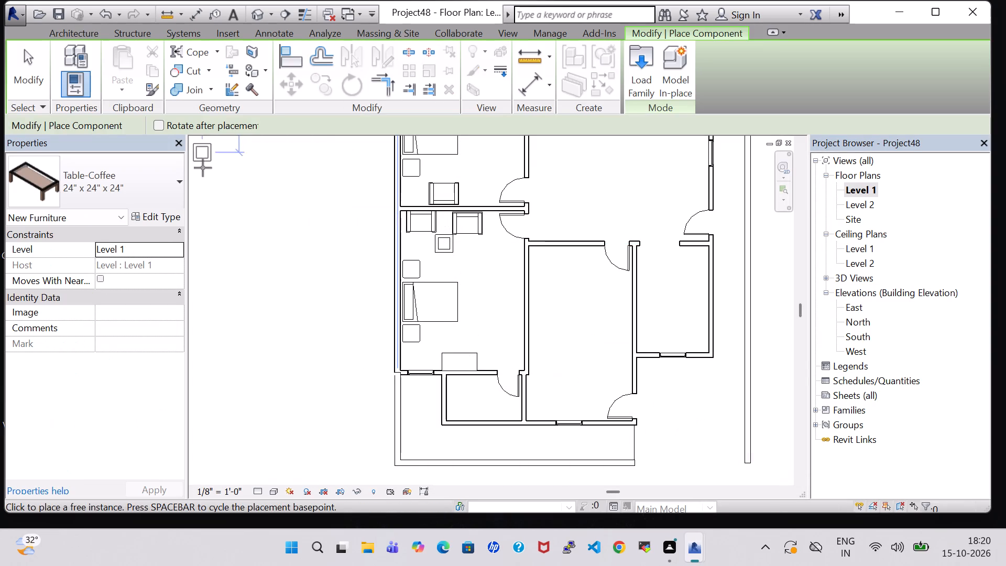
Browse the US Imperial library's architectural plumbing fixtures for sink families.
left_click(654, 68)
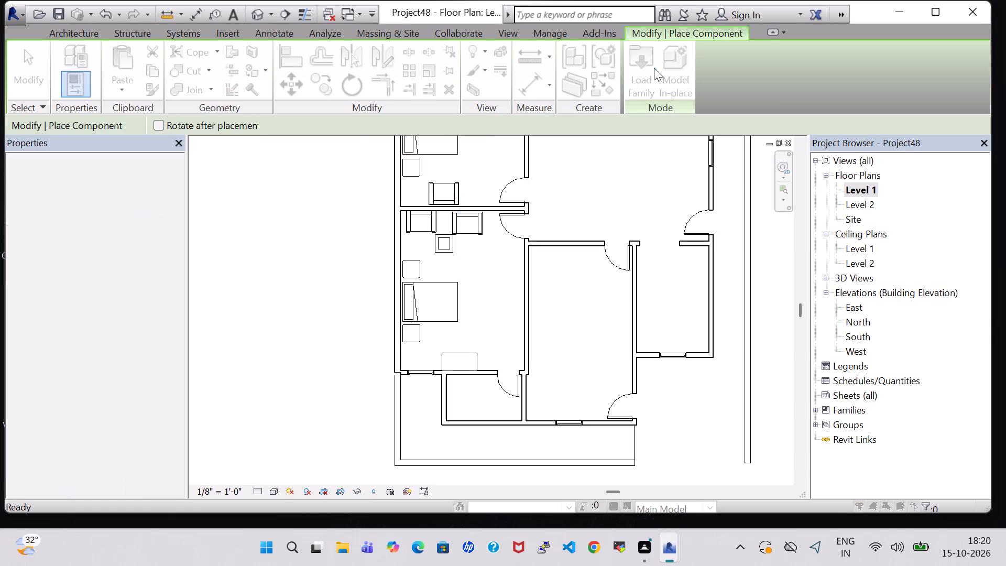
double_click(581, 369)
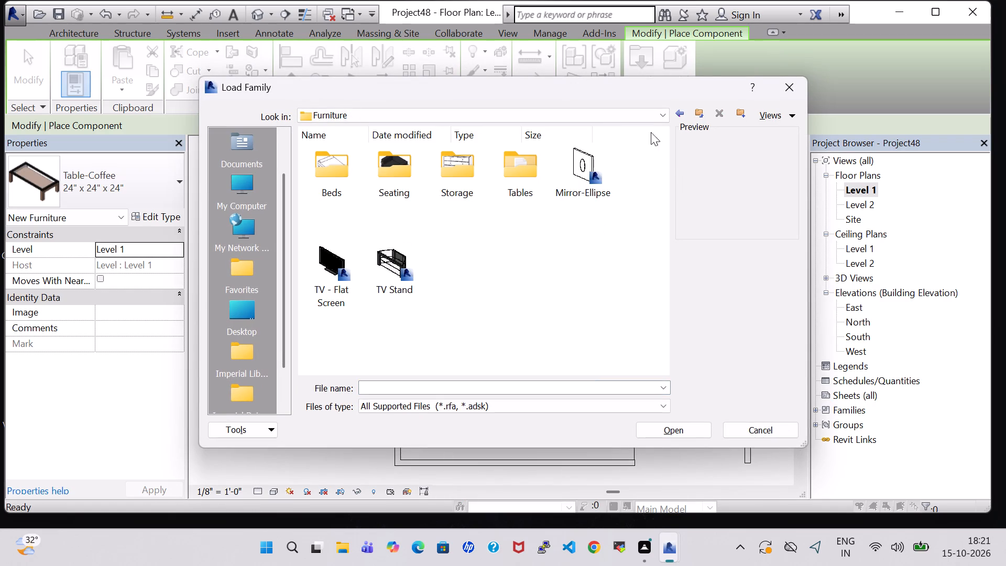
left_click(679, 107)
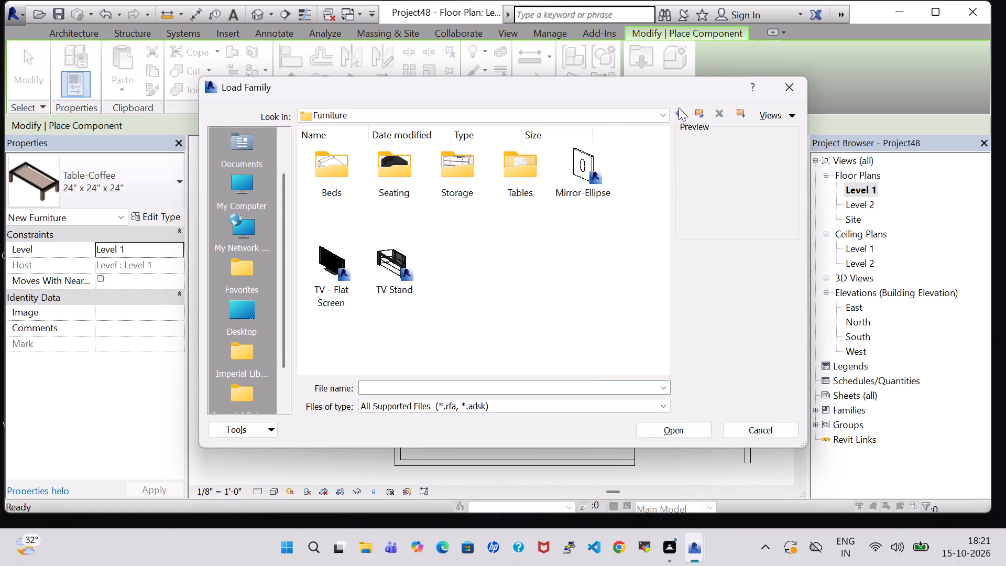
left_click(679, 110)
left_click(567, 357)
key("p")
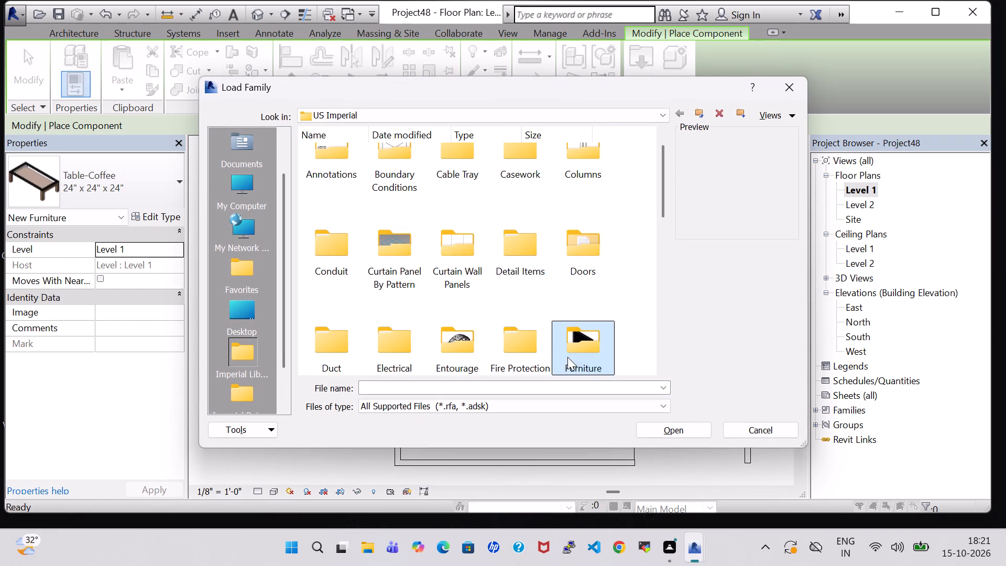
double_click(485, 177)
double_click(347, 151)
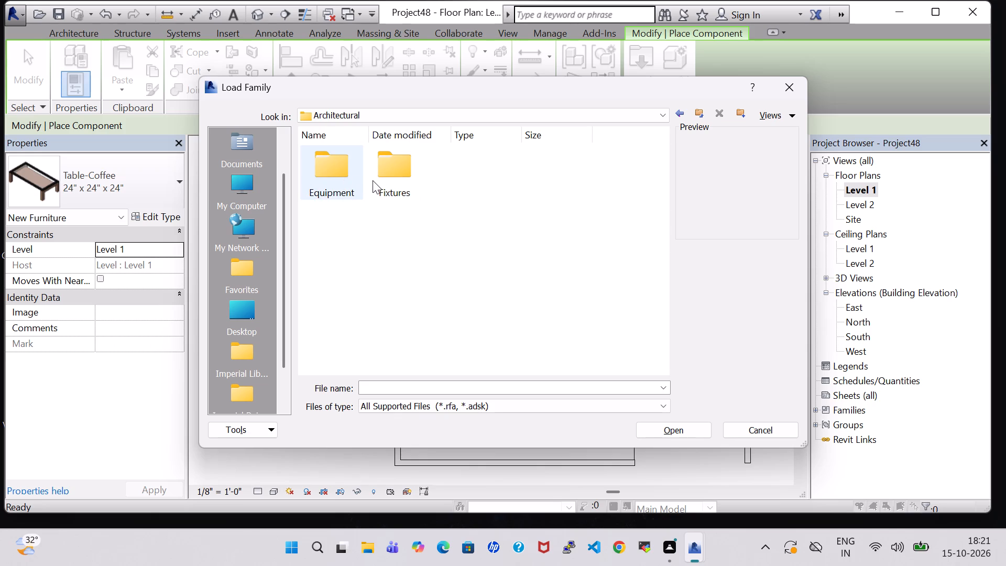
double_click(374, 180)
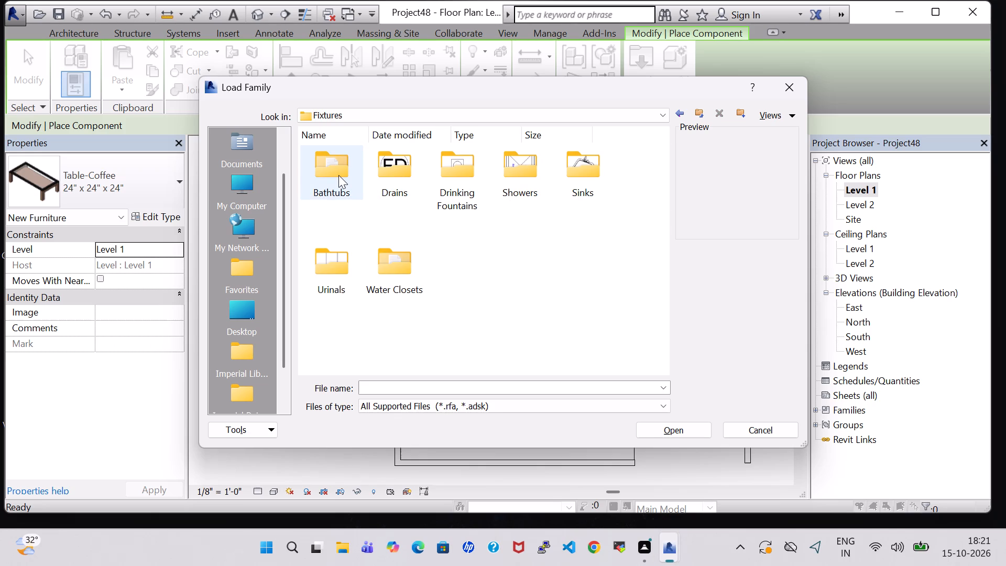
double_click(572, 167)
Load the Sink - Corner Floor family from the MEP plumbing fixtures' Sinks folder.
left_click(682, 112)
left_click(682, 112)
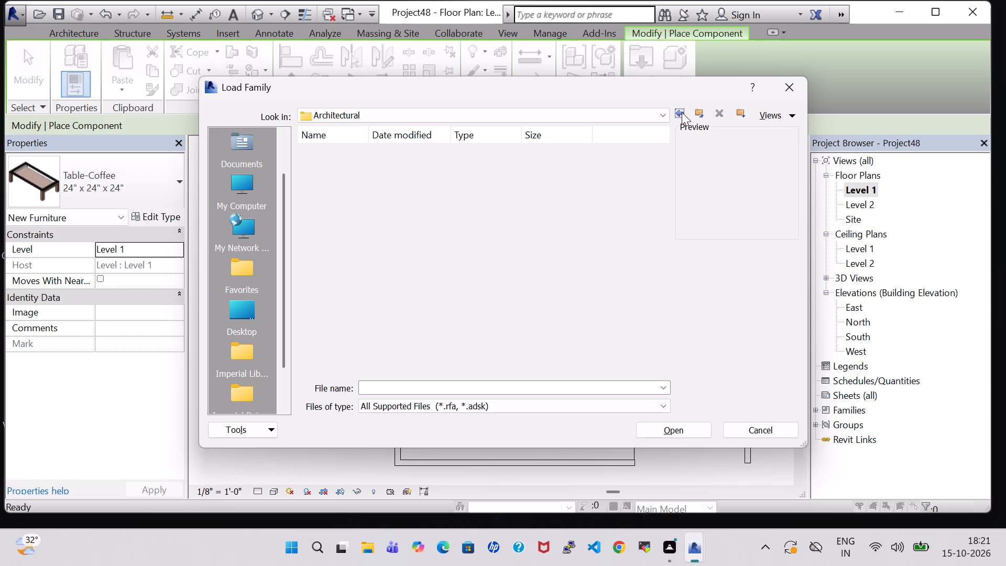
left_click(682, 112)
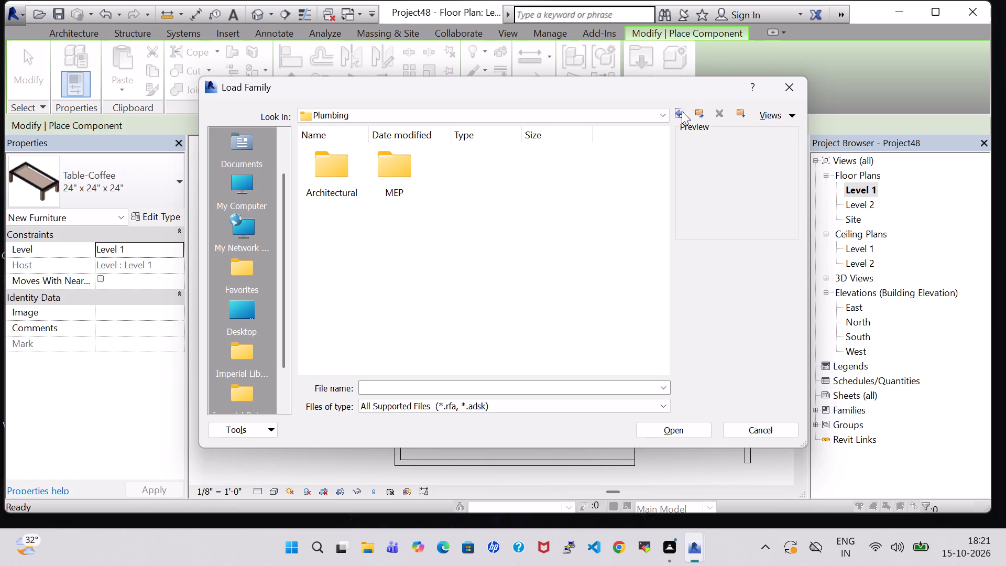
double_click(408, 160)
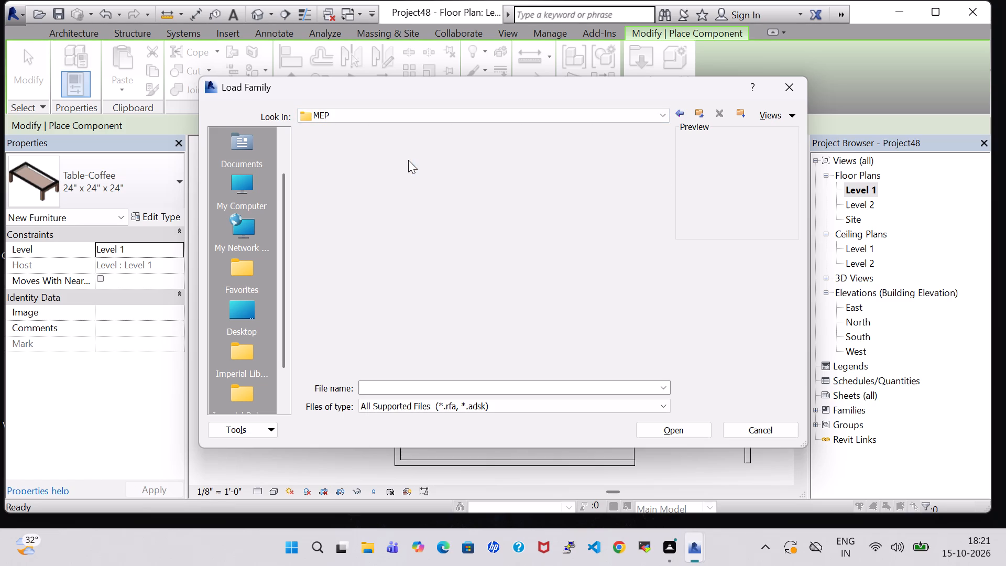
double_click(369, 178)
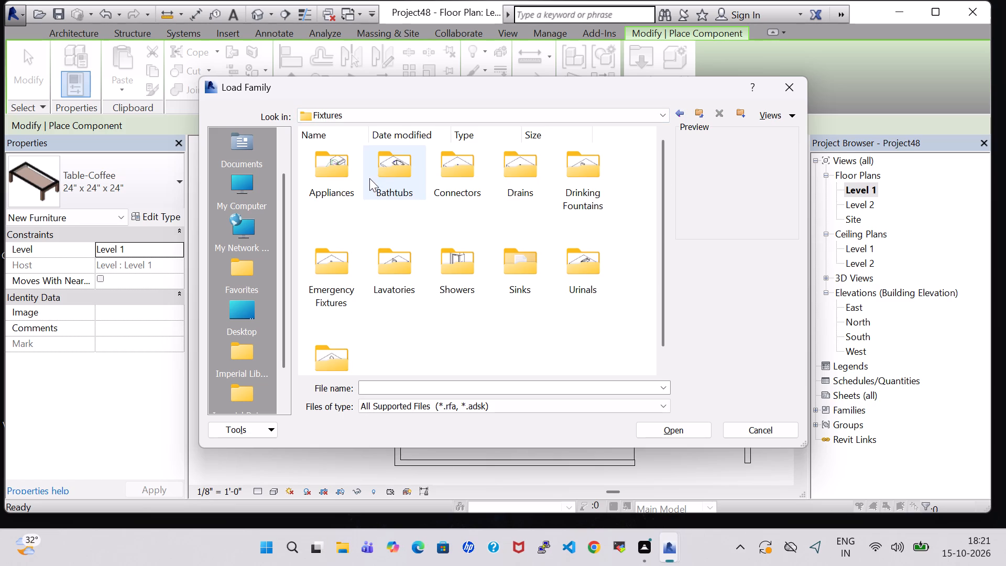
double_click(504, 260)
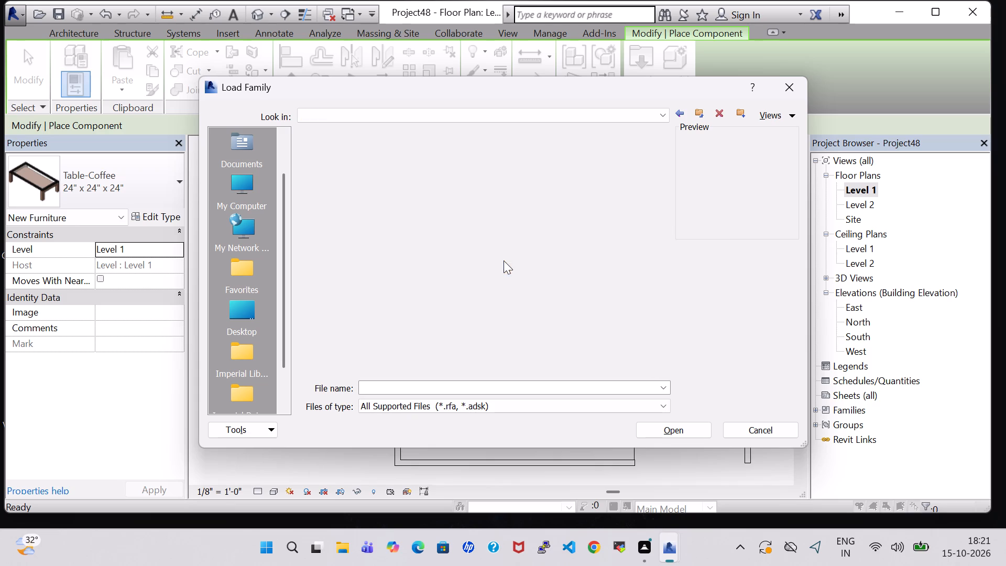
left_click(337, 174)
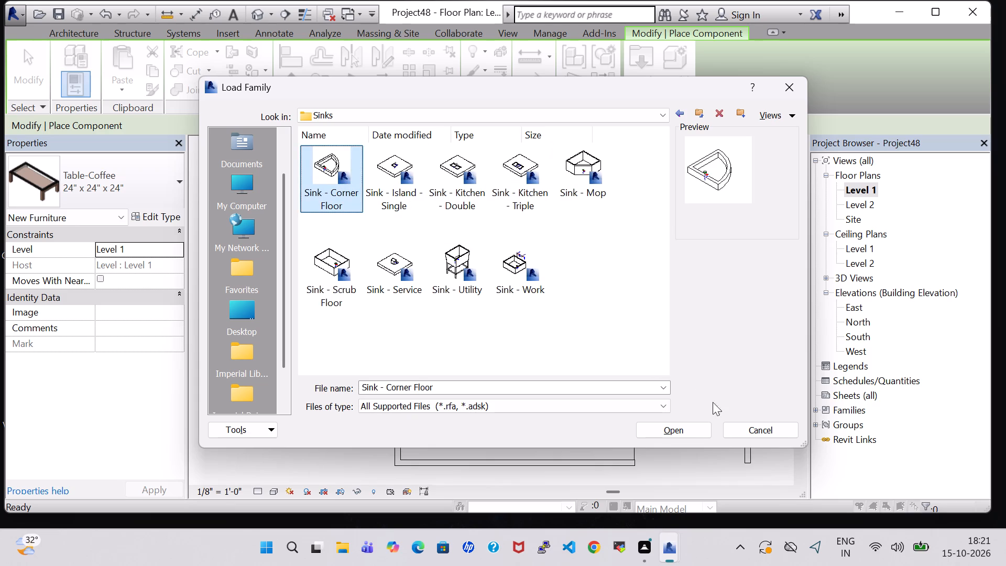
left_click(689, 428)
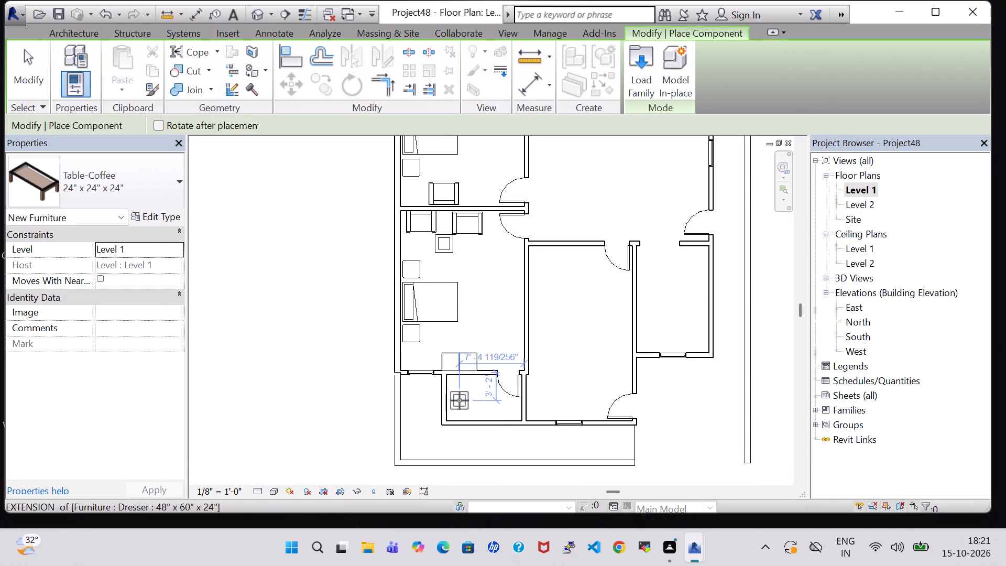
key("Escape")
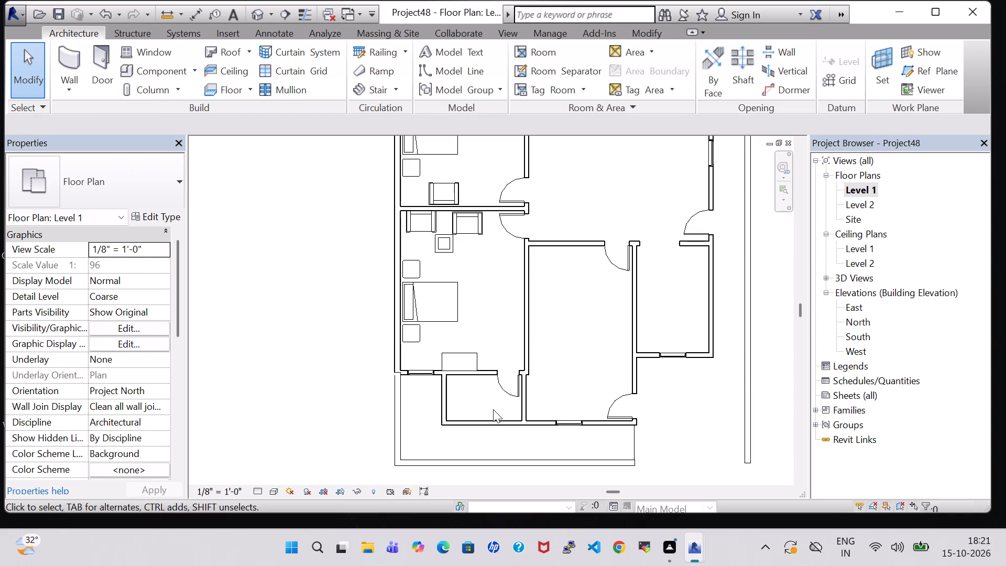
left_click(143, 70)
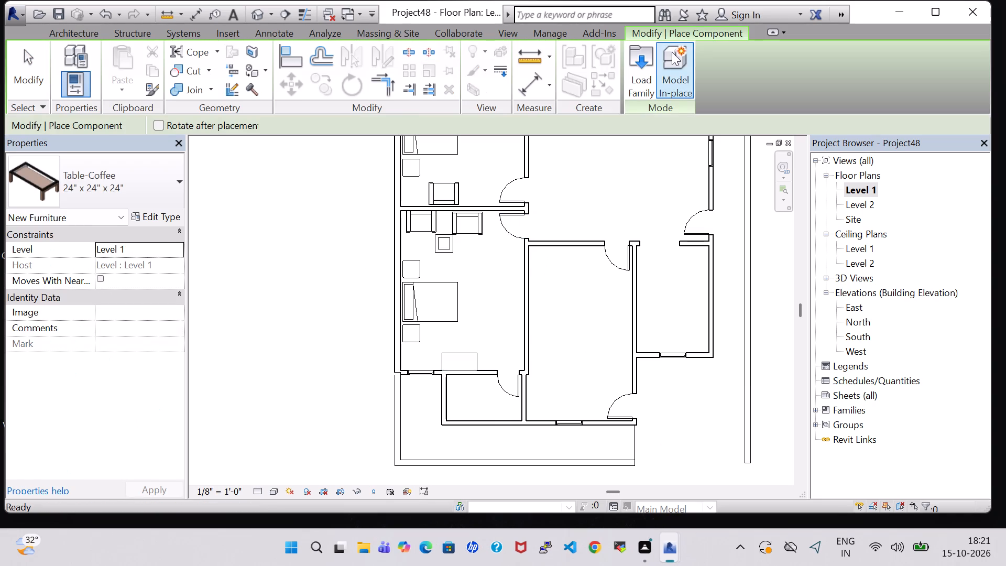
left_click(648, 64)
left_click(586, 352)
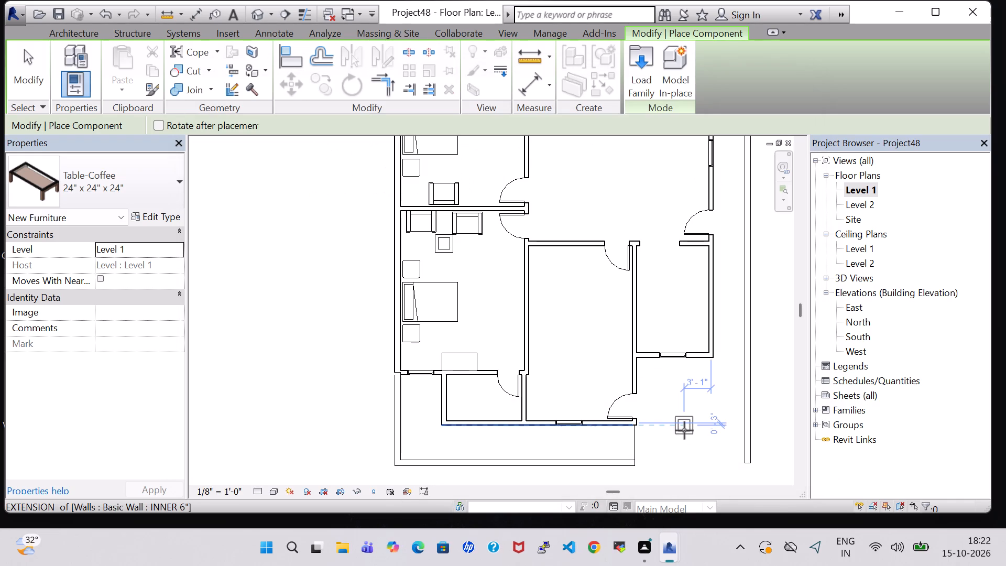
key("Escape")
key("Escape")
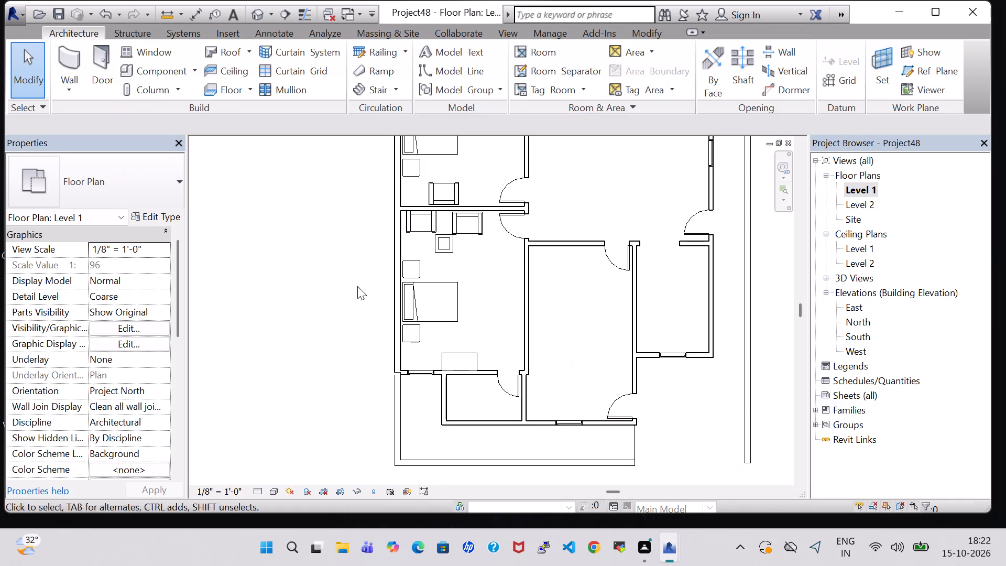
Place a copy of the Toilet-Domestic-3D fixture in the south bathroom, rotated with its tank against the south wall.
scroll(515, 255, "down", 2)
middle_click_drag(574, 171, 508, 361)
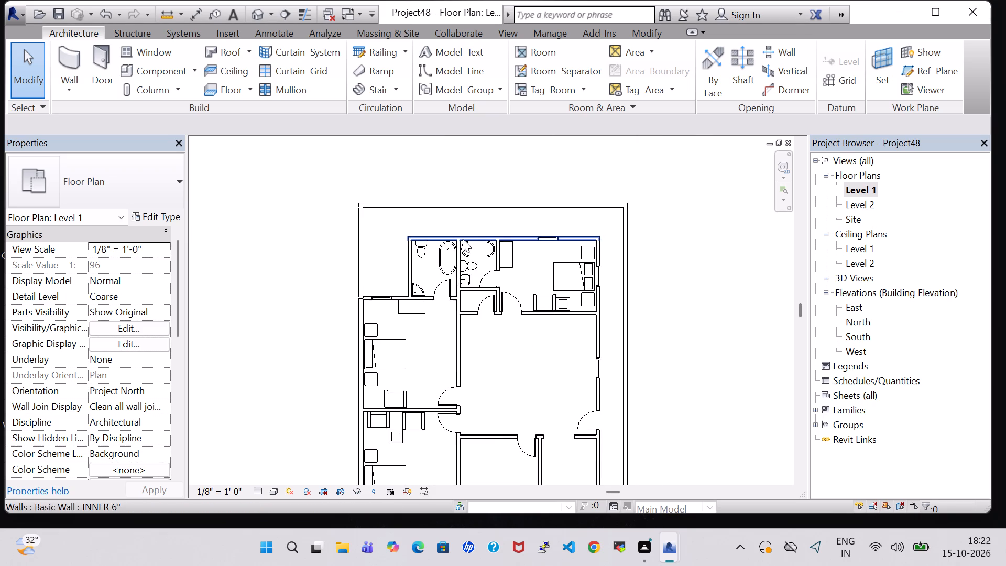
left_click(417, 253)
left_click(515, 376)
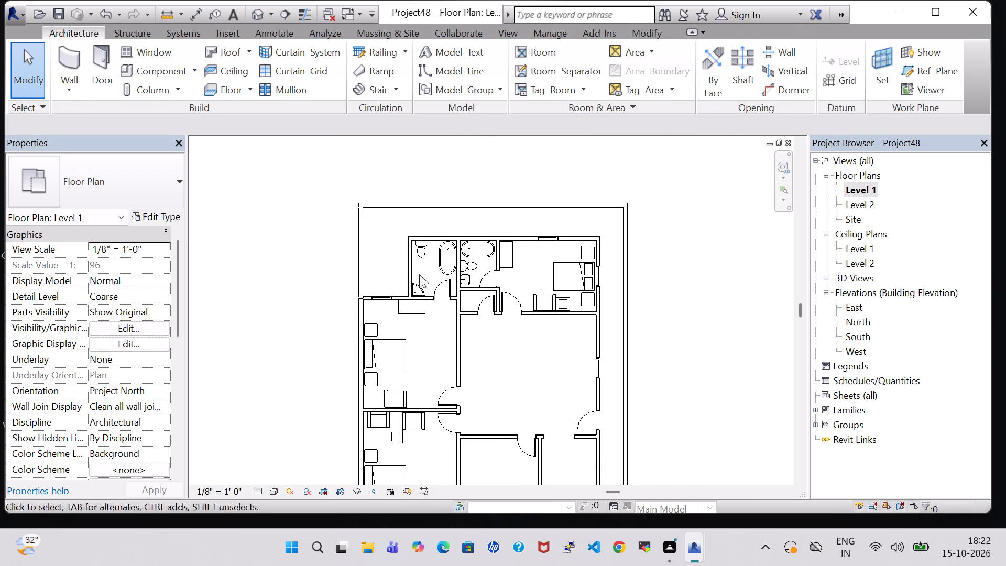
left_click(422, 251)
right_click(422, 251)
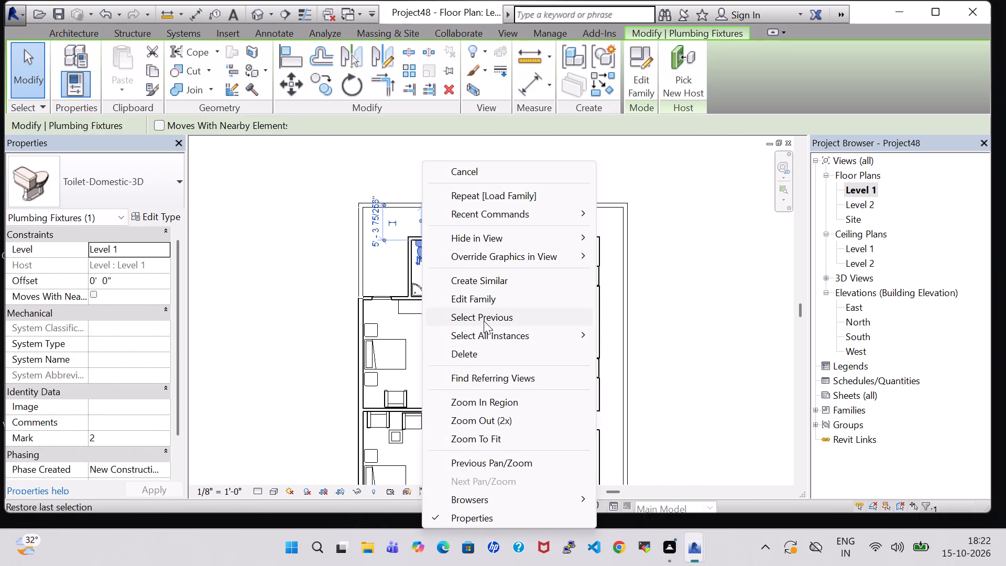
left_click(475, 288)
middle_click_drag(512, 341, 514, 193)
key("space")
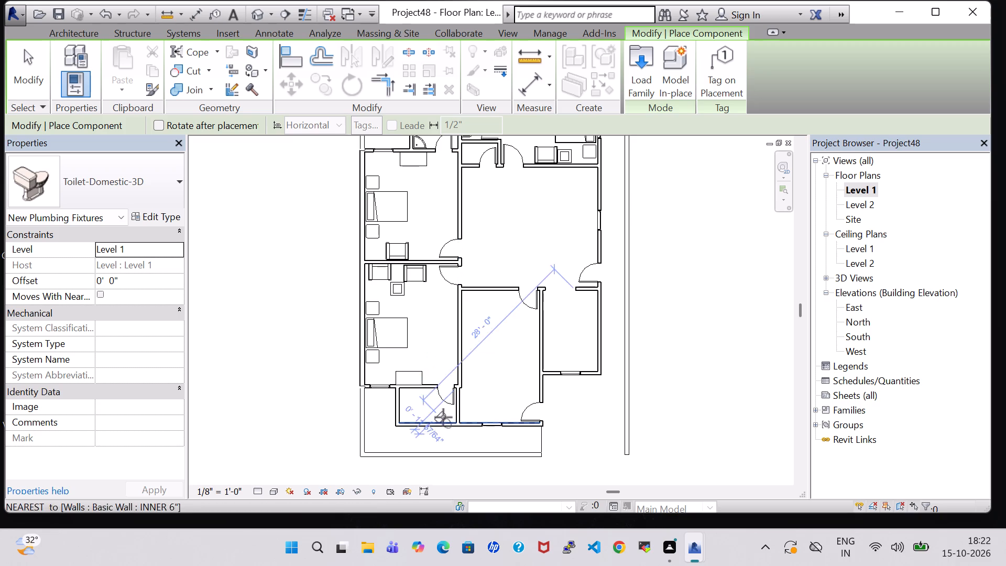
key("space")
key("space")
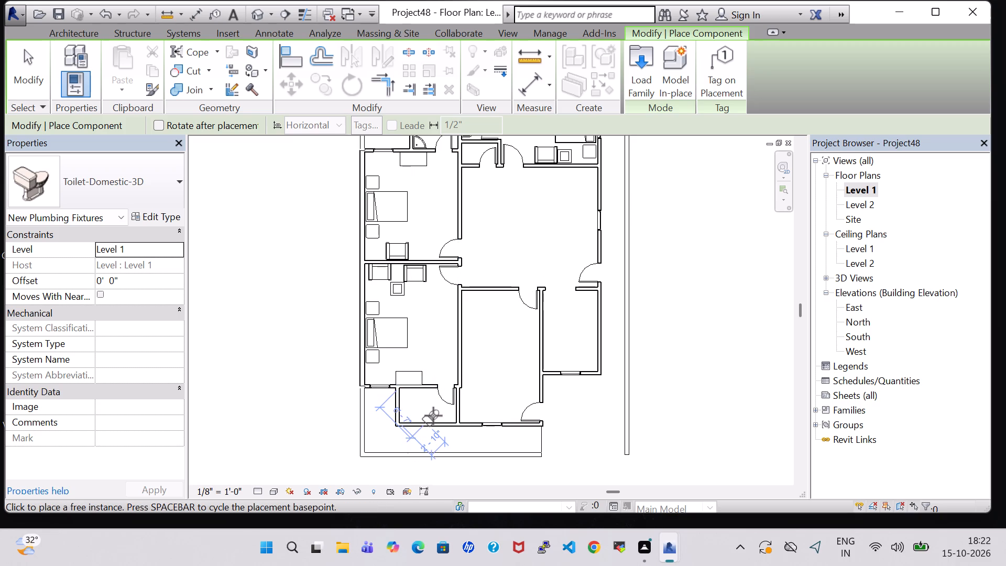
key("space")
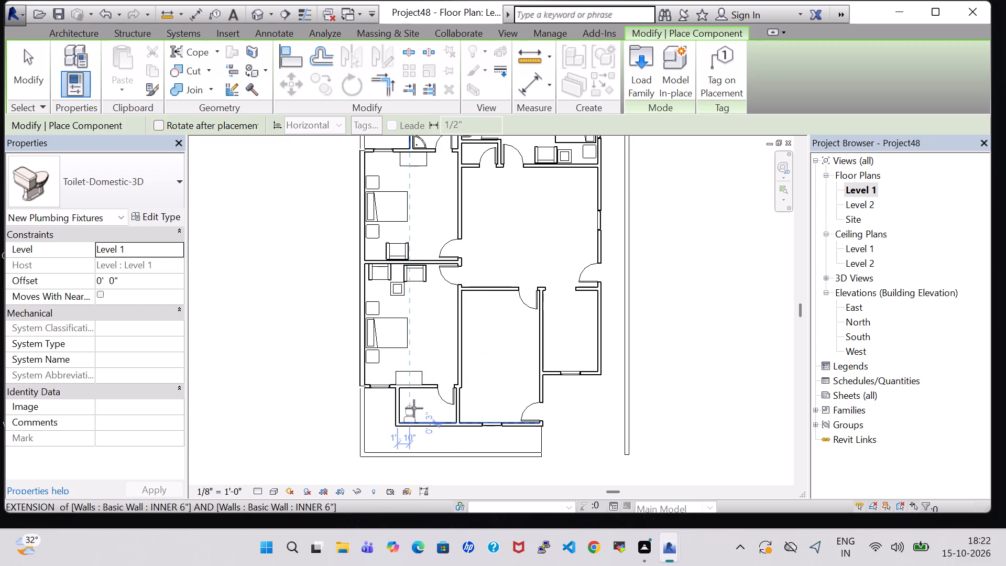
scroll(414, 408, "up", 6)
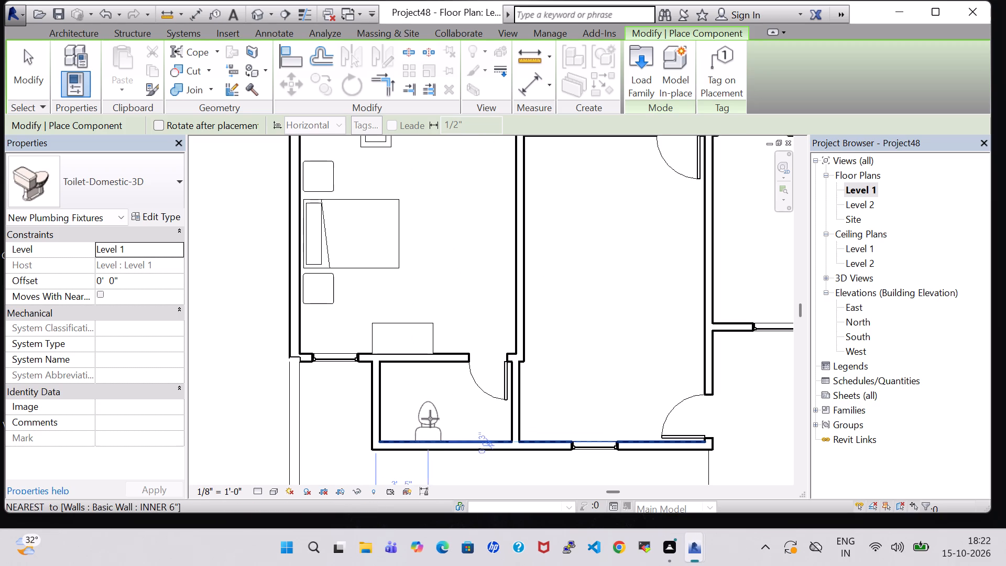
left_click(435, 420)
key("Escape")
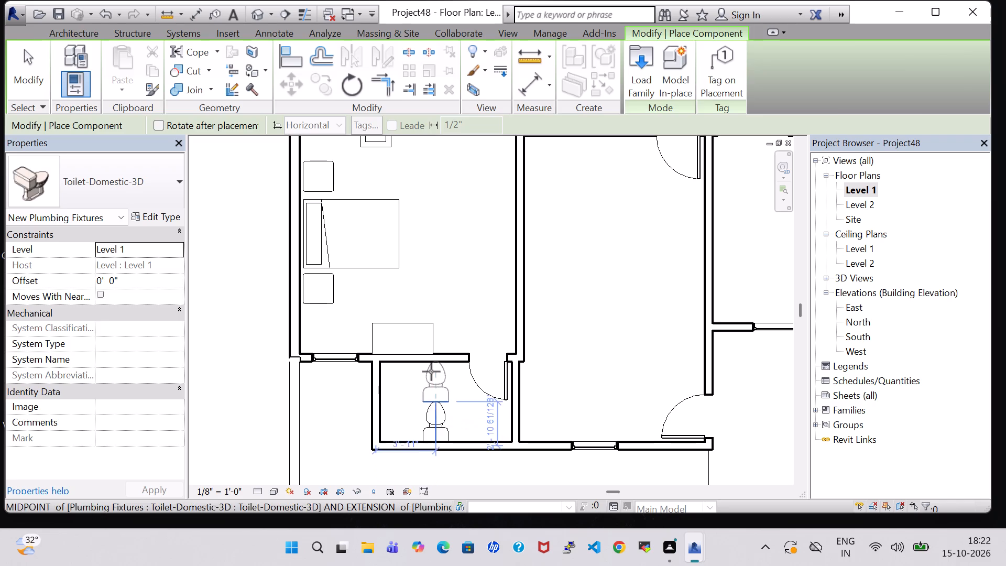
key("Escape")
Place another 24" Sink - Corner Floor, matching the northwest bathroom's, rotated to fit the south bathroom's northwest corner.
scroll(433, 375, "down", 4)
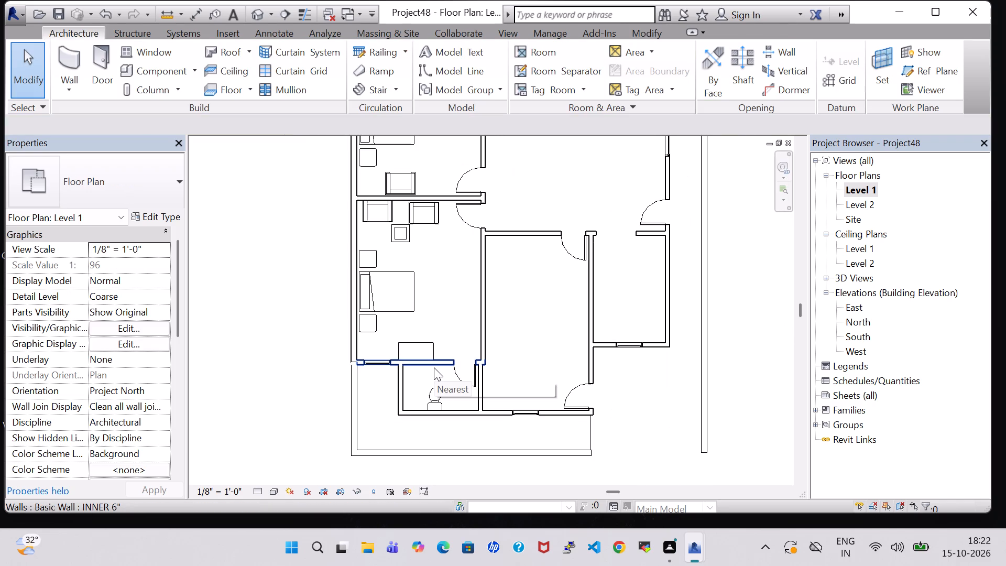
scroll(434, 367, "down", 6)
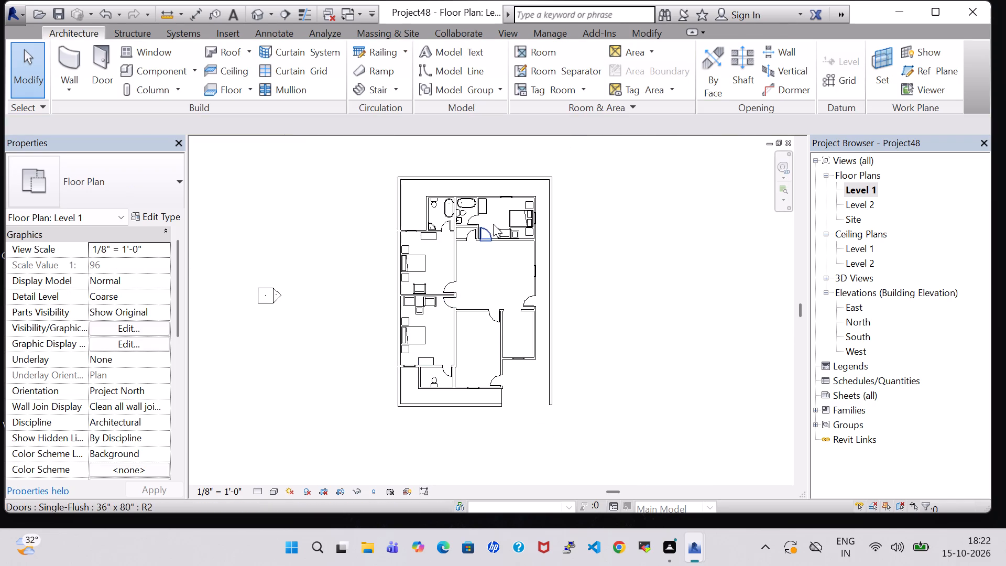
scroll(432, 224, "up", 4)
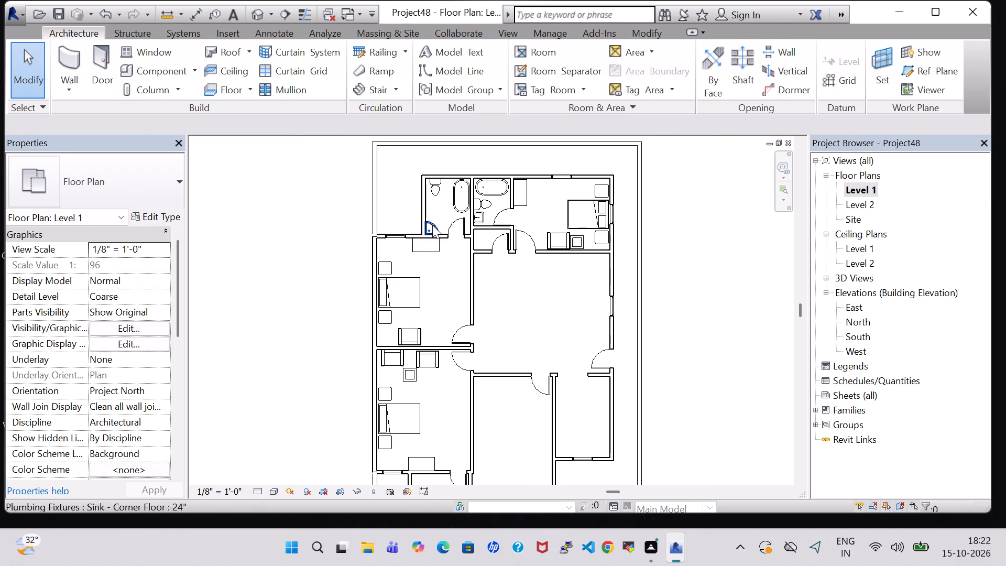
left_click(432, 225)
right_click(432, 225)
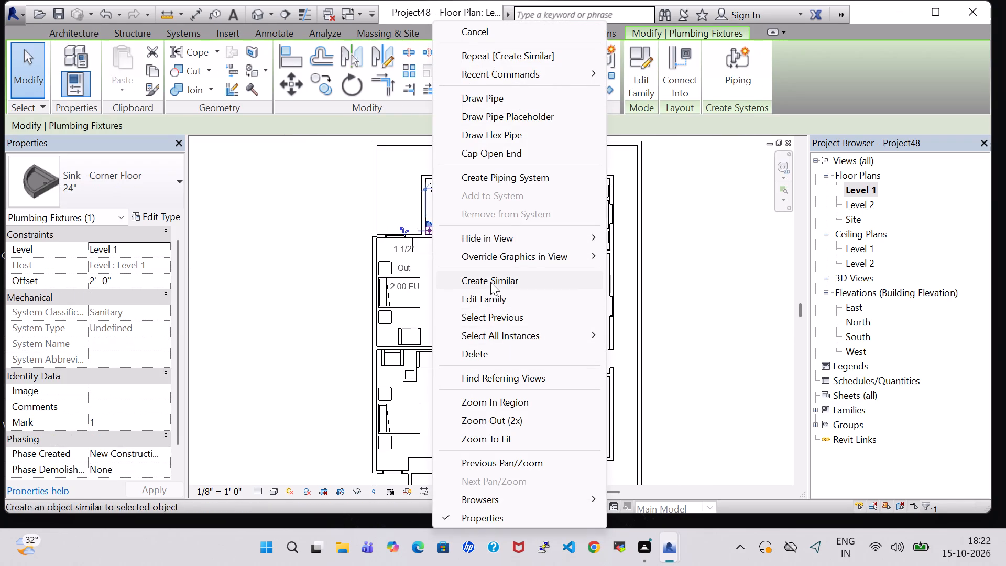
left_click(490, 282)
scroll(450, 420, "up", 4)
middle_click_drag(450, 415, 438, 192)
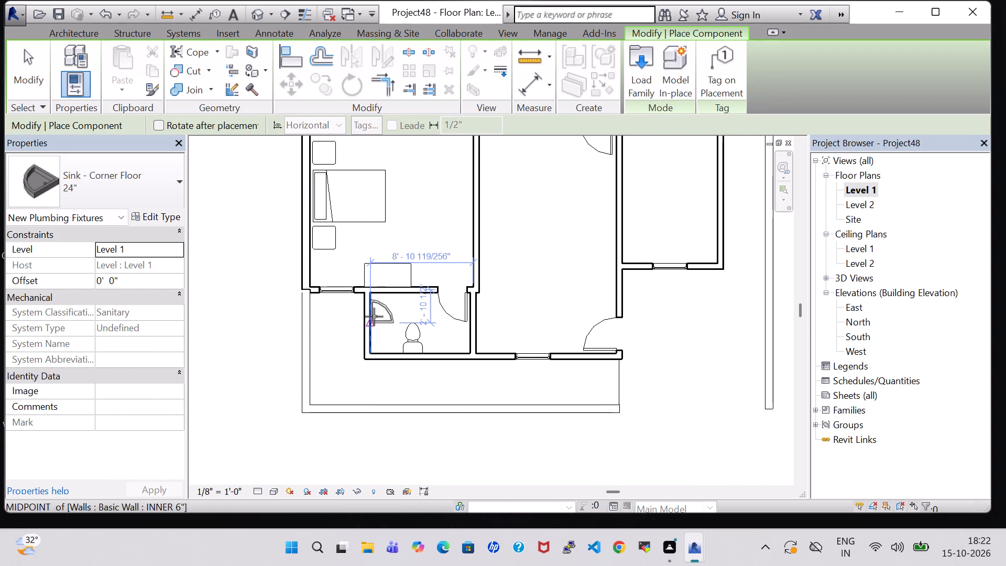
key("space")
key("space")
key("space")
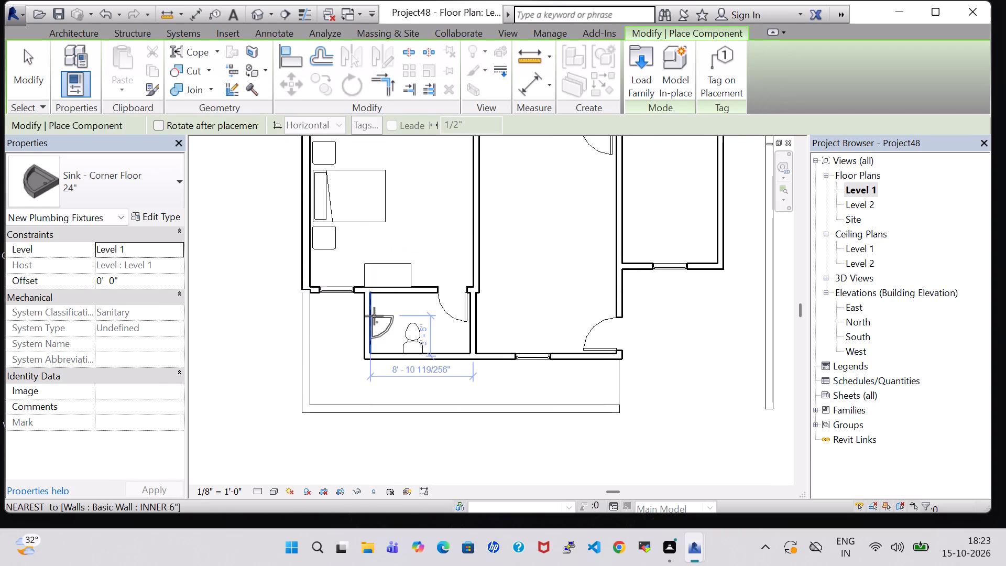
key("space")
key("space")
key("space")
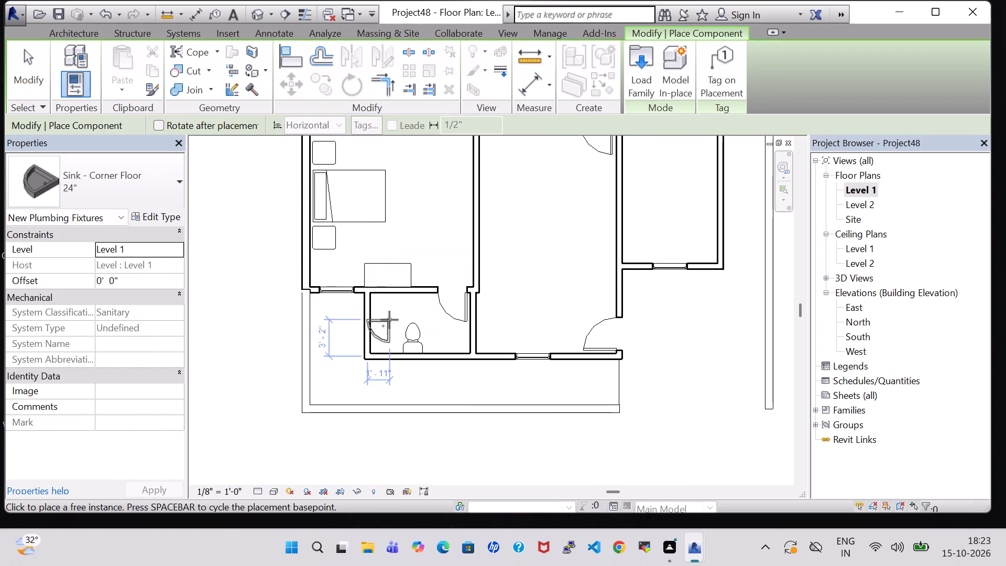
key("space")
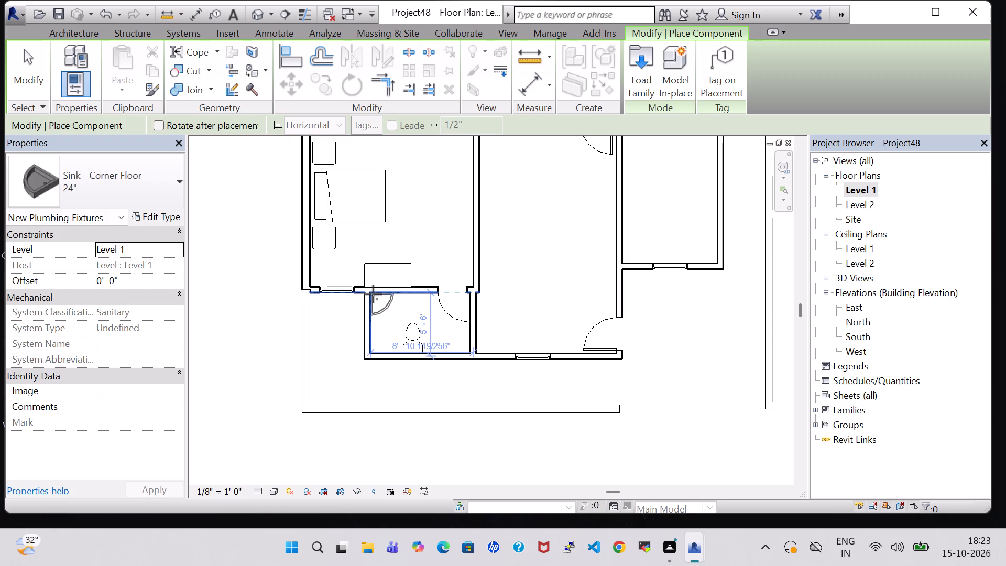
left_click(373, 294)
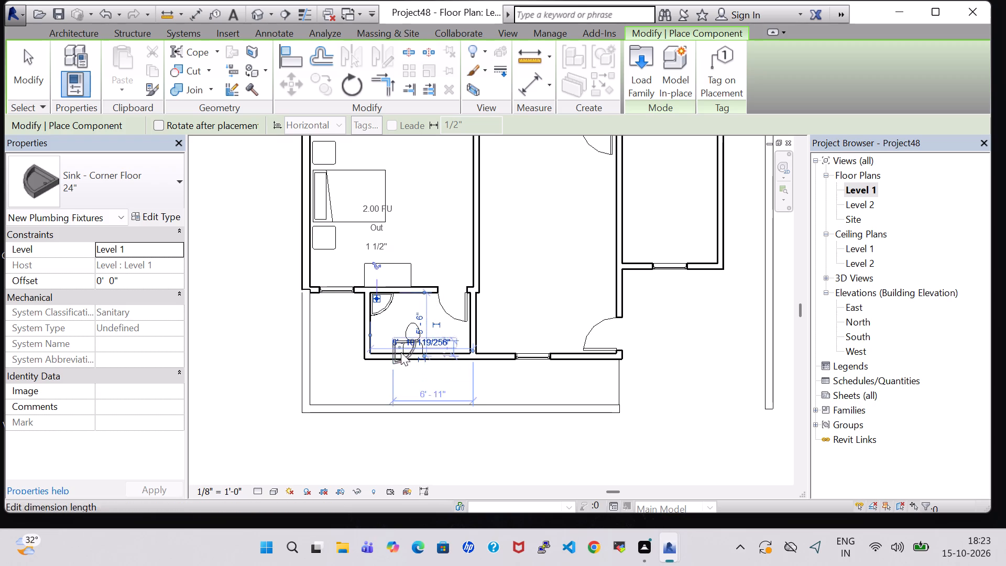
key("Escape")
key("Escape")
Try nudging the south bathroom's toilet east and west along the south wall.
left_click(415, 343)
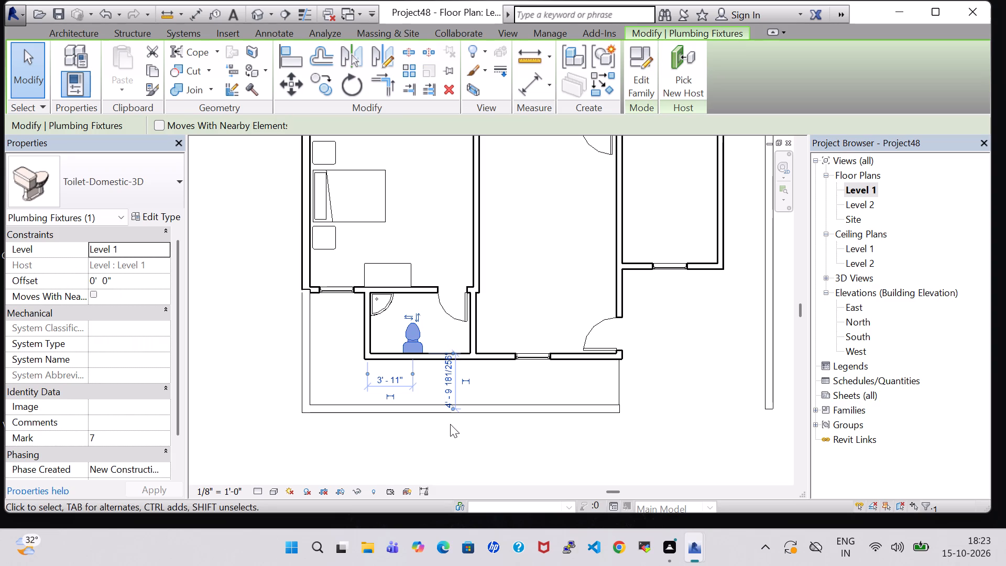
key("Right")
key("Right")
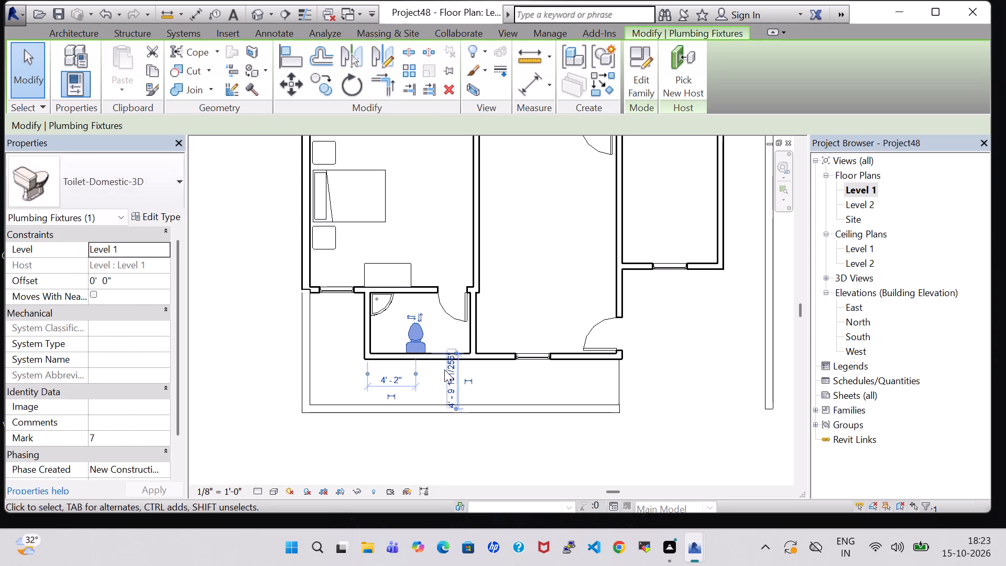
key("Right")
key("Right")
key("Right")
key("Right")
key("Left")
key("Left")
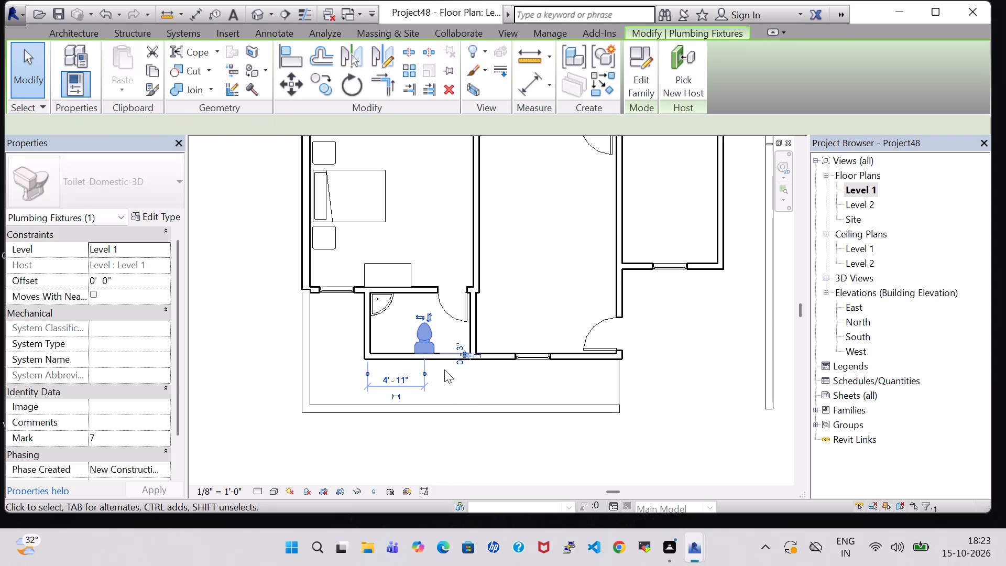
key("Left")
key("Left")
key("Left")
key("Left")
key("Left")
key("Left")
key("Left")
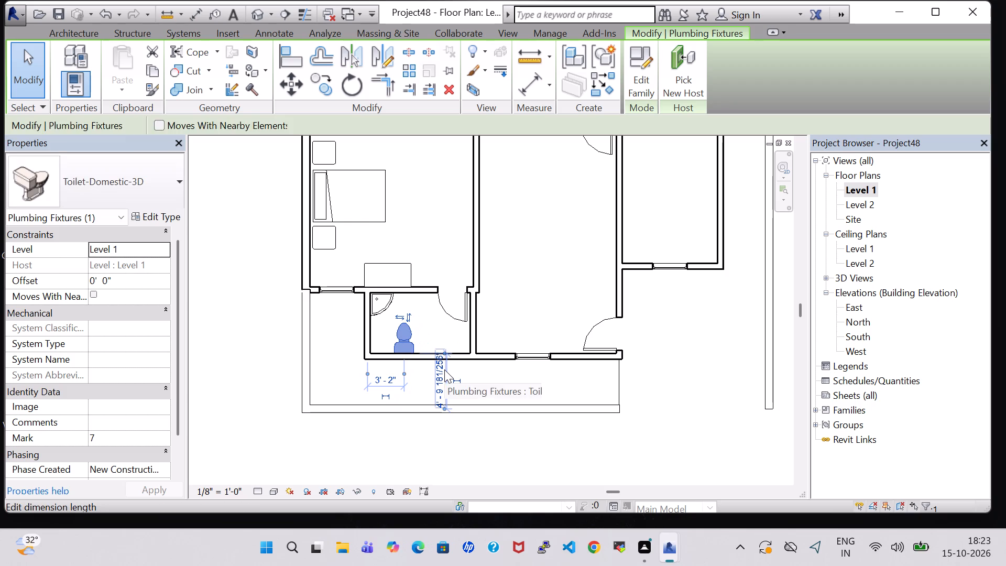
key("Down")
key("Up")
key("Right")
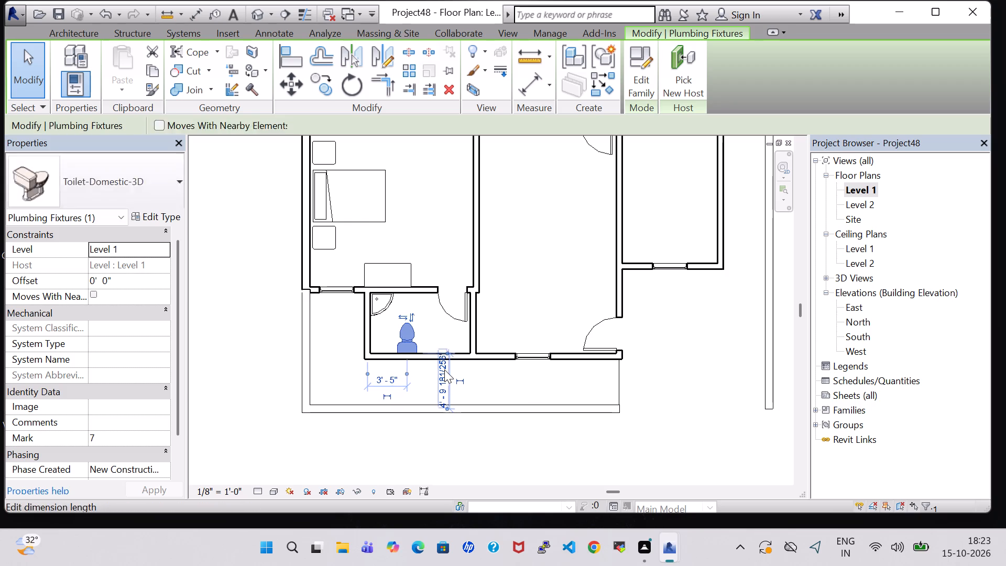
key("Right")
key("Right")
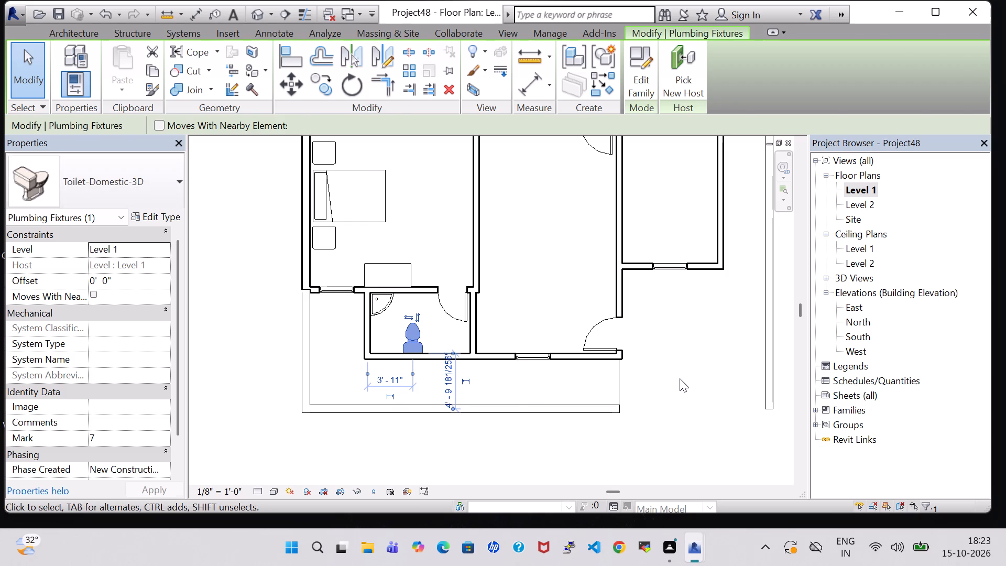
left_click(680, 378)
Nudge the INNER 6" partition between the two southern rooms slightly west.
scroll(485, 305, "down", 2)
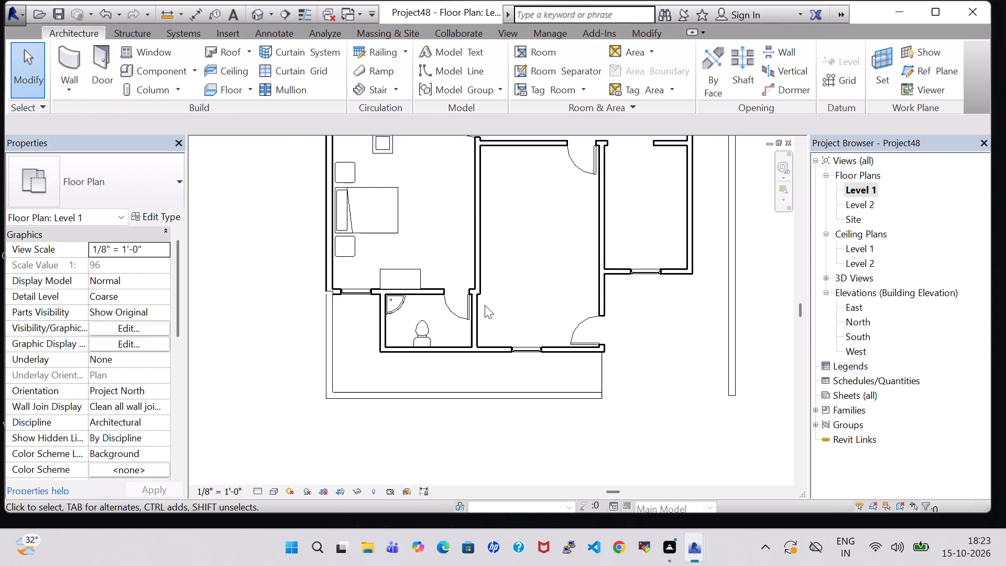
scroll(485, 305, "down", 3)
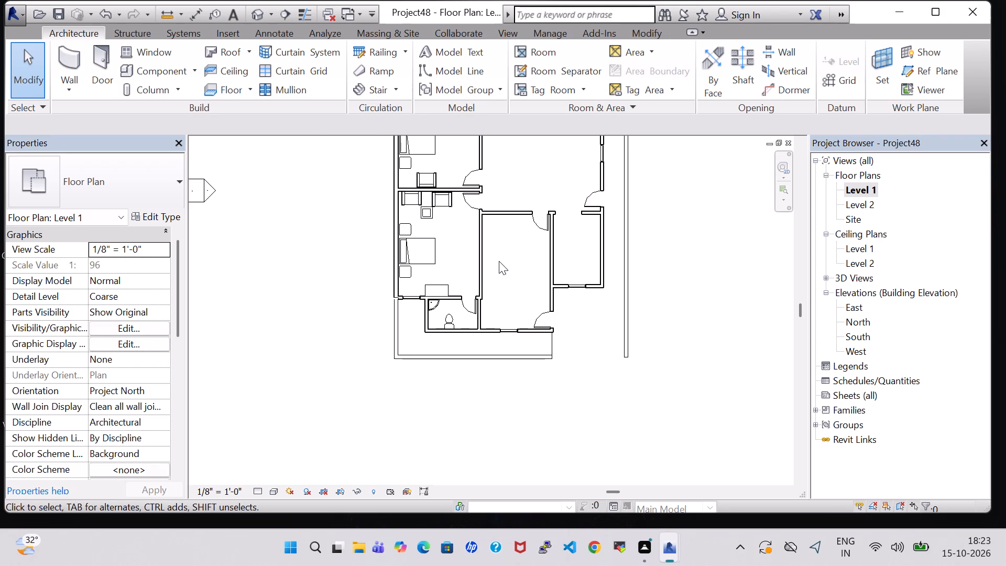
middle_click_drag(499, 261, 430, 274)
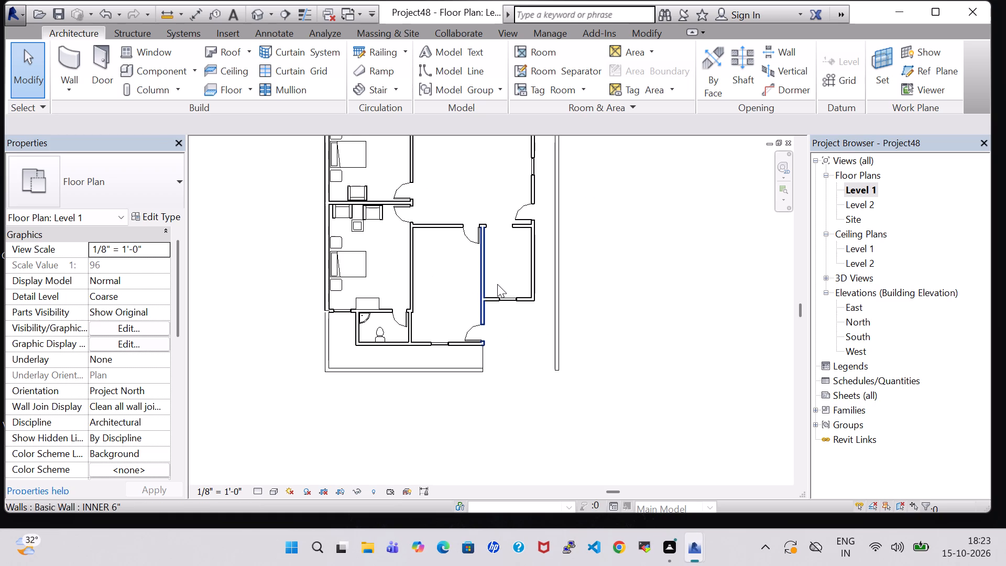
left_click(482, 279)
key("Left")
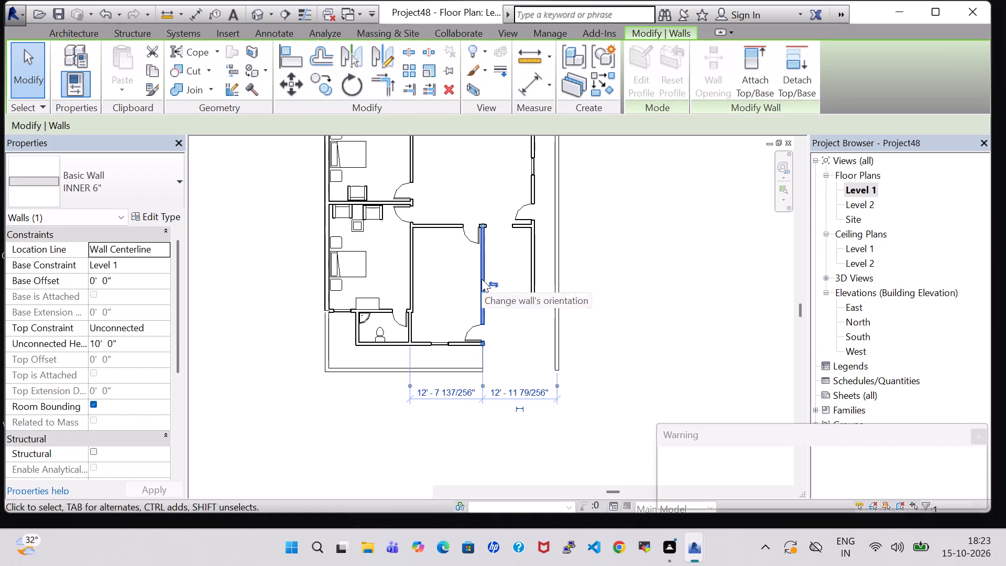
Shift the 34" x 84" door in the middle southern room's north wall west, to about 8'-0" from the room's west wall.
left_click(466, 237)
key("Left")
key("Left")
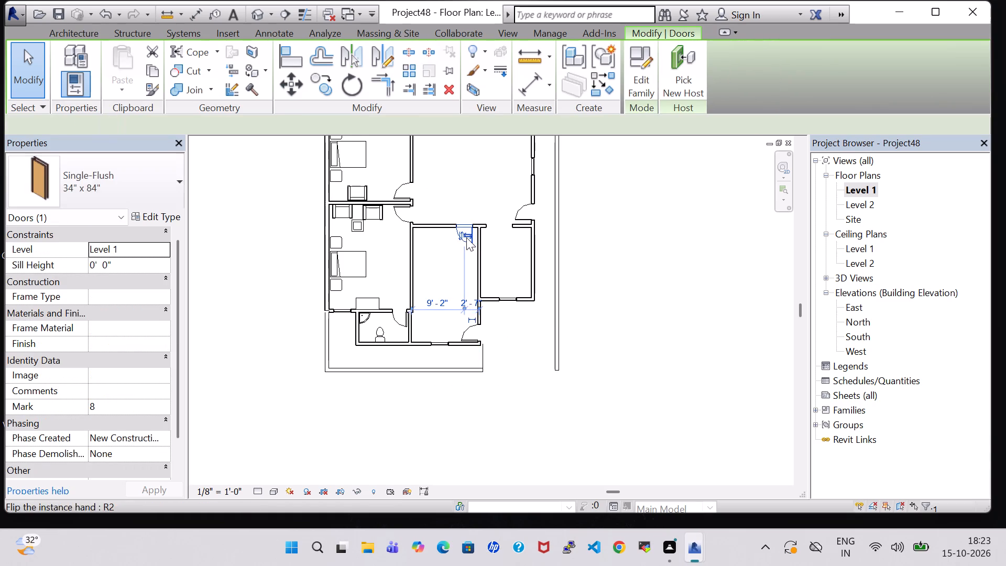
key("Left")
key("Left")
Nudge the INNER 6" partition between the two southern rooms further west, closer to the shifted door.
left_click(478, 242)
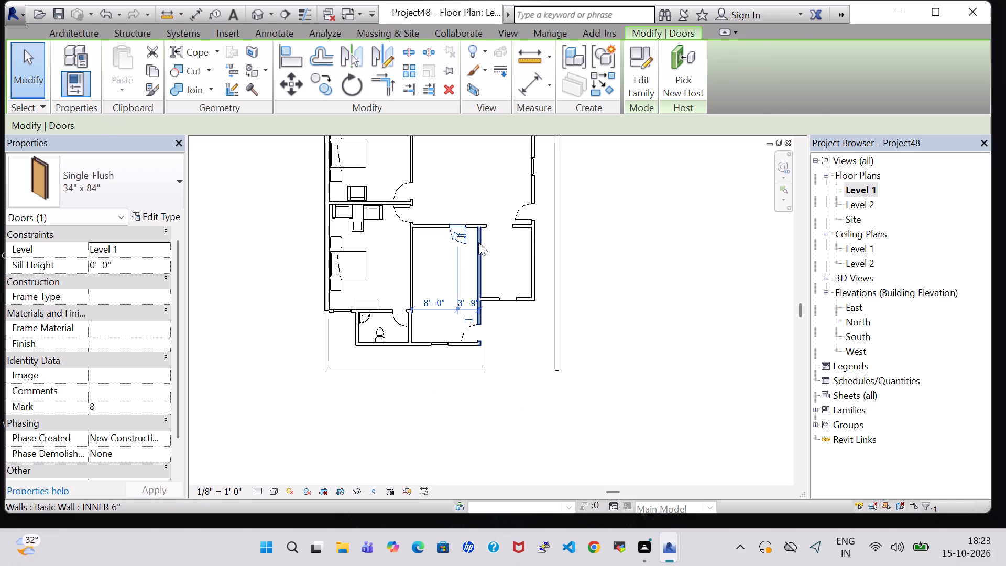
key("Left")
key("Left")
left_click(611, 265)
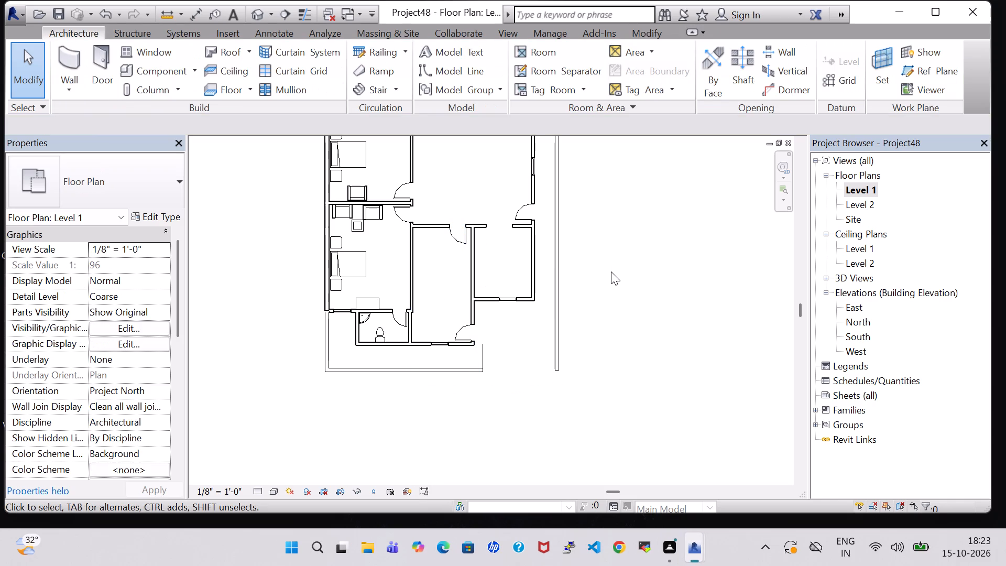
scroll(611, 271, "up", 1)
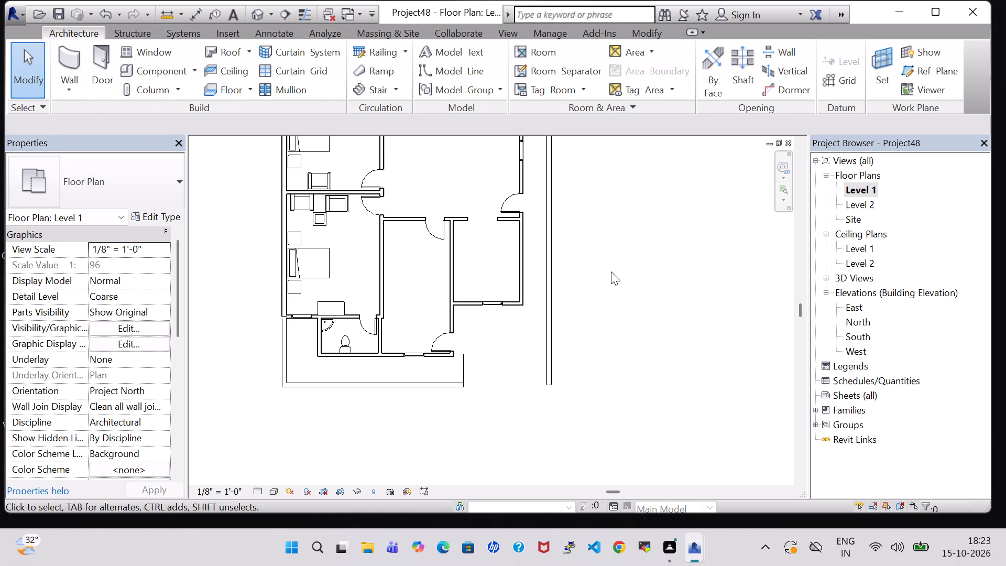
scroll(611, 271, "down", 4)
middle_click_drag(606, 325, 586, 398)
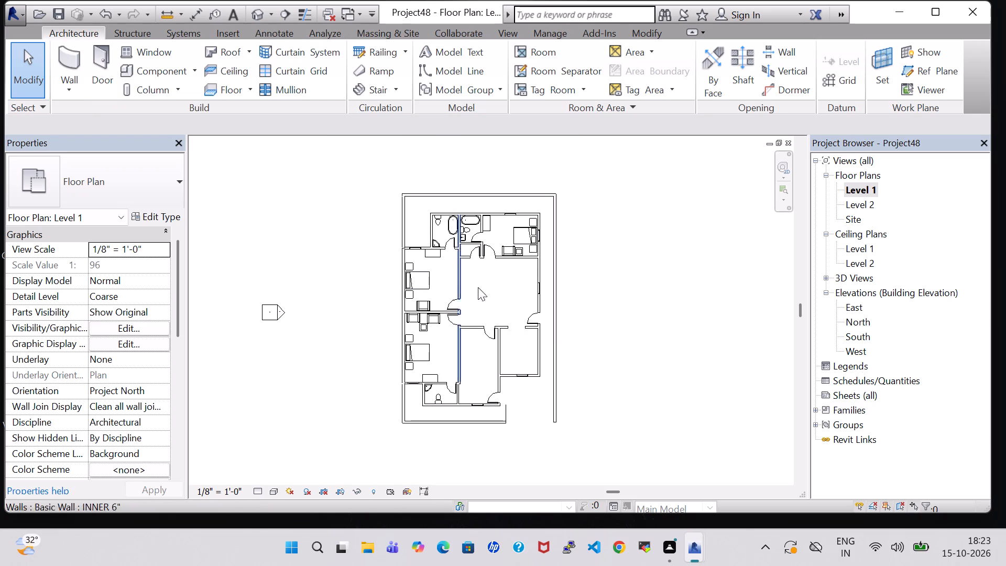
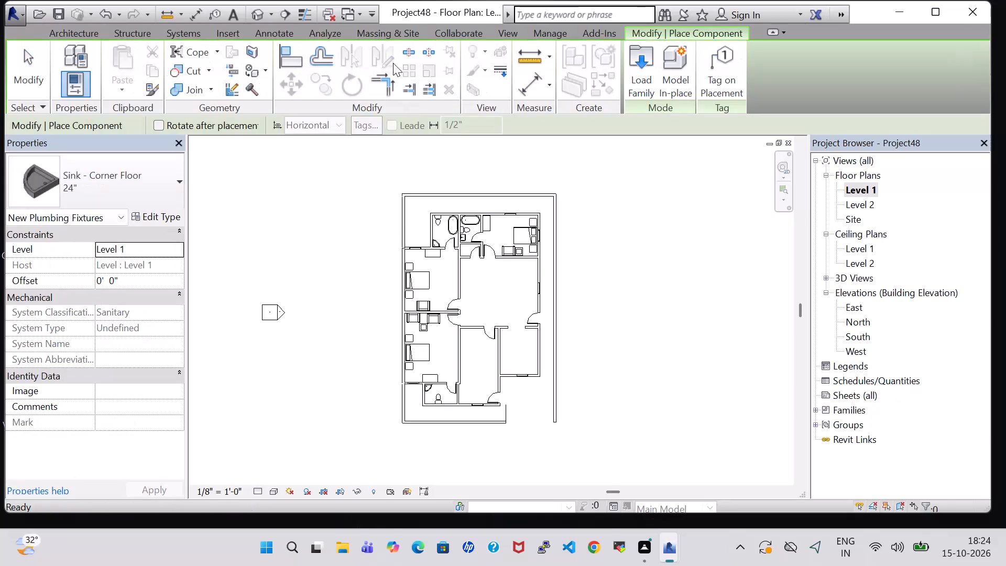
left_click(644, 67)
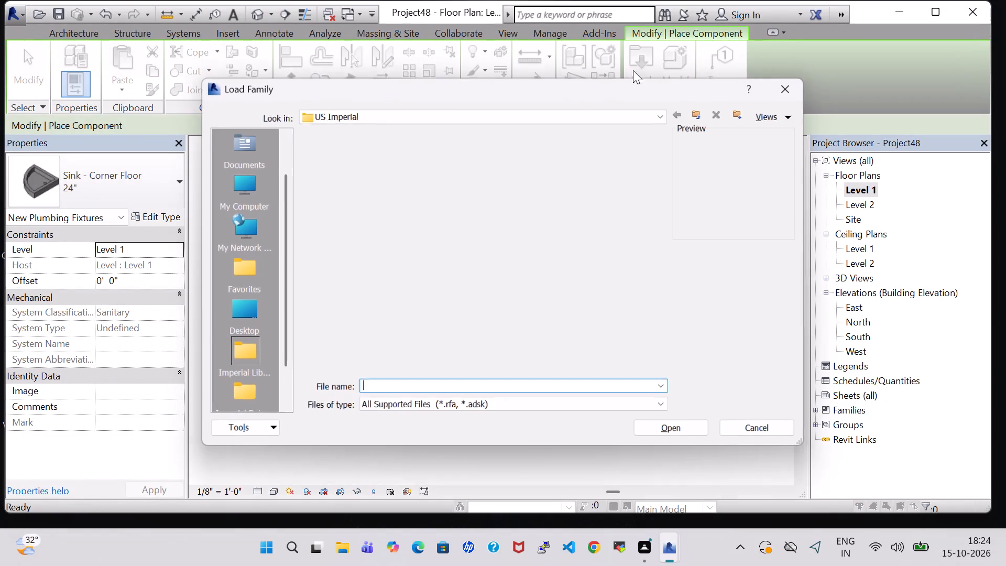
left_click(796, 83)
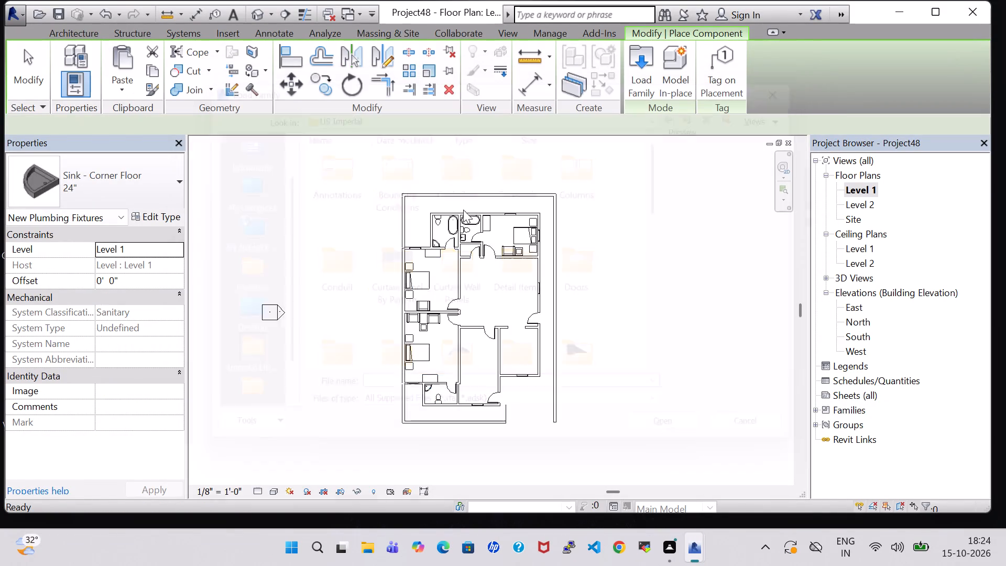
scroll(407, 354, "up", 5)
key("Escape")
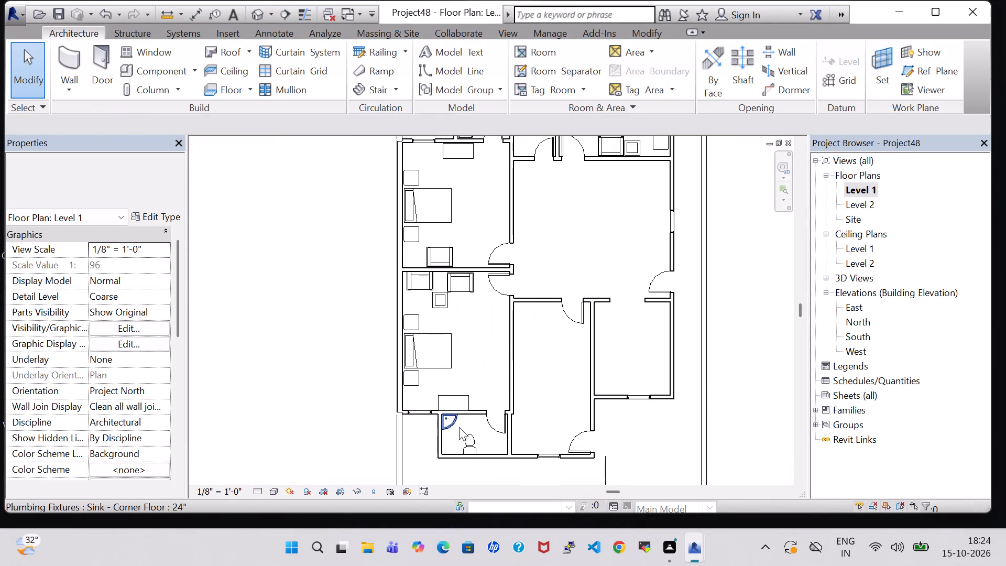
Set the offset of the south bathroom's corner sink to 2' 0".
left_click(450, 427)
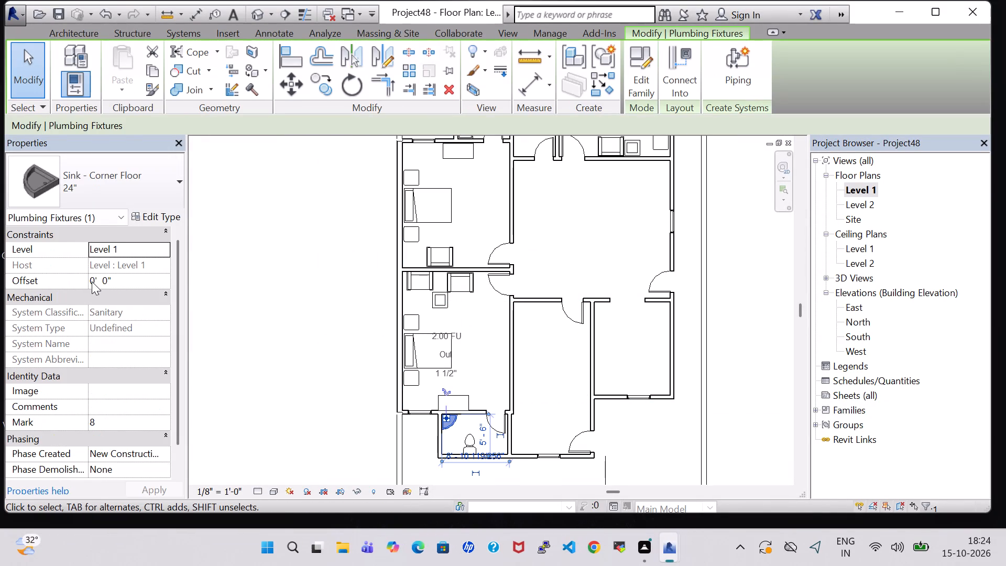
left_click(95, 281)
key("BackSpace")
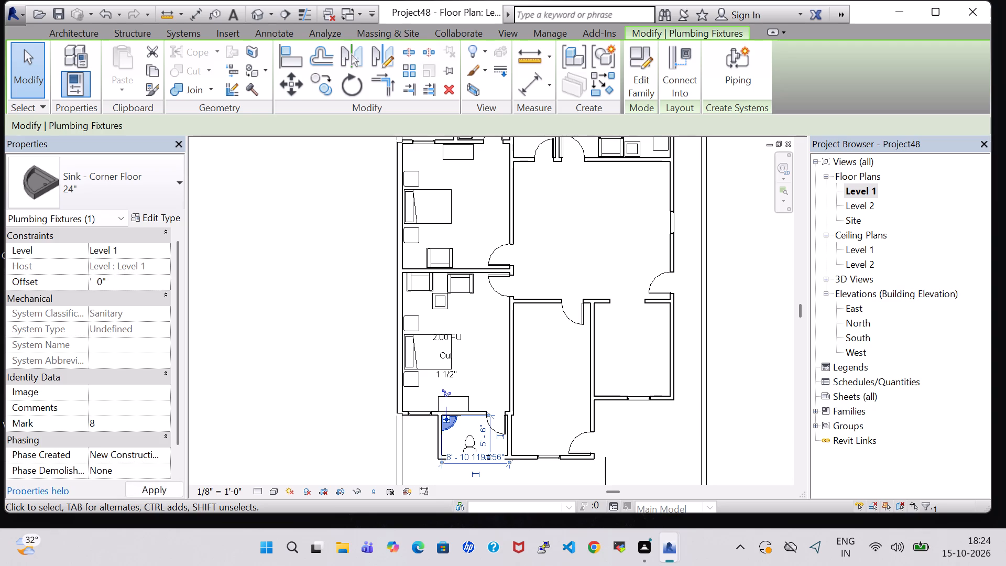
key("2")
left_click(150, 487)
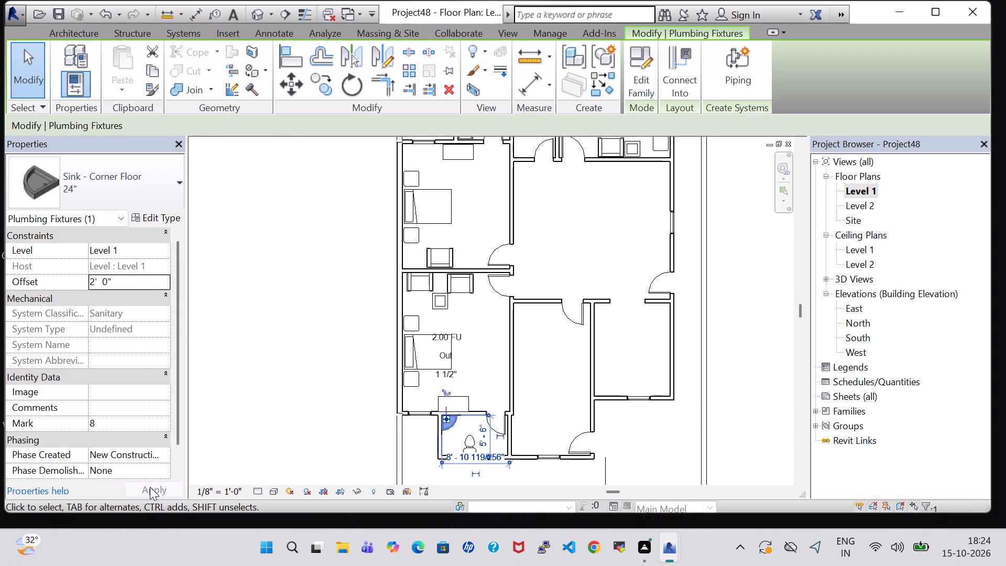
Examine the furnished rooms and the south bathroom's corner sink in 3D, from above and from a tilted angle.
left_click(259, 17)
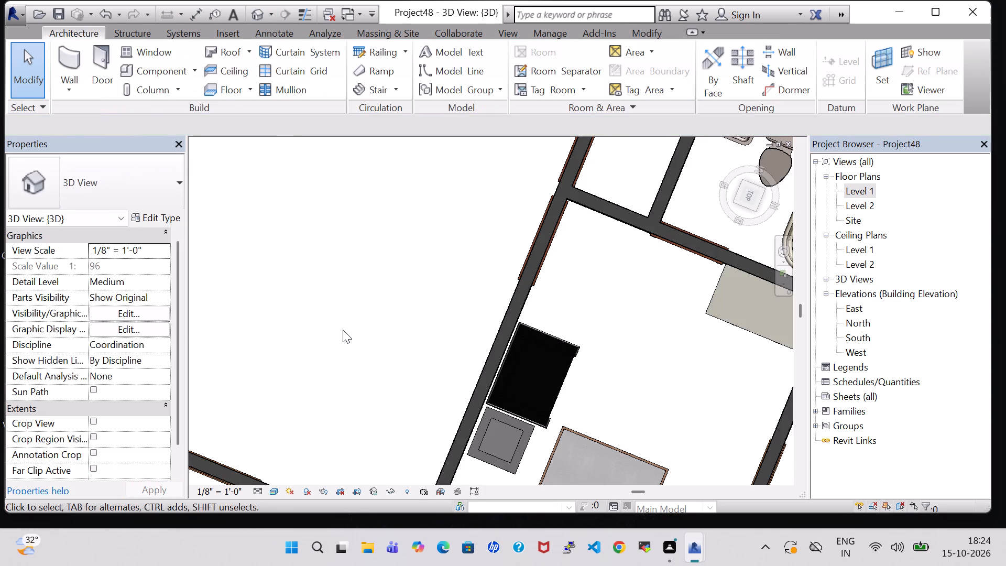
scroll(343, 330, "down", 5)
middle_click_drag(343, 330, 344, 324)
middle_click_drag(347, 318, 363, 288)
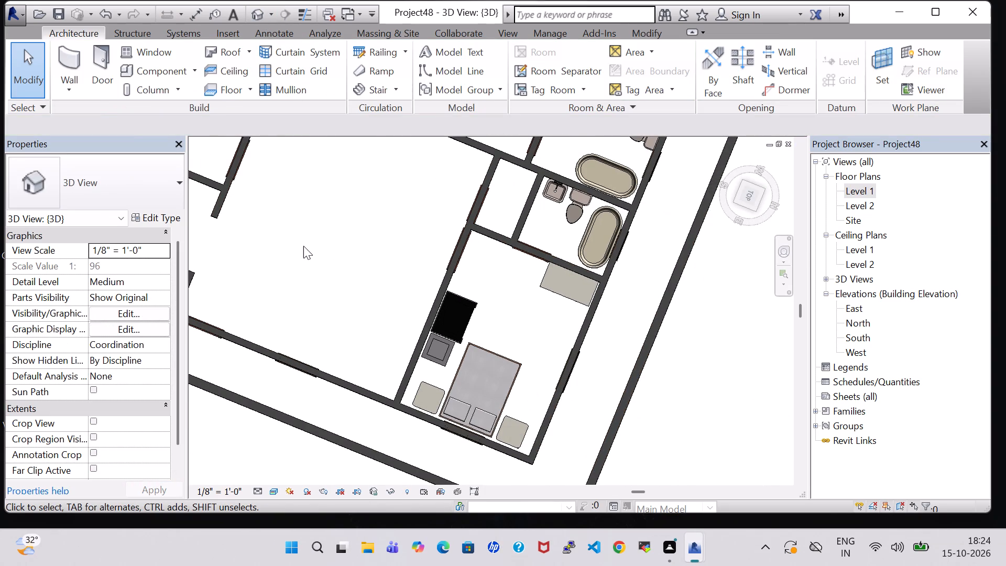
middle_click_drag(303, 246, 319, 250, "shift")
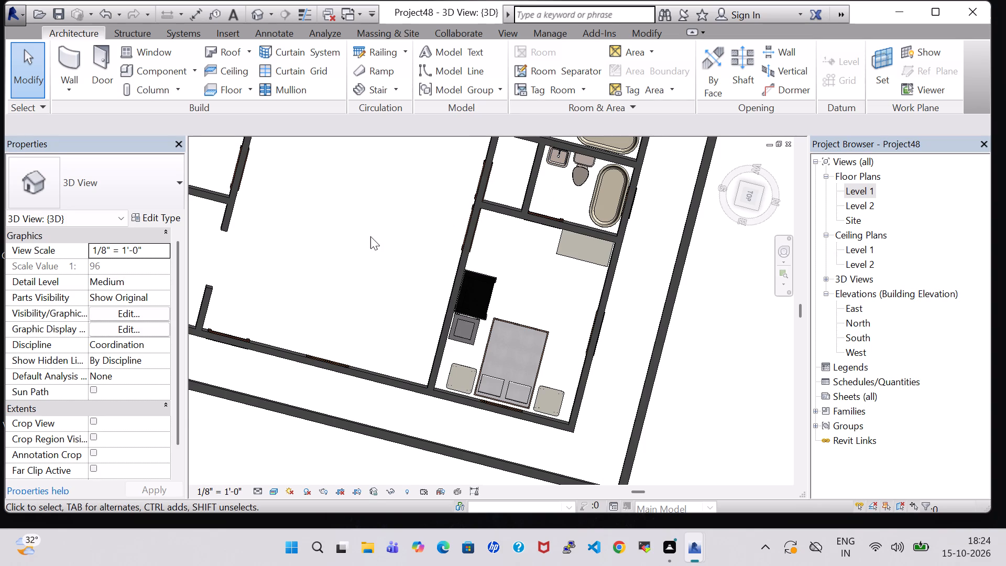
scroll(370, 236, "up", 1)
middle_click_drag(370, 236, 504, 335)
scroll(333, 287, "down", 3)
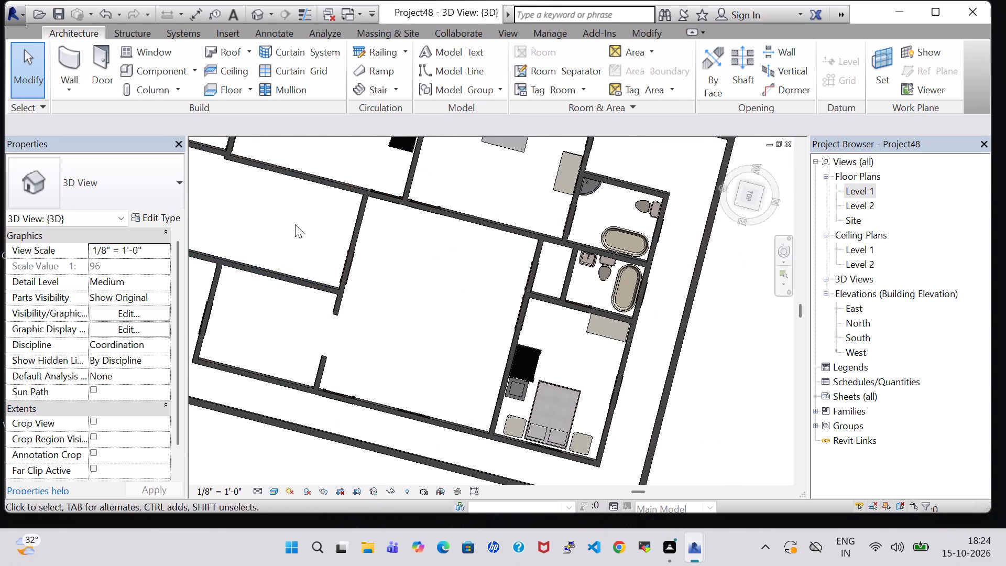
middle_click_drag(295, 224, 519, 319)
middle_click_drag(464, 346, 487, 333, "shift")
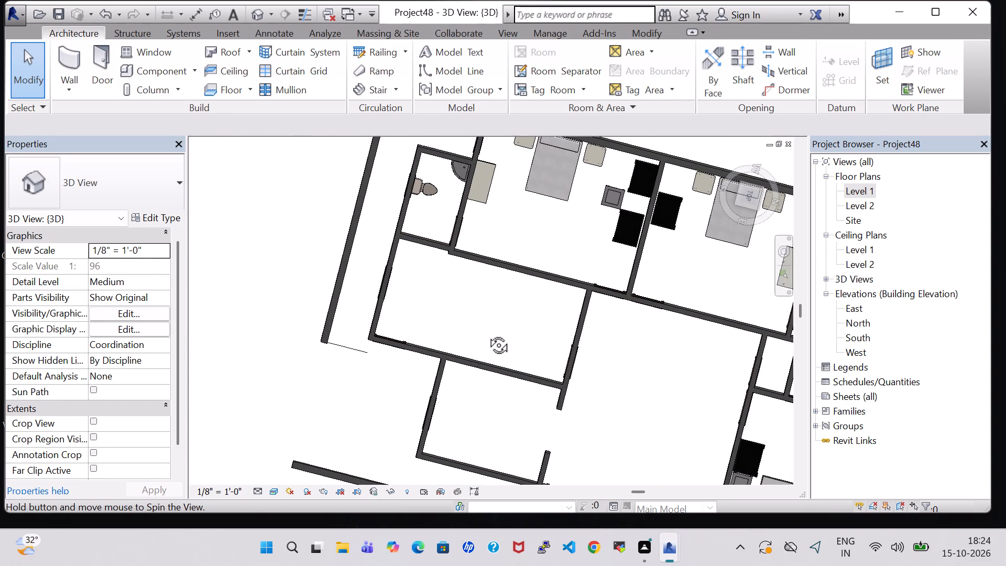
middle_click_drag(487, 333, 517, 229, "shift")
middle_click_drag(512, 229, 458, 252, "shift")
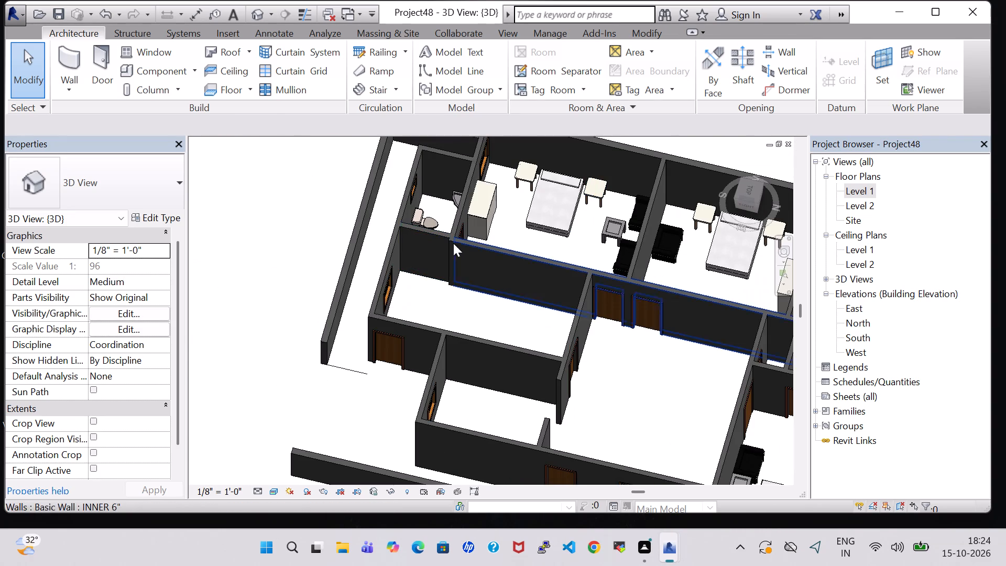
Return to the Level 1 floor plan and load the Table-Dining Round w Chairs family from the Furniture library's Tables folder.
double_click(868, 191)
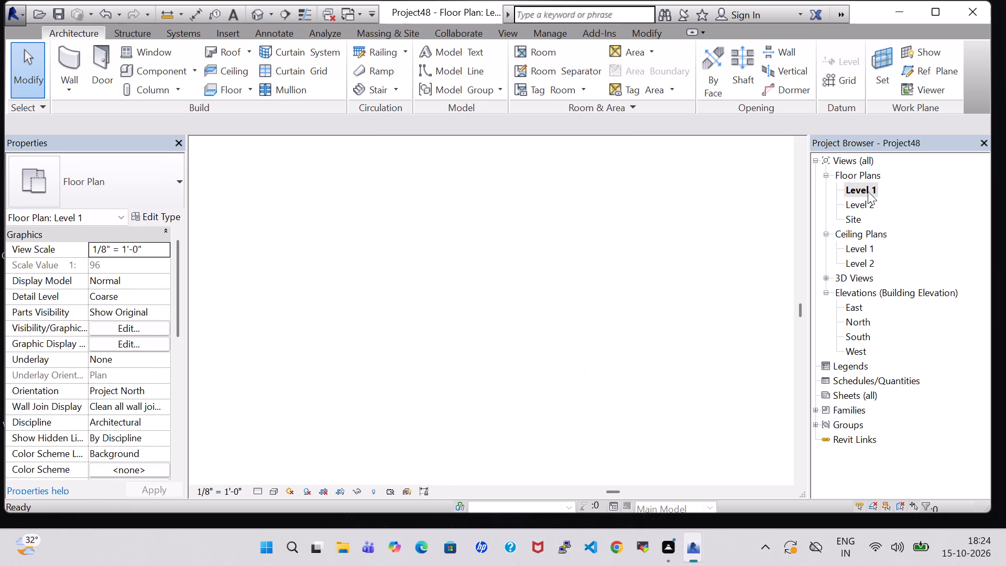
scroll(498, 274, "down", 3)
middle_click_drag(519, 360, 474, 353)
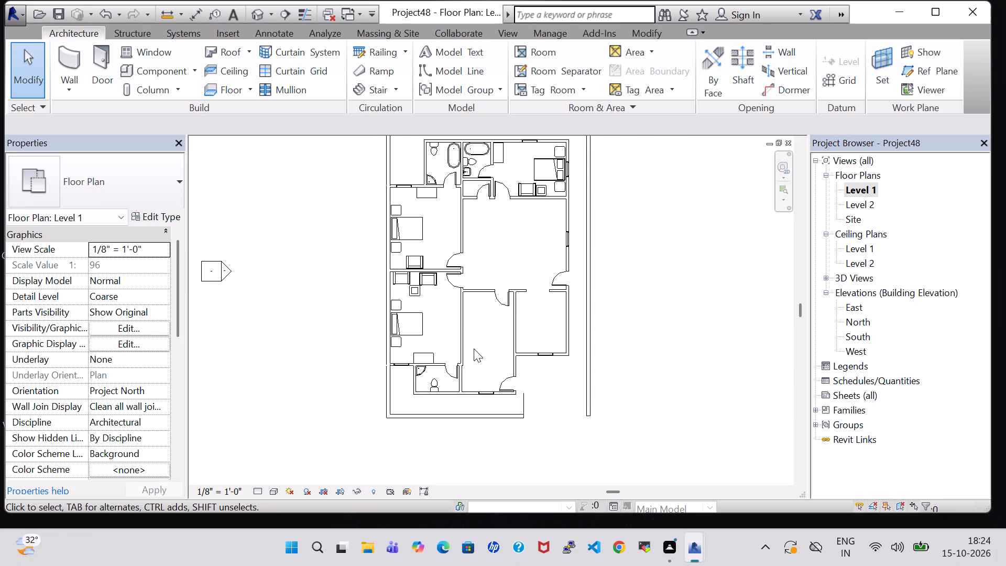
left_click(161, 82)
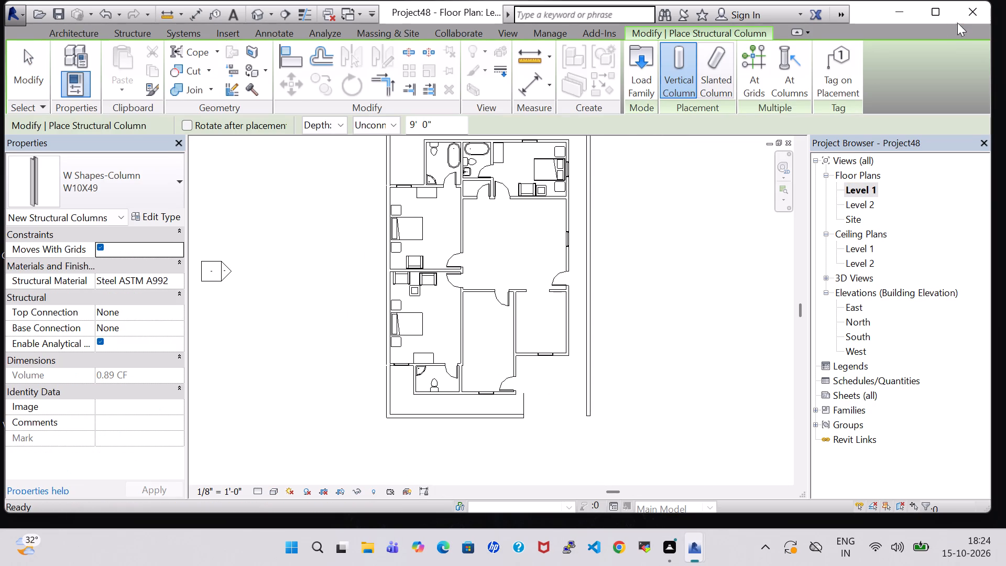
key("Escape")
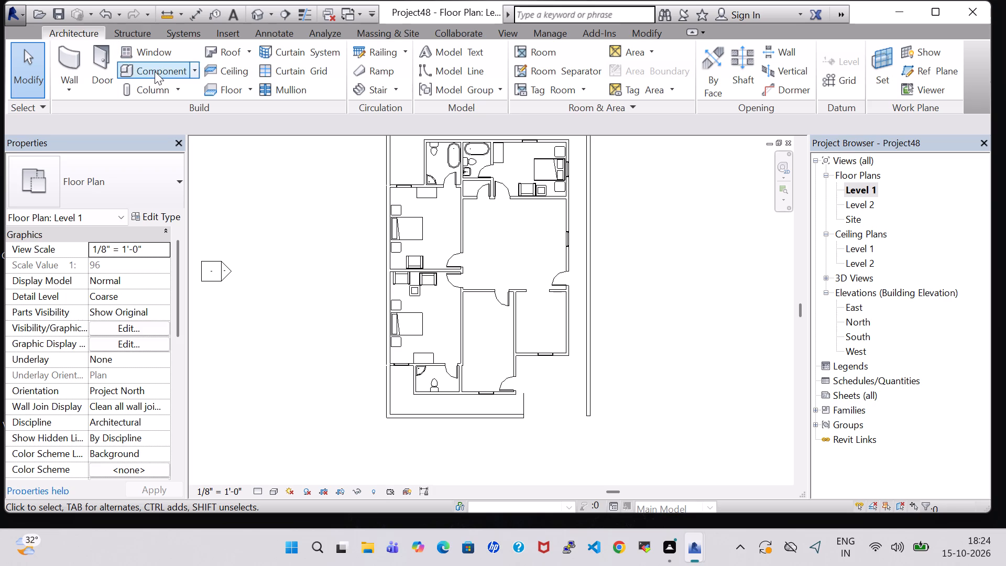
left_click(155, 71)
left_click(643, 67)
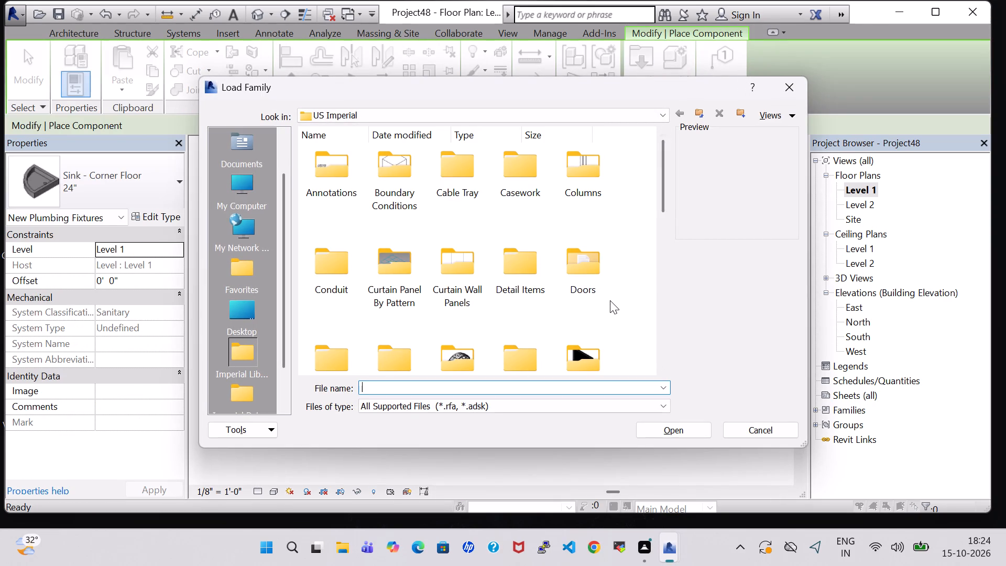
scroll(610, 300, "down", 2)
scroll(589, 217, "up", 2)
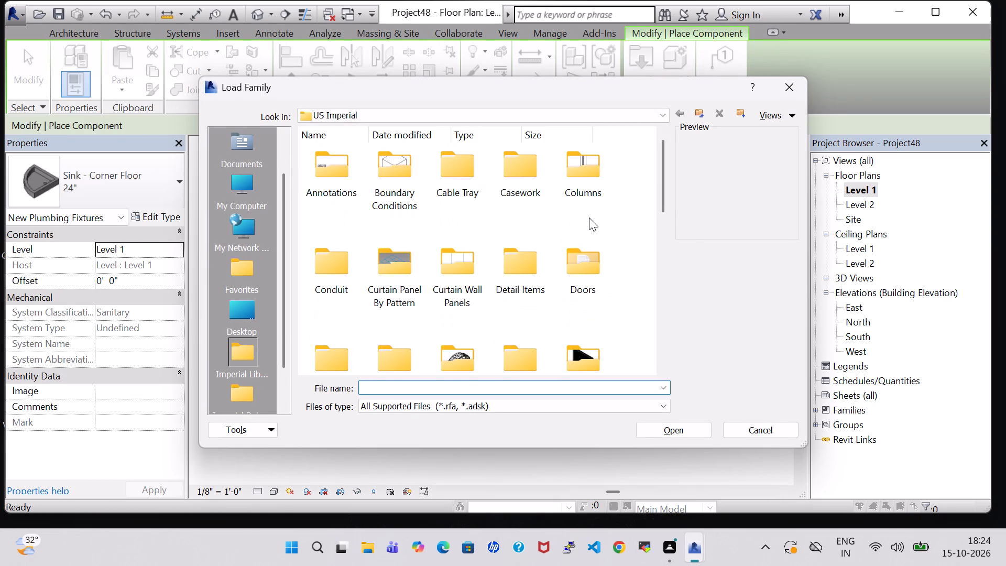
scroll(618, 295, "down", 1)
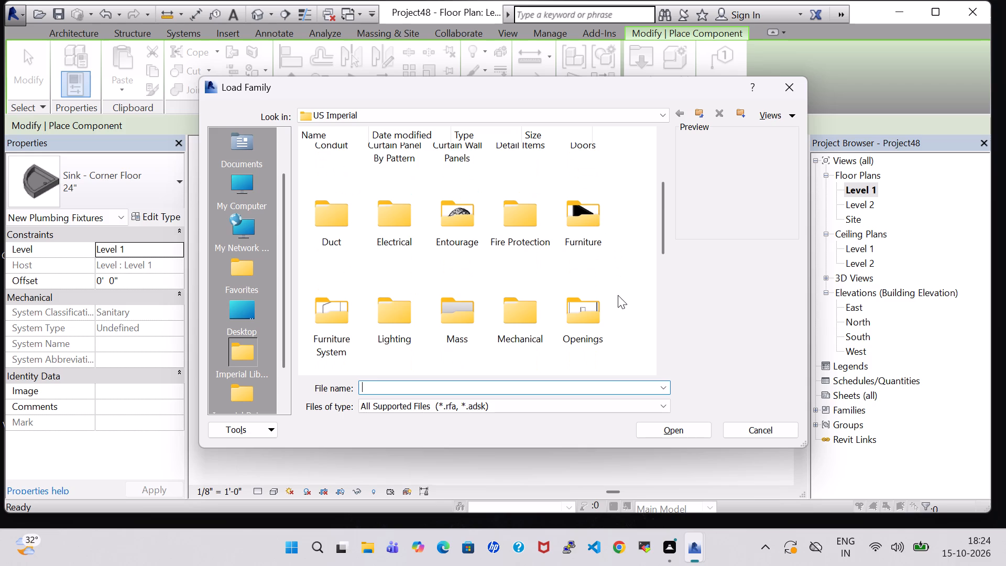
double_click(574, 218)
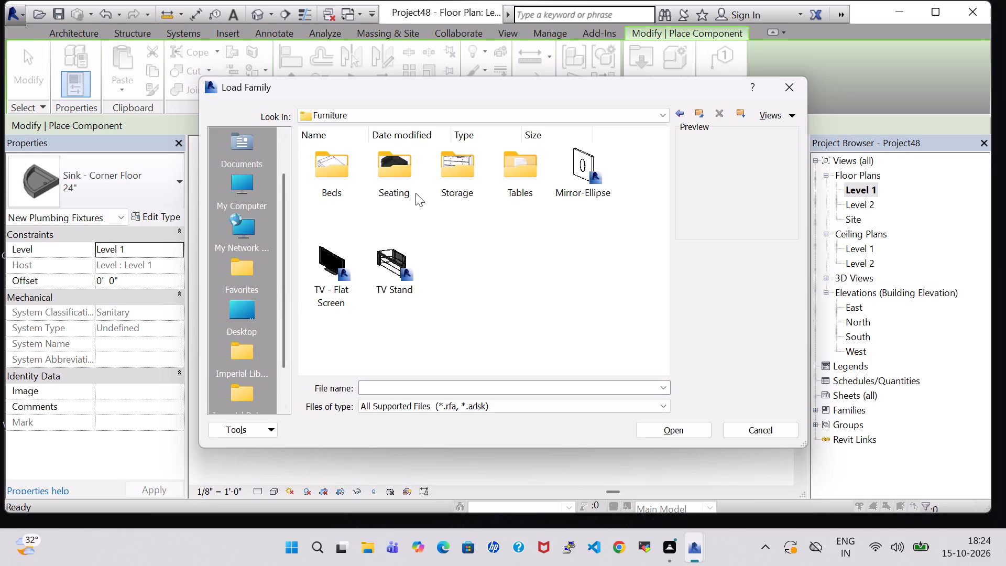
double_click(520, 176)
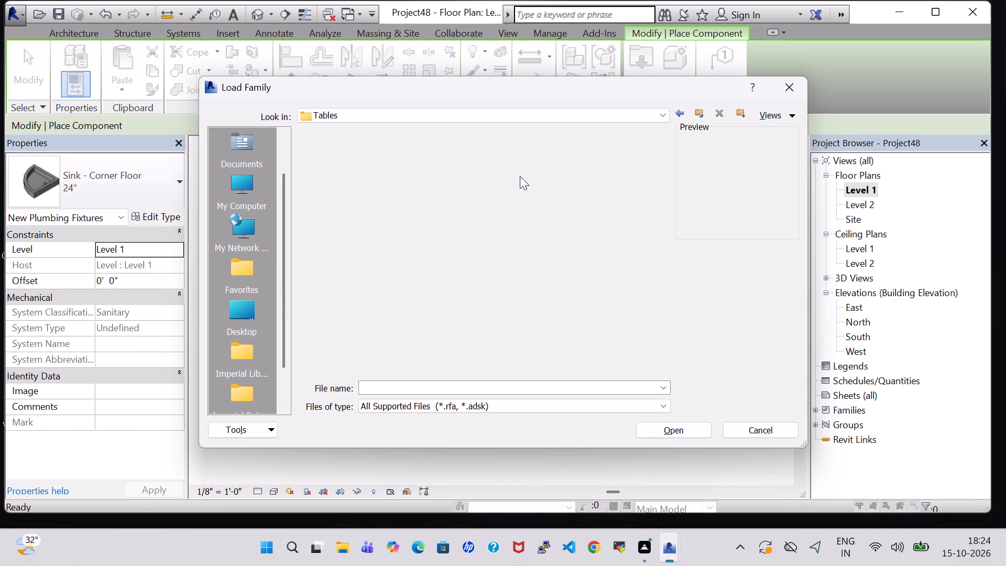
left_click(499, 176)
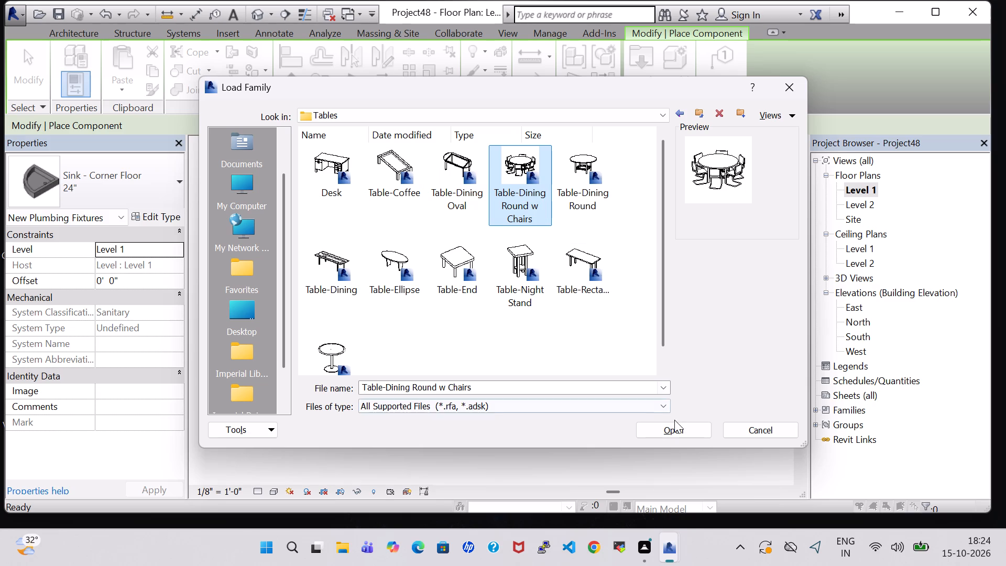
left_click(678, 434)
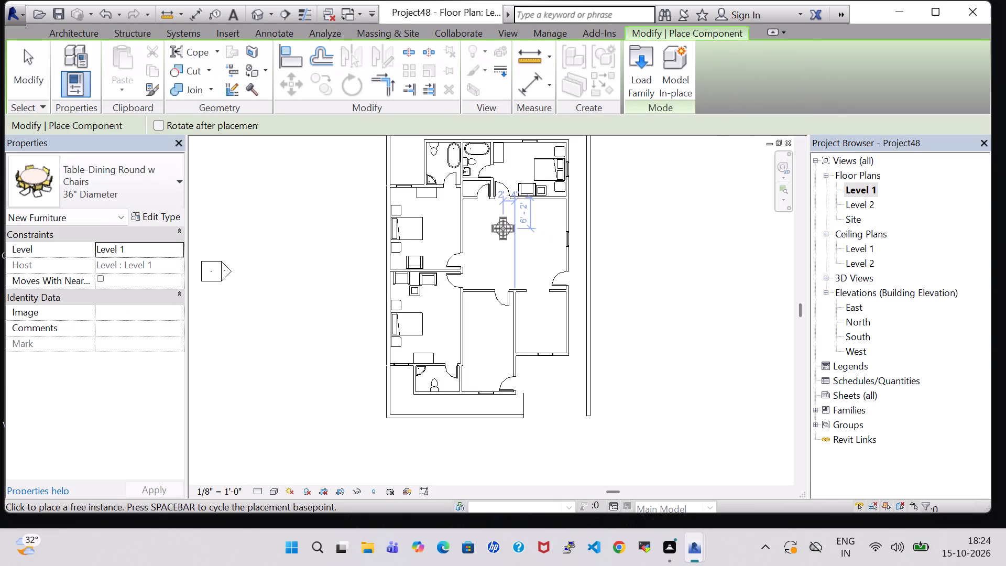
Place a 36" diameter round dining table with chairs in the large central room, about 6'-10" from its north wall.
scroll(503, 228, "up", 6)
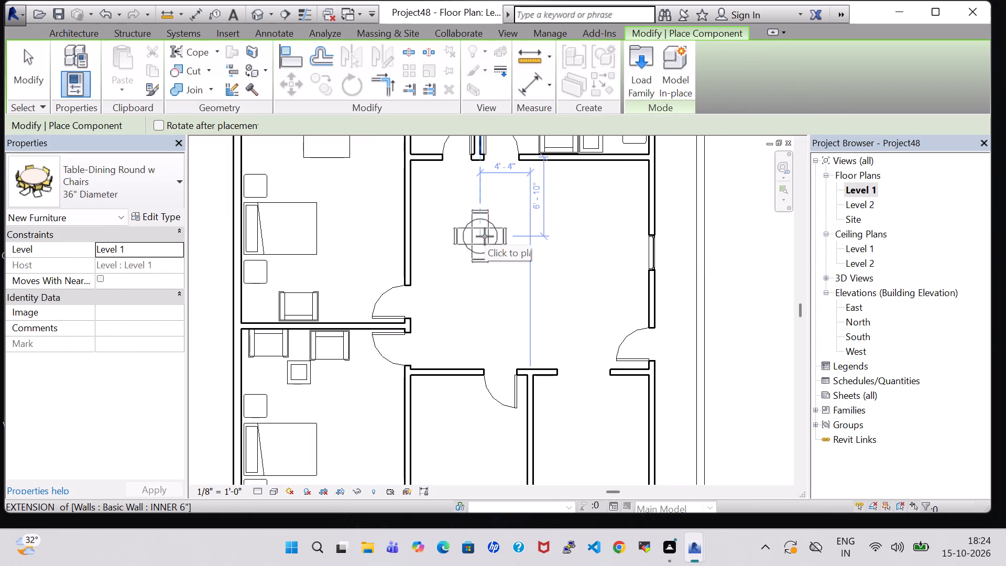
left_click(485, 236)
key("Escape")
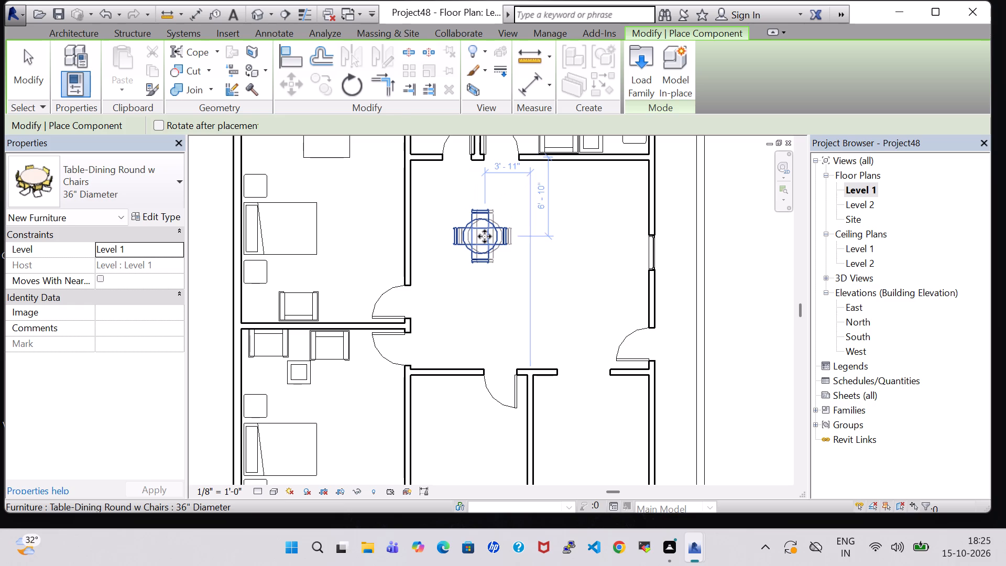
key("Escape")
Change the round dining table with chairs to the 60" Diameter type.
left_click(485, 233)
left_click(163, 215)
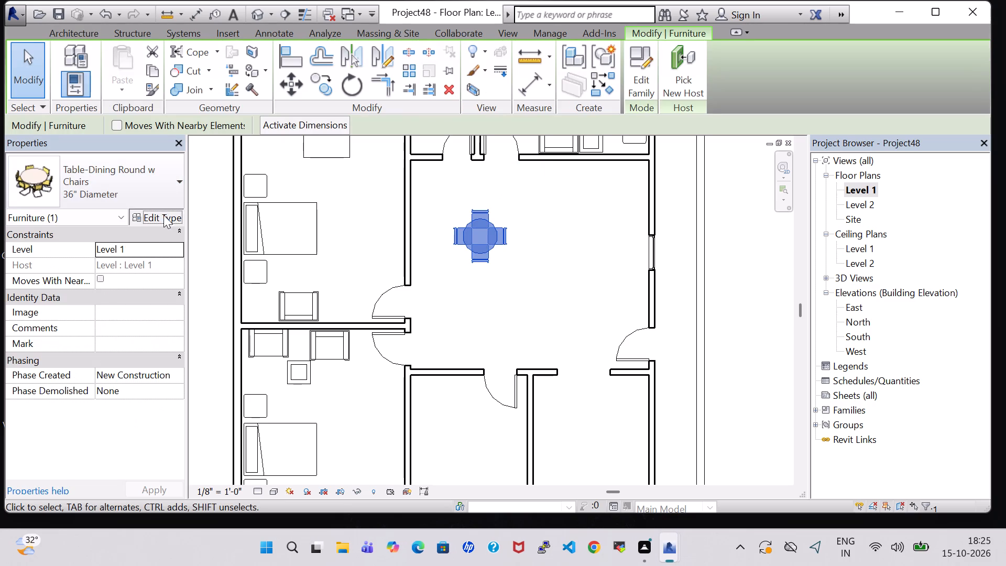
left_click(565, 135)
left_click(564, 153)
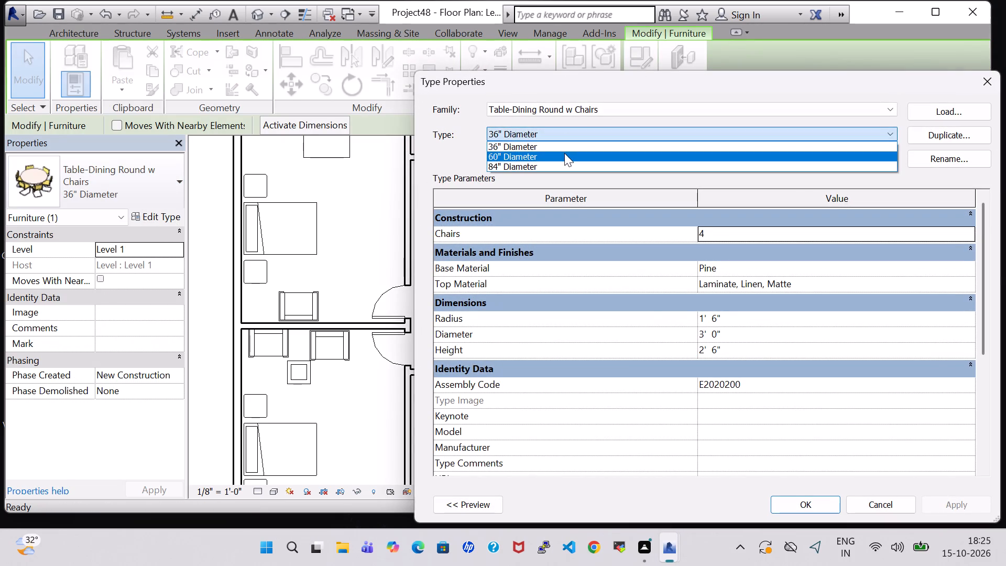
left_click(818, 506)
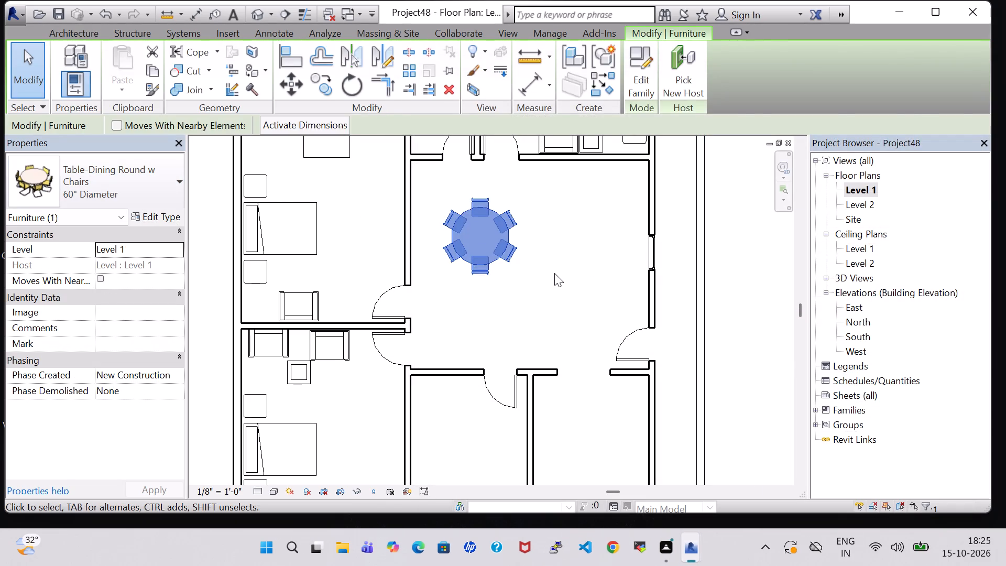
left_click(554, 273)
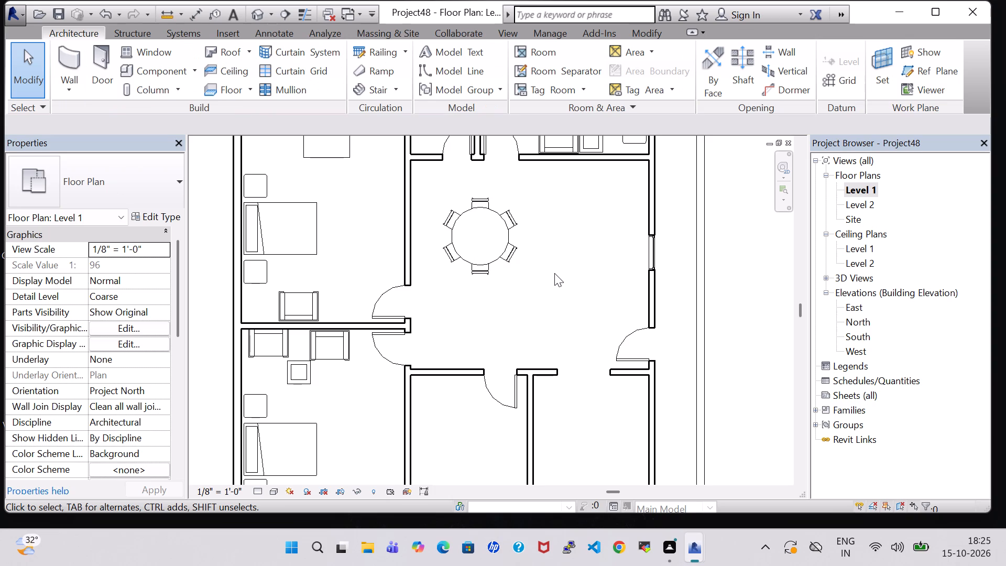
Nudge the round dining table slightly east within the central room.
key("Right")
key("Right")
left_click(468, 244)
key("Right")
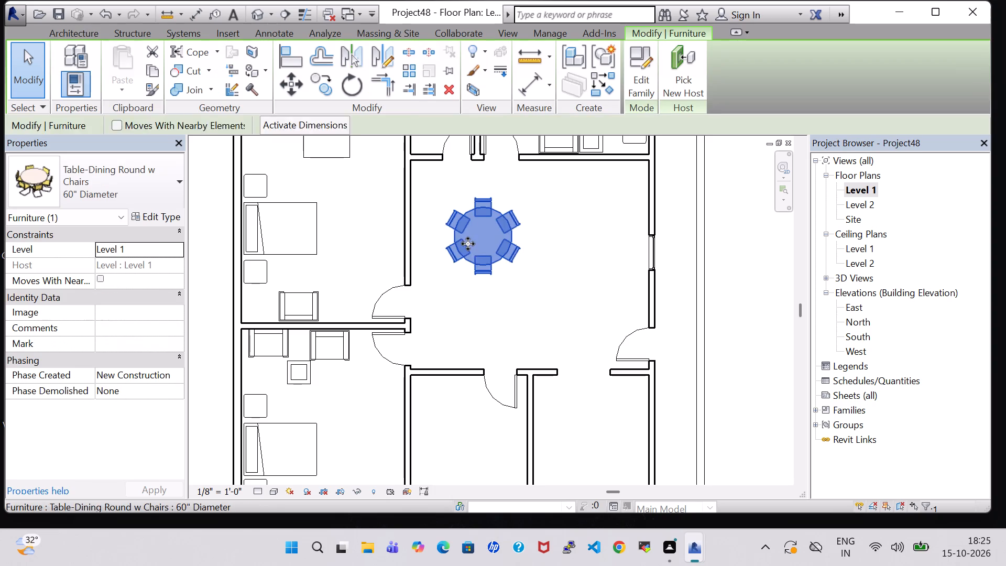
key("Right")
left_click(599, 284)
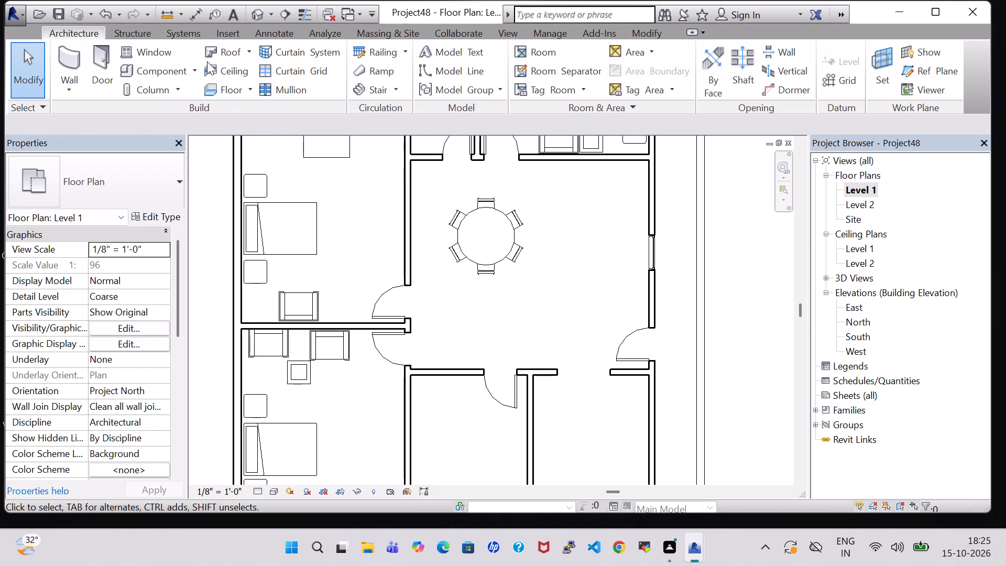
Load the Sofa-Corbu family from the Furniture library's Seating folder for component placement.
left_click(162, 75)
left_click(645, 68)
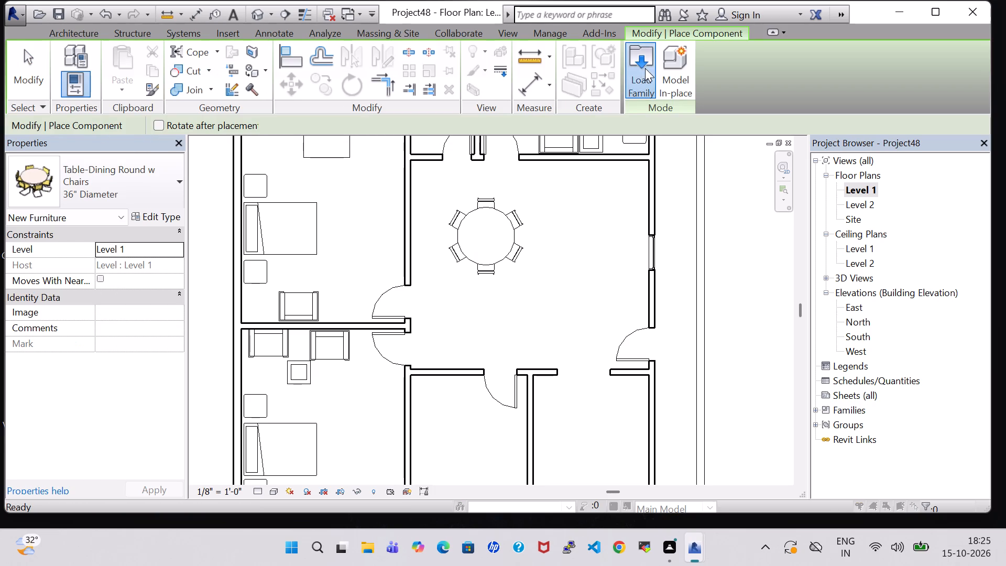
left_click(579, 377)
double_click(577, 369)
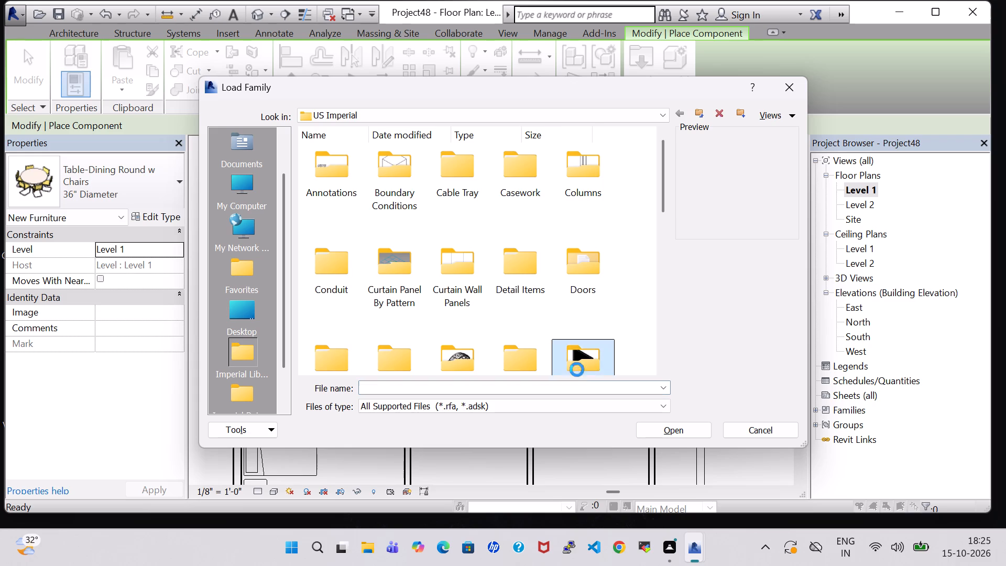
double_click(405, 180)
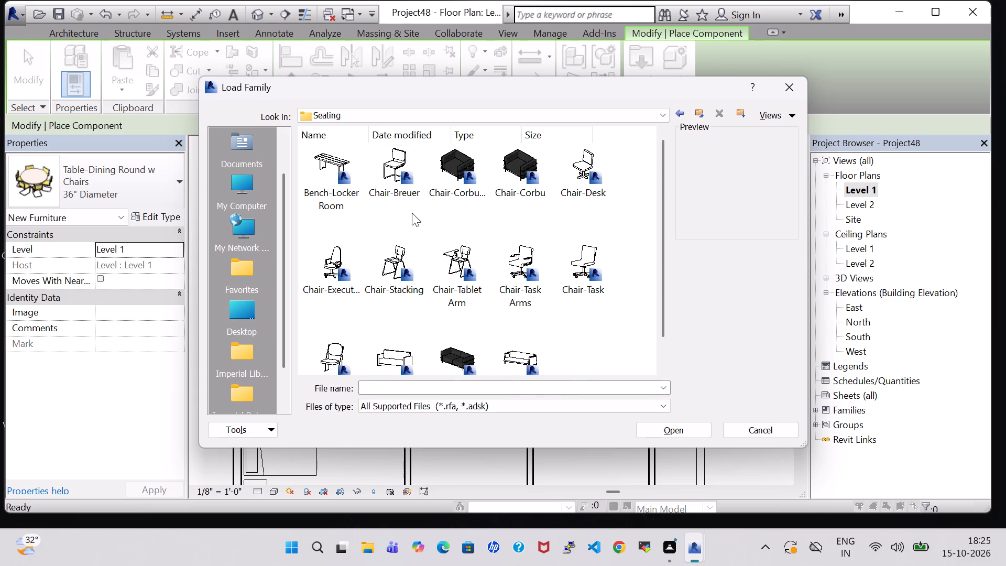
left_click(463, 339)
left_click(468, 360)
left_click(670, 425)
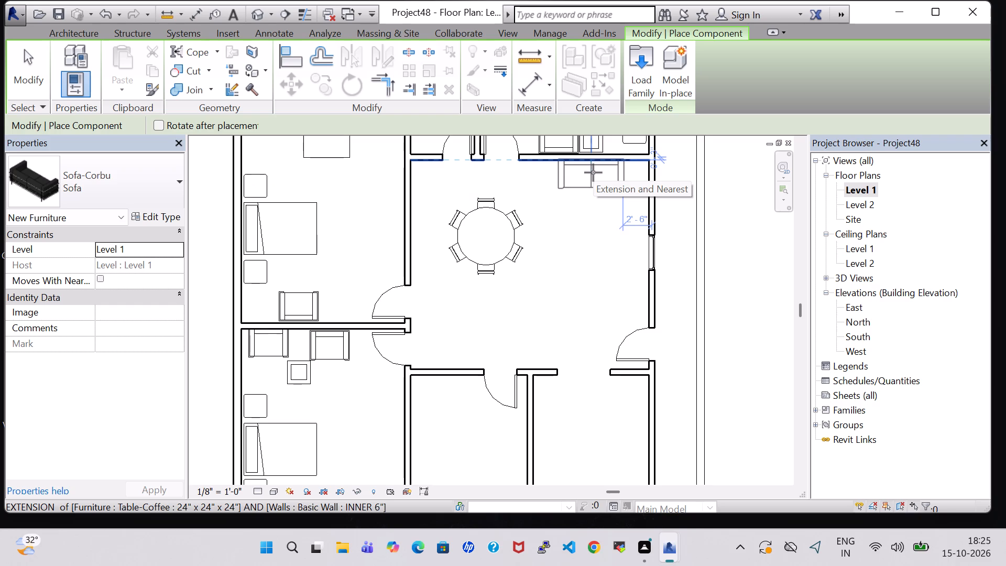
Place two Sofa-Corbu sofas in the large central room, one against the east wall and one against the north wall.
scroll(593, 172, "up", 3)
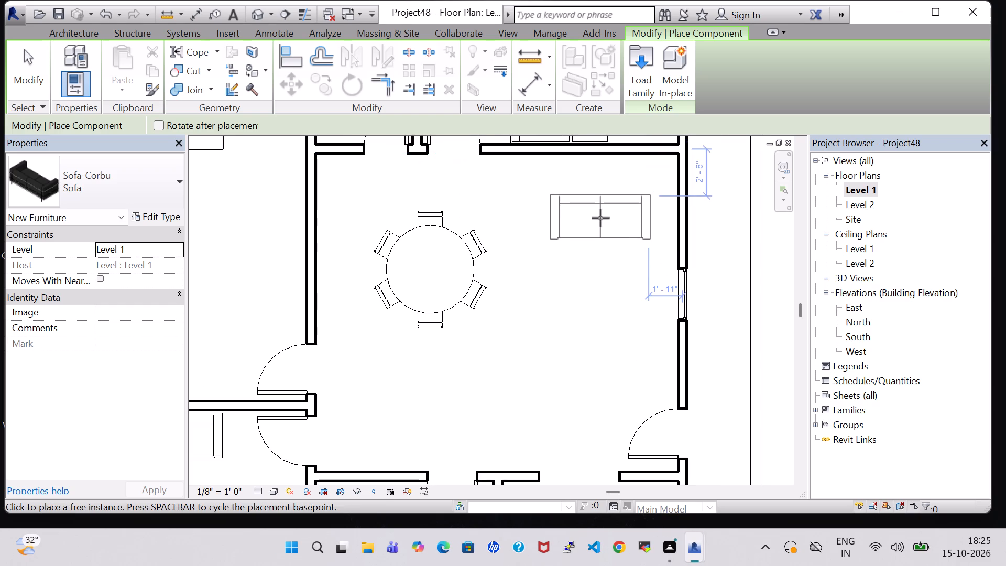
key("space")
key("space")
key("space")
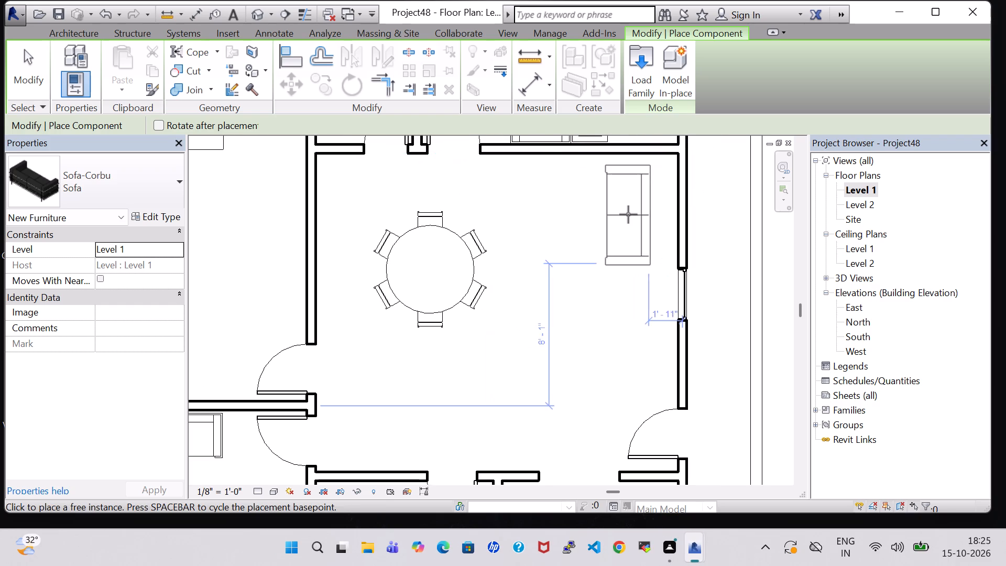
left_click(651, 214)
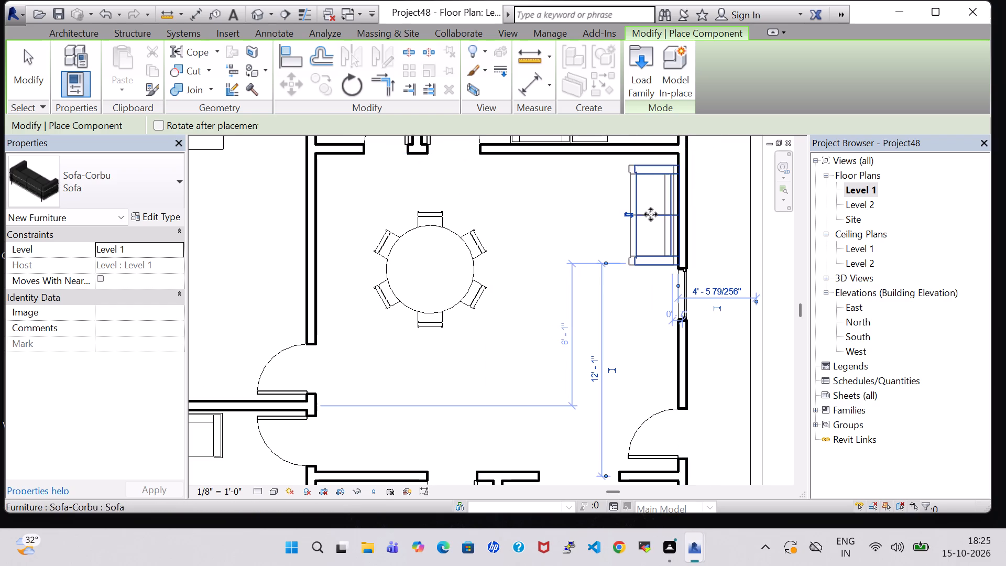
key("space")
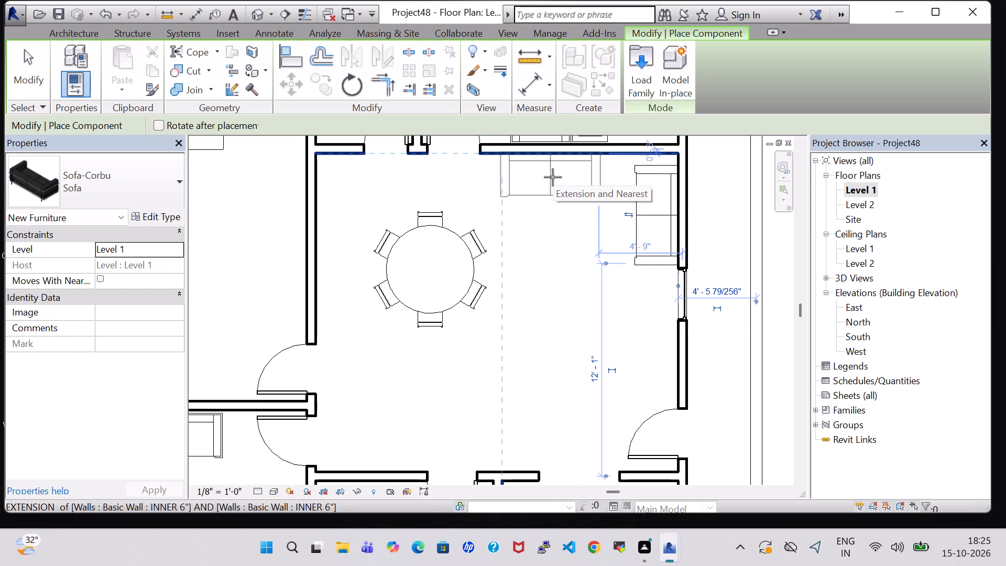
left_click(553, 177)
key("Escape")
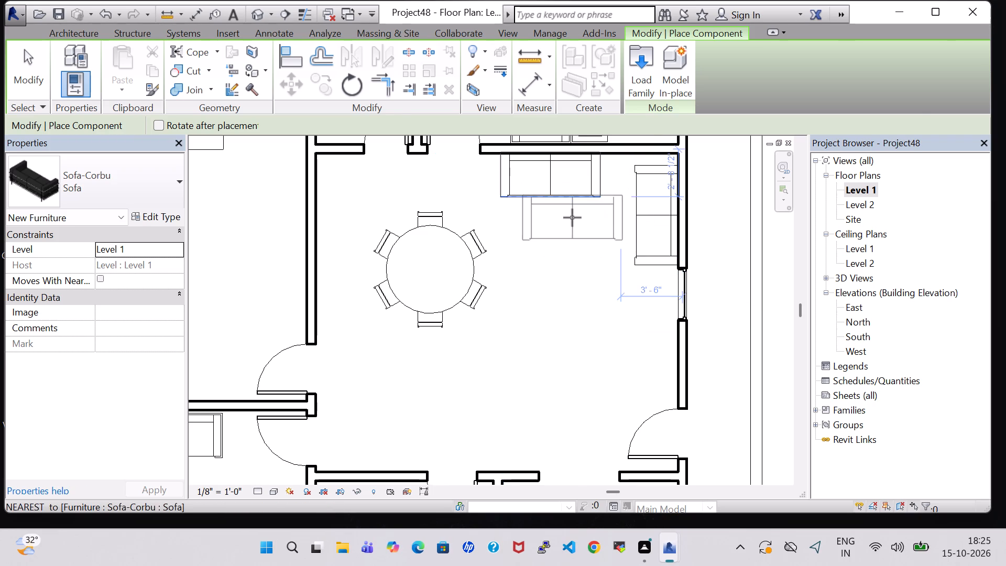
key("Escape")
Load the Table-Ellipse family from the Furniture library's Tables folder for component placement.
left_click(141, 74)
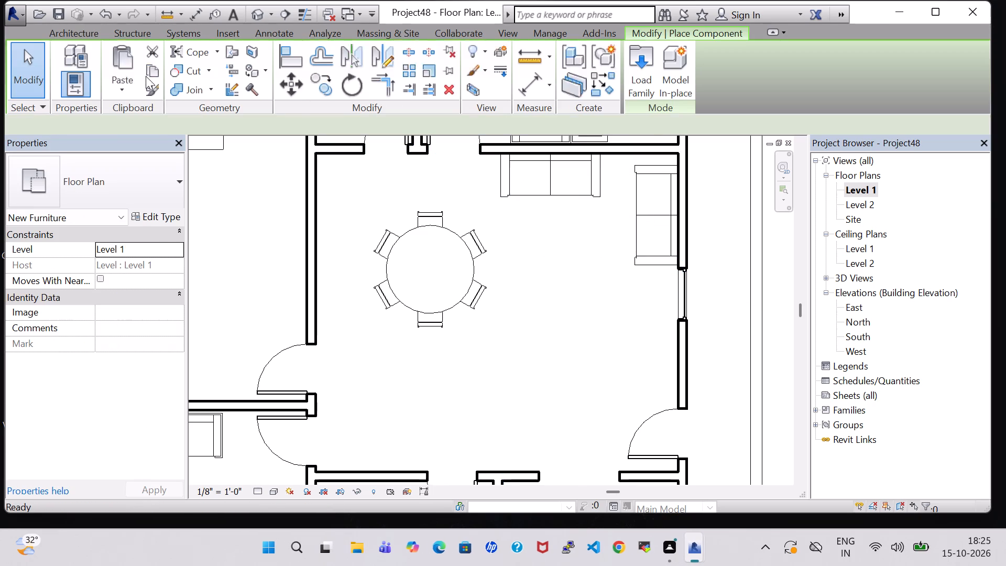
left_click(637, 73)
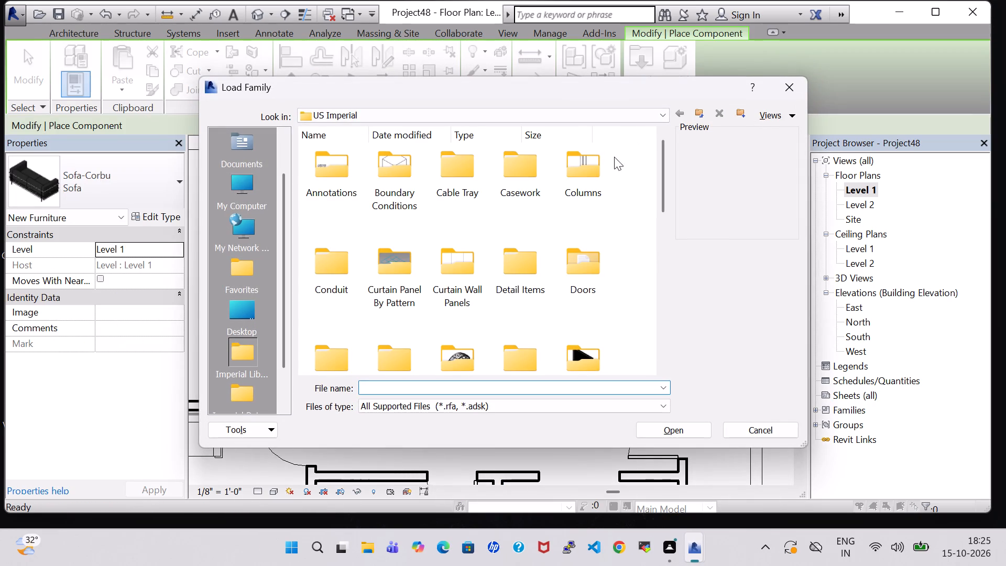
double_click(585, 343)
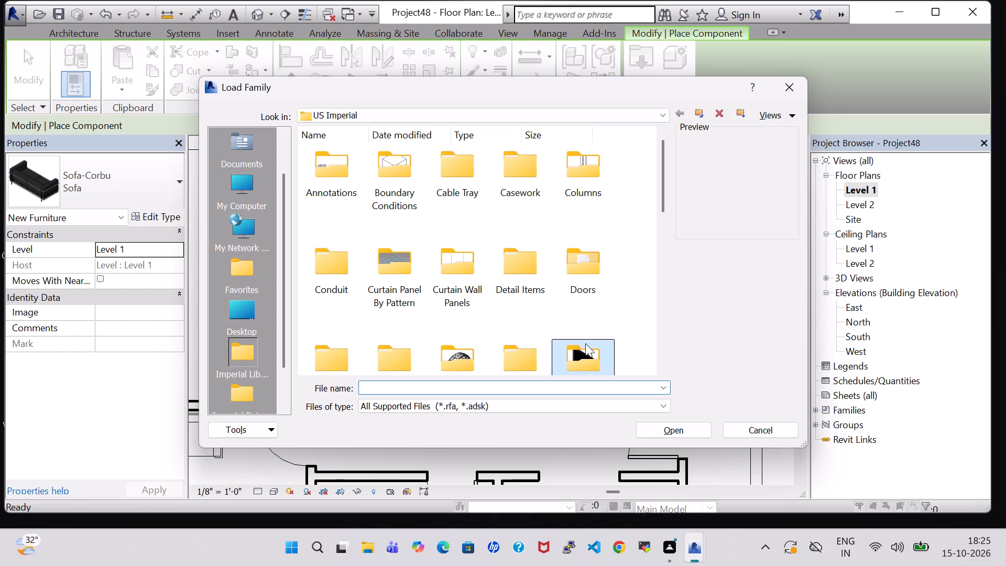
double_click(526, 183)
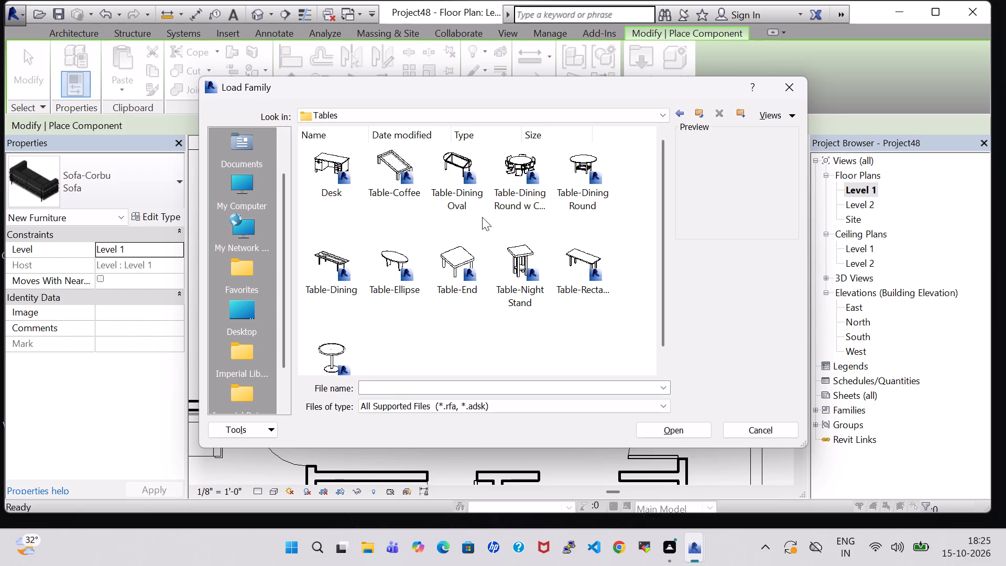
left_click(409, 245)
left_click(692, 426)
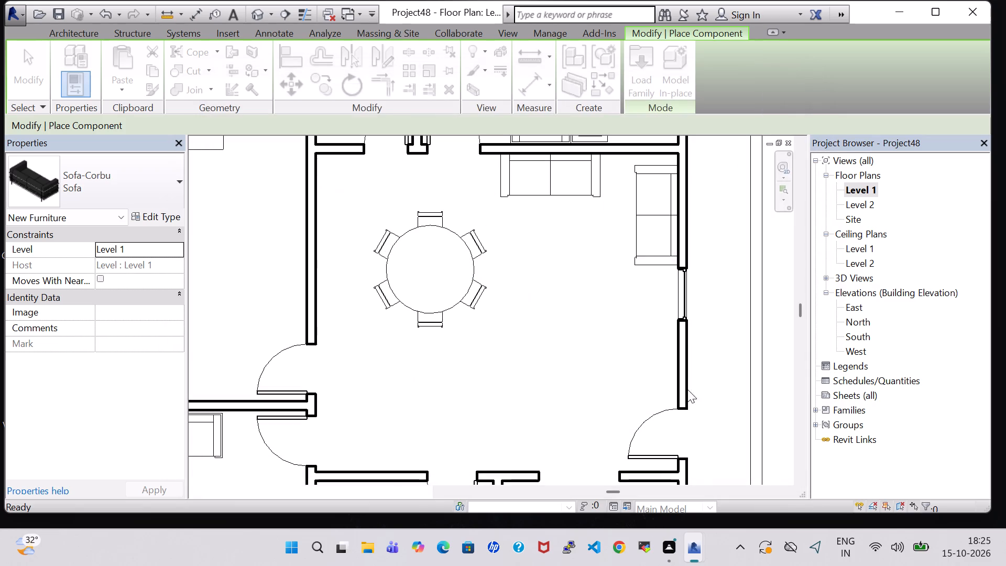
Place a 60" x 48" elliptical table lengthwise north-south in front of the sofas, about 5'-8" from the north wall.
left_click(159, 223)
left_click(618, 136)
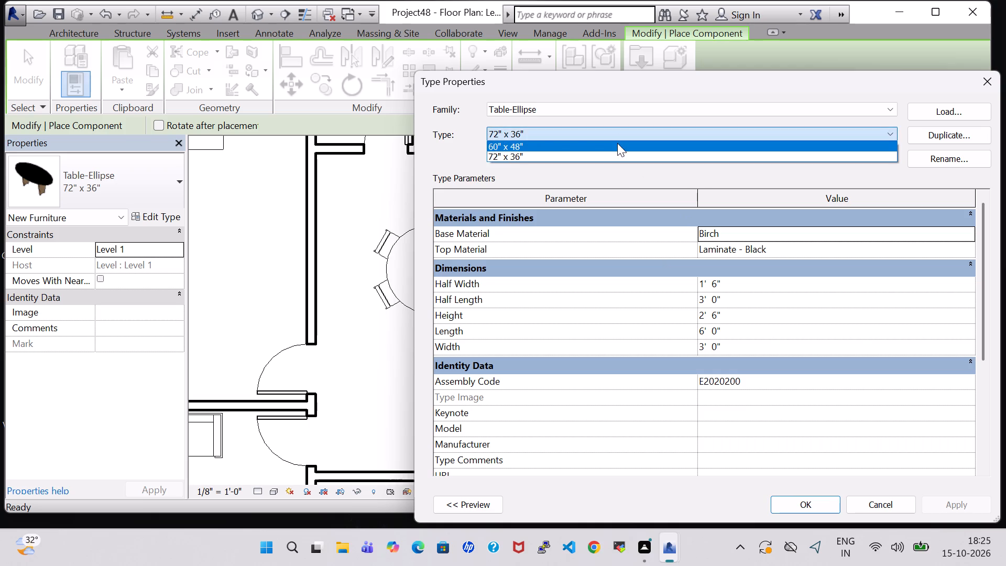
left_click(617, 143)
left_click(822, 499)
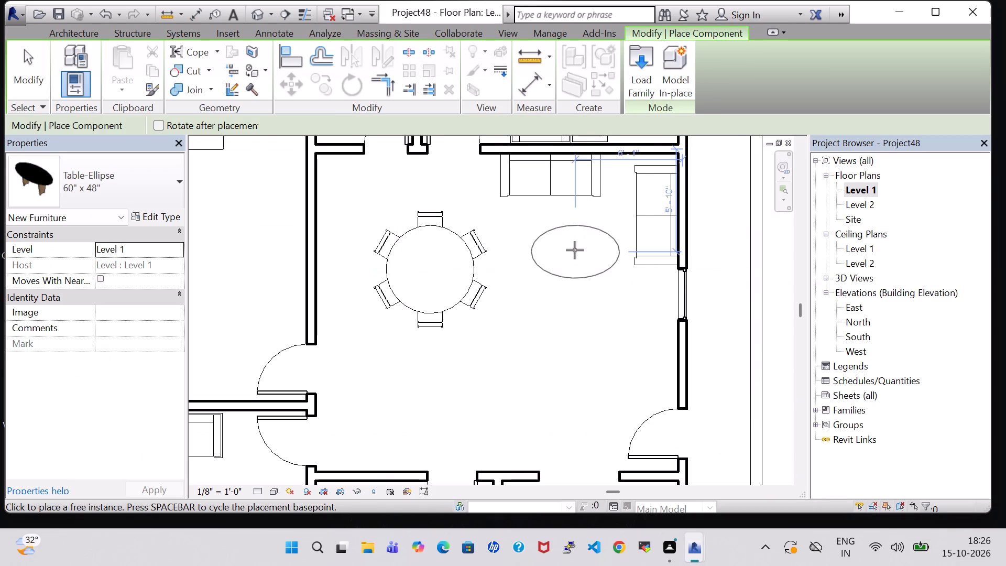
key("space")
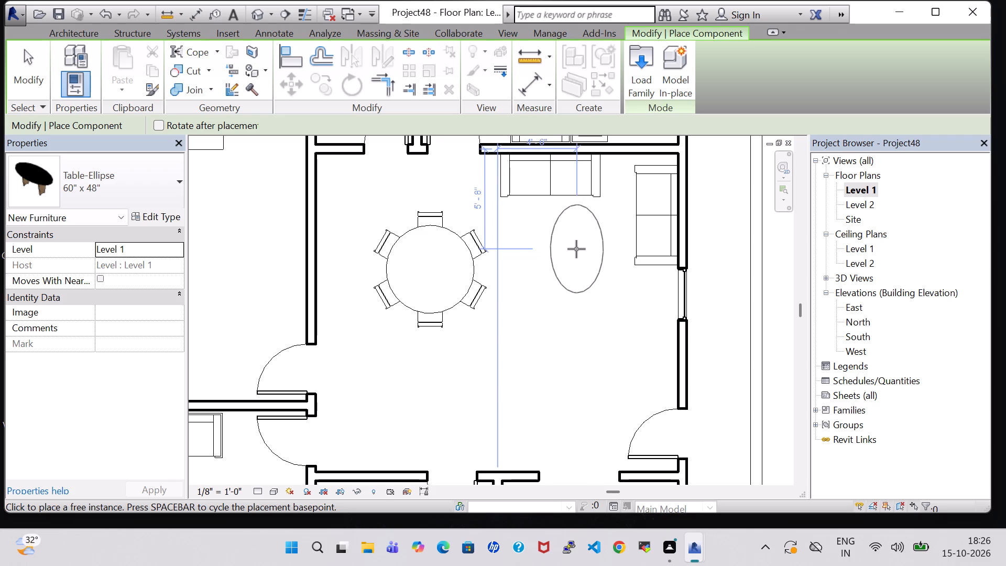
left_click(575, 249)
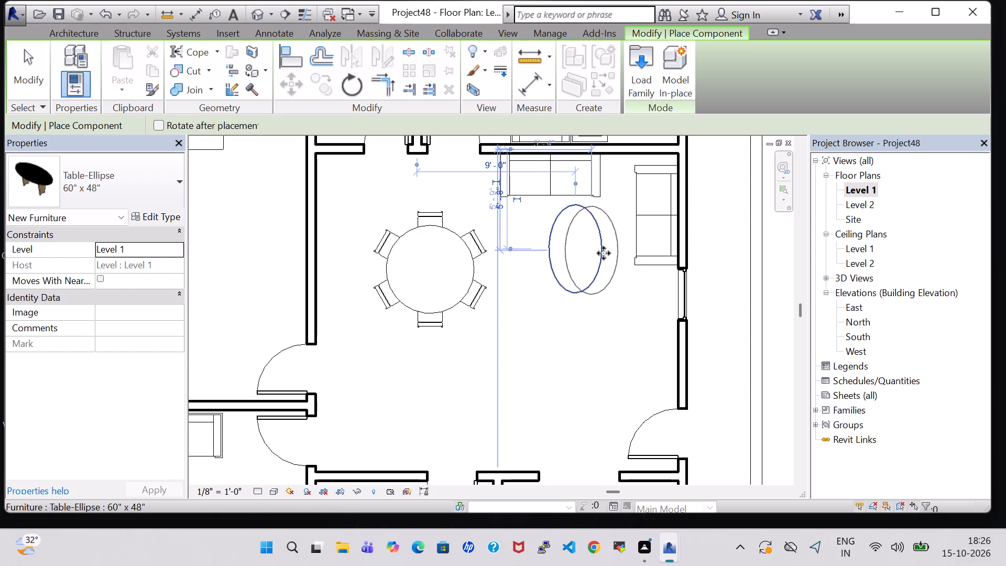
key("Escape")
key("Escape")
Nudge the east-wall sofa about 2' south, to about 10'-1" from the room's south wall.
left_click(646, 256)
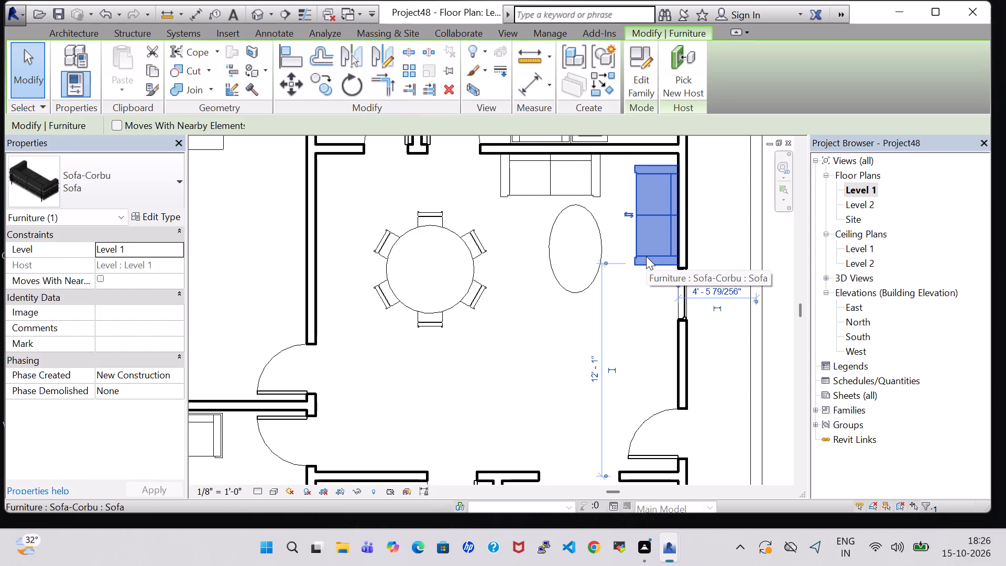
key("Down")
key("Down")
key("Down")
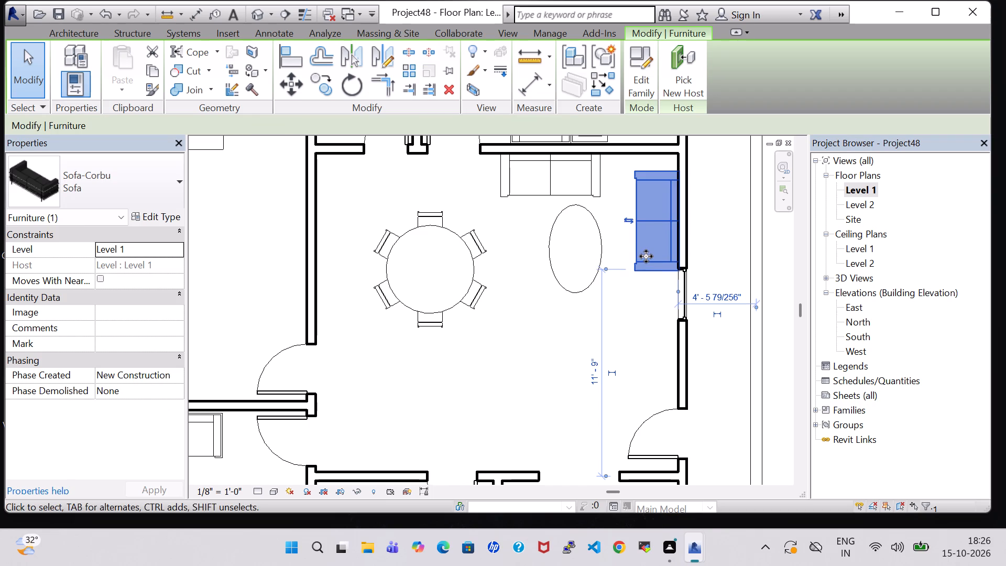
key("Down")
key("Down")
key("Down")
key("Down")
key("Down")
key("Down")
key("Down")
key("Down")
key("Down")
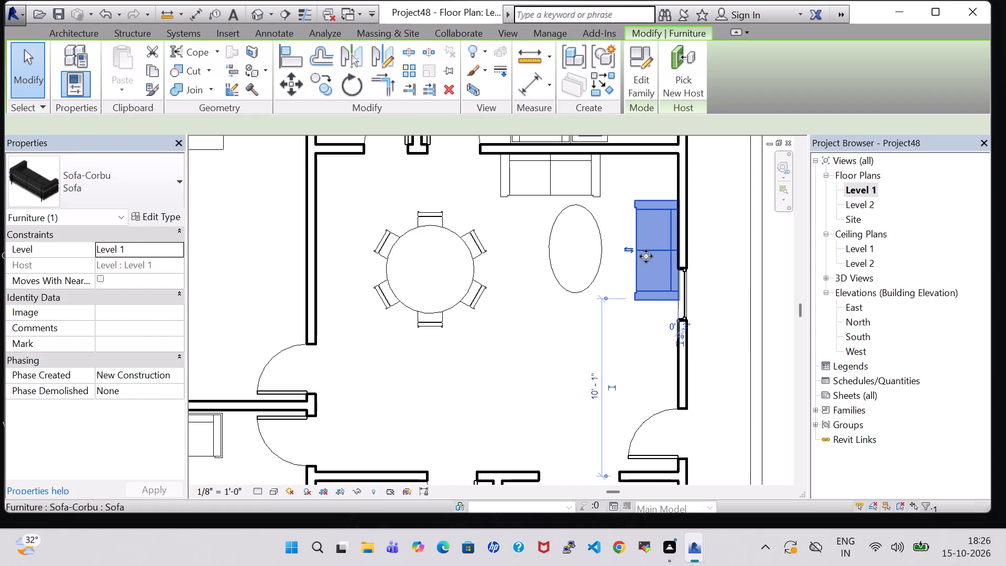
left_click(713, 247)
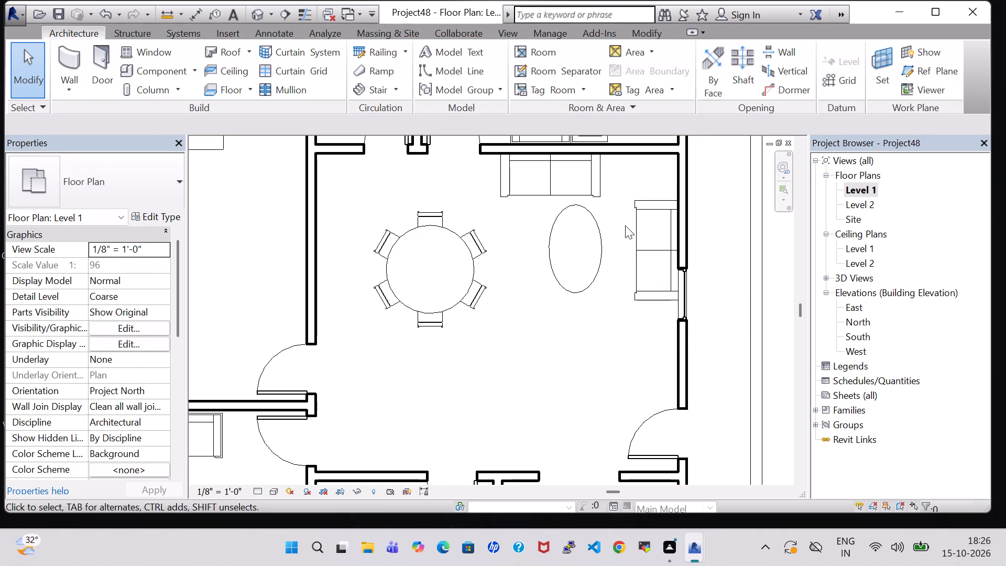
Place a 24" x 24" Table-End in the central room's northeast corner between the sofas, similar to the bedroom's end table.
scroll(625, 225, "up", 1)
scroll(625, 225, "down", 7)
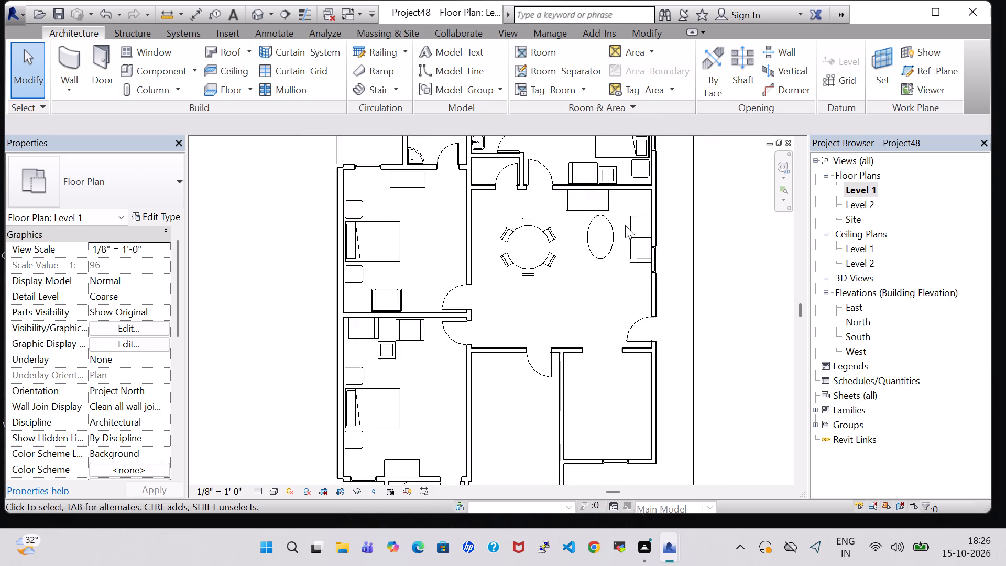
left_click(636, 177)
right_click(636, 177)
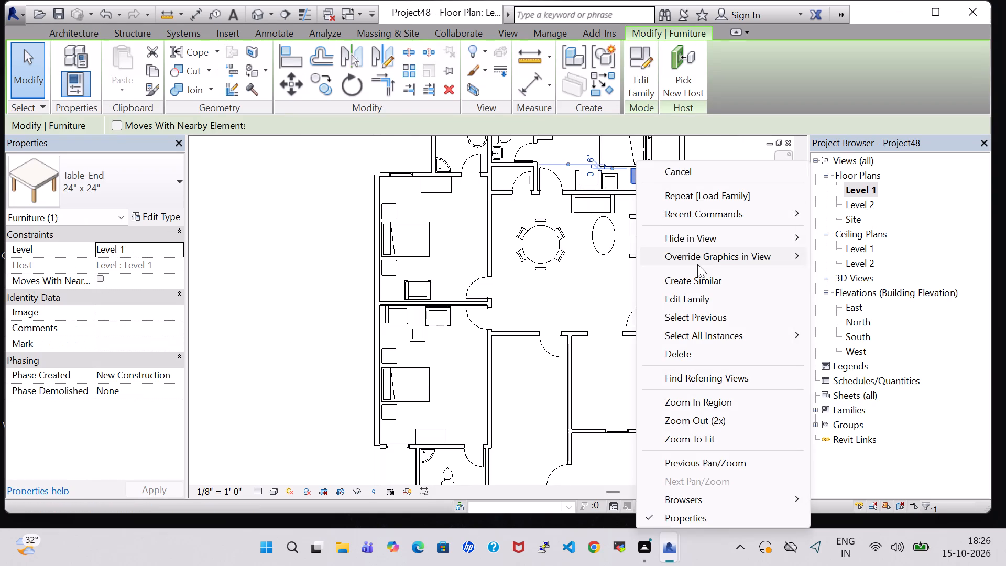
left_click(702, 281)
scroll(654, 255, "up", 7)
middle_click_drag(610, 162, 610, 169)
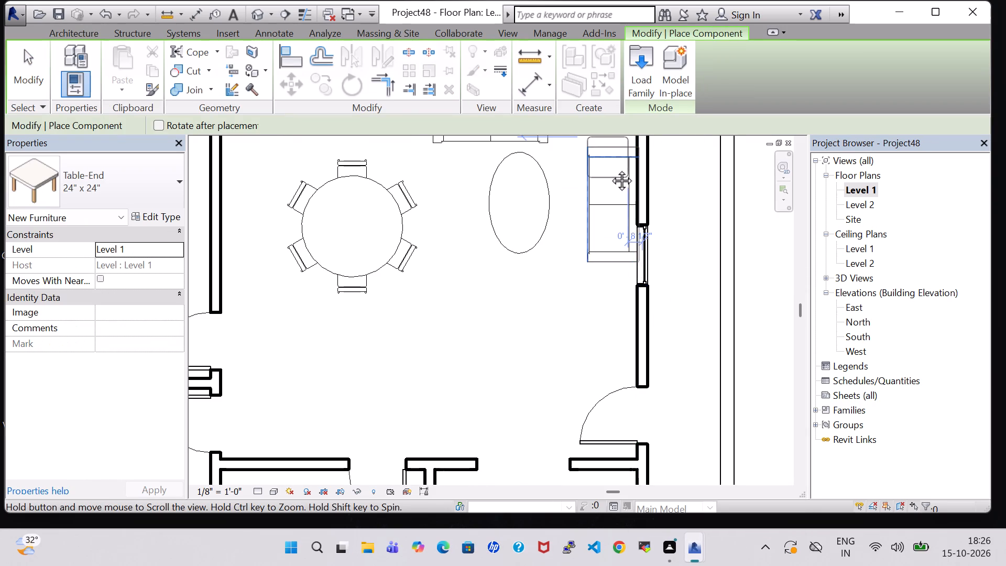
middle_click_drag(610, 169, 608, 275)
left_click(606, 240)
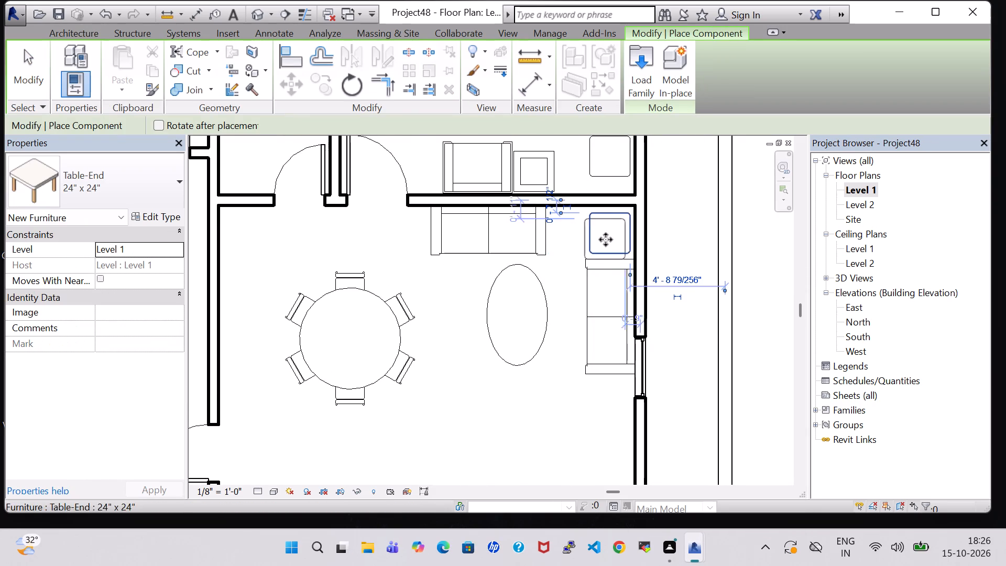
key("Escape")
key("Escape")
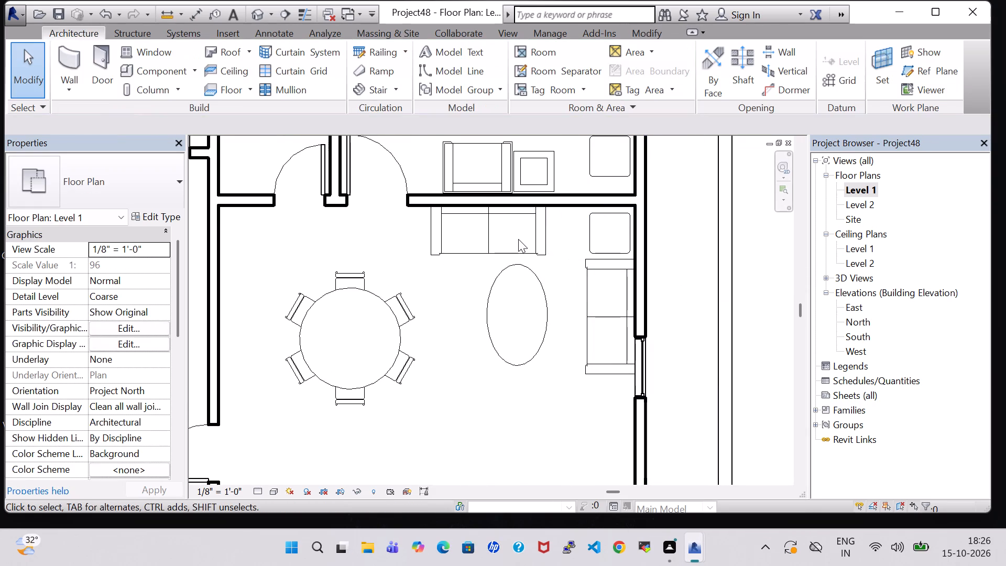
Nudge the north-wall sofa east to about 3'-9" from the east wall, and slightly south.
left_click(531, 242)
key("Right")
key("Right")
key("Right")
key("Right")
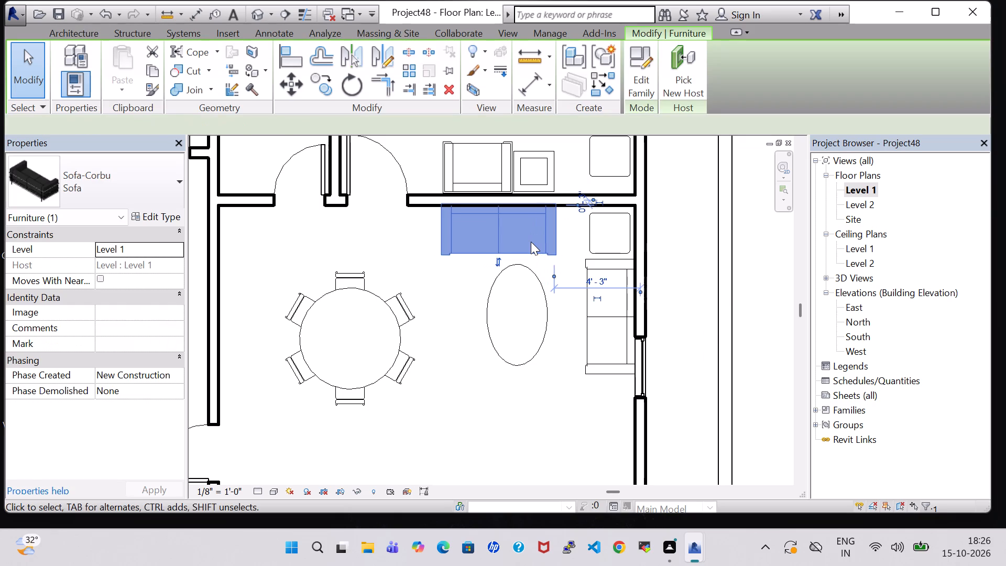
key("Right")
key("Right")
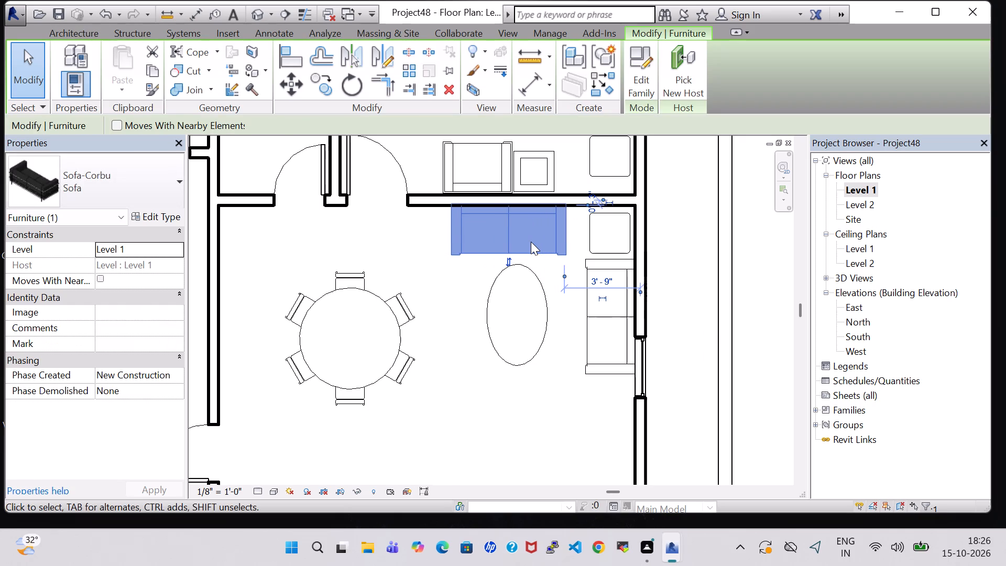
key("Down")
left_click(714, 279)
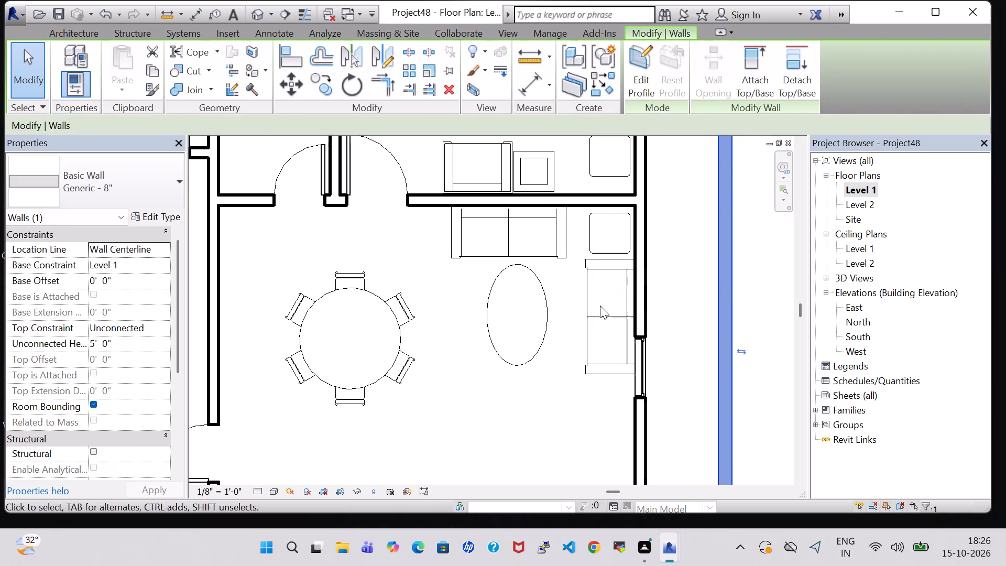
Nudge the east-wall sofa slightly south and slightly west, away from the end table and the wall.
left_click(600, 306)
left_click(608, 336)
key("Down")
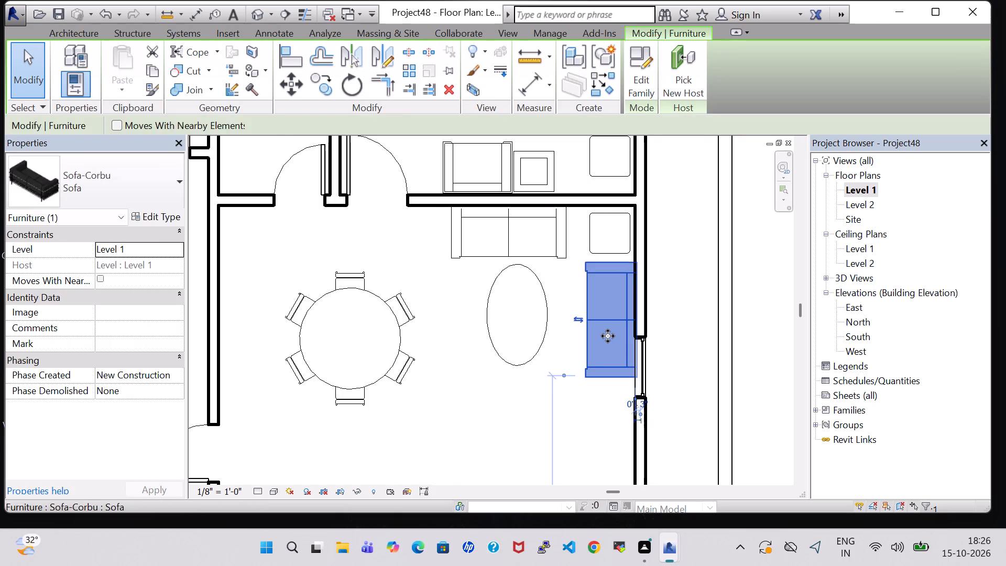
key("Down")
key("Left")
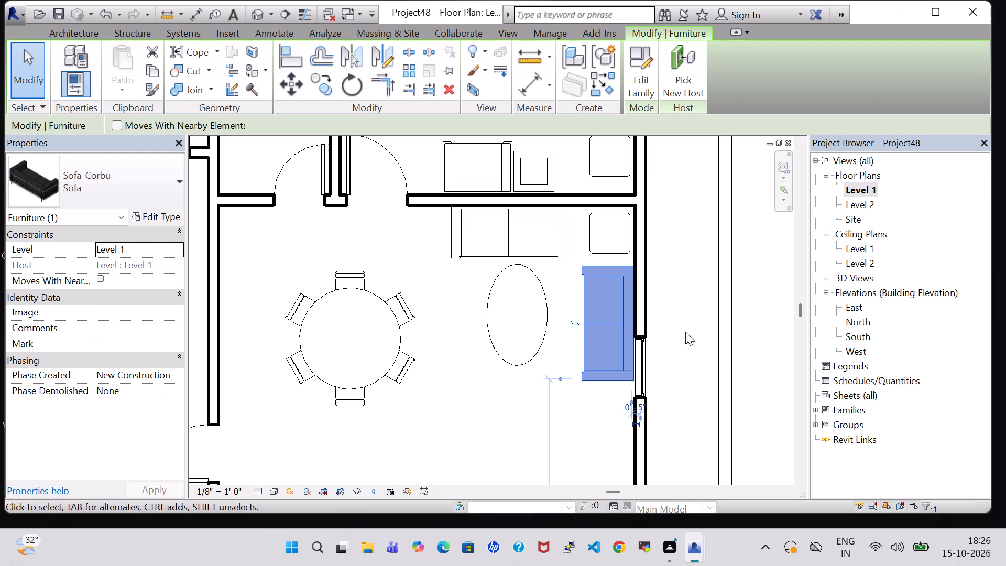
left_click(721, 320)
Nudge the elliptical table south to about 6'-0" from the north wall.
left_click(556, 313)
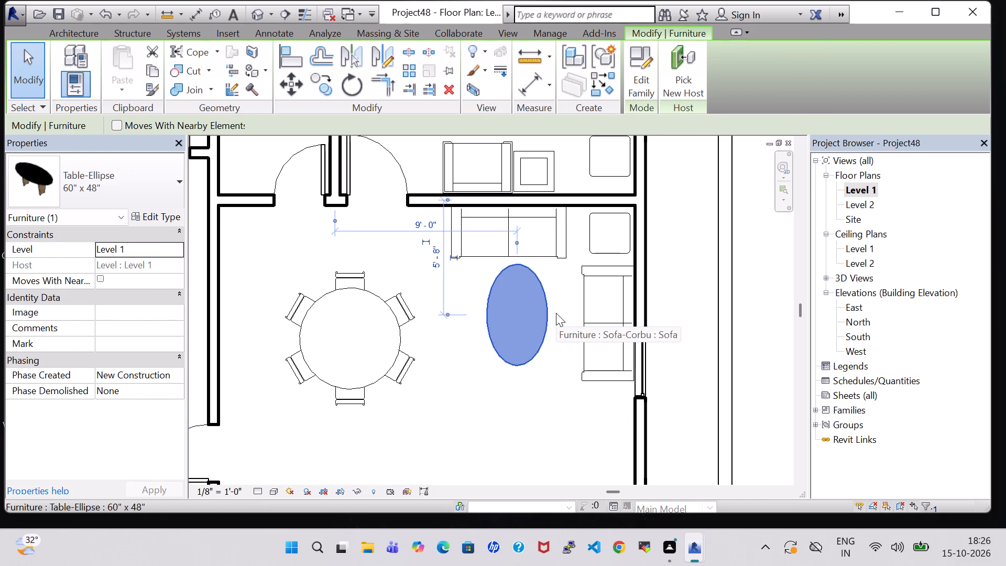
key("Down")
key("Down")
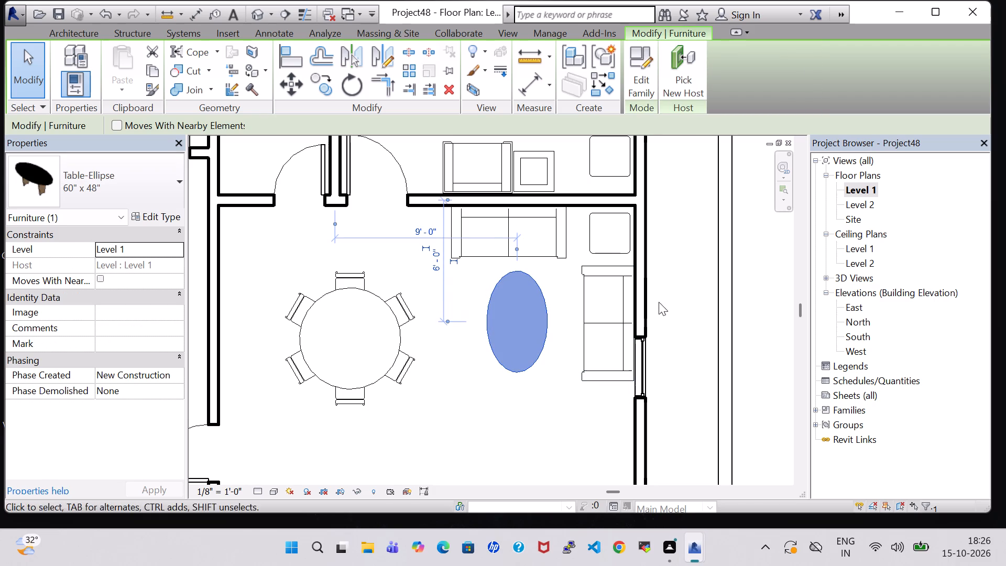
left_click(574, 400)
Load the TV - Flat Screen family from the Furniture folder as a new component.
scroll(478, 394, "down", 3)
middle_click_drag(479, 394, 462, 369)
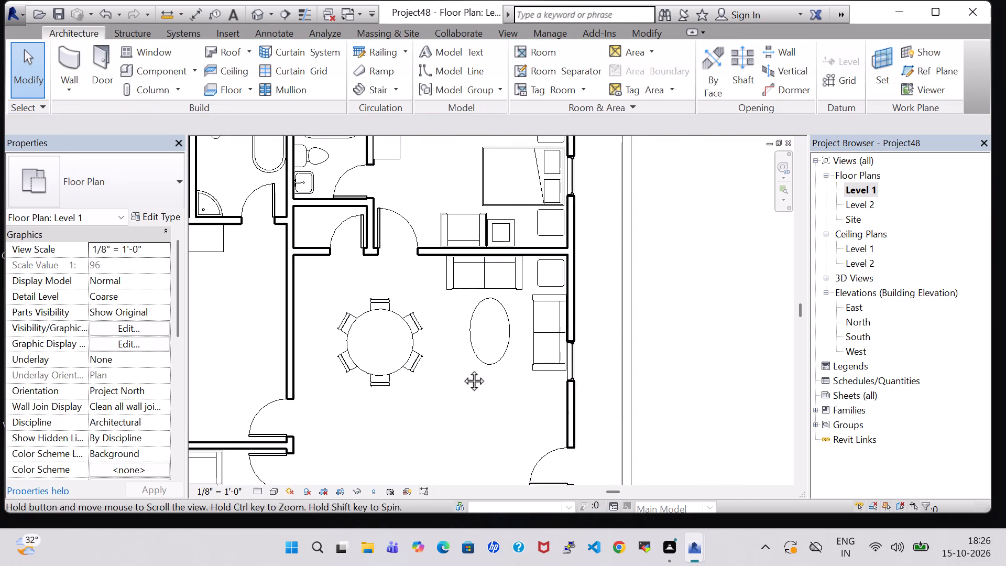
middle_click_drag(462, 369, 460, 360)
scroll(463, 356, "up", 1)
scroll(464, 355, "down", 3)
middle_click_drag(465, 357, 488, 308)
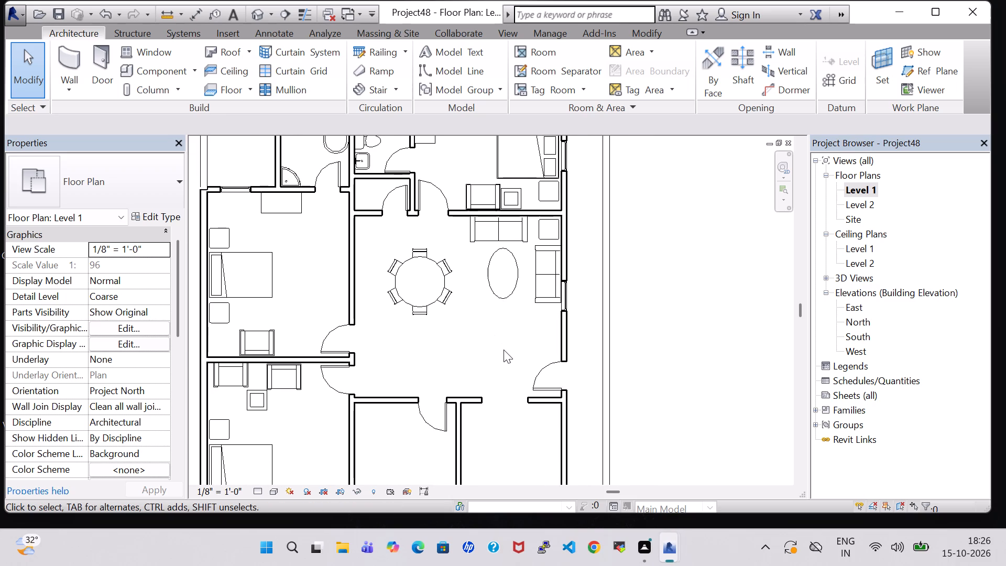
scroll(504, 350, "down", 1)
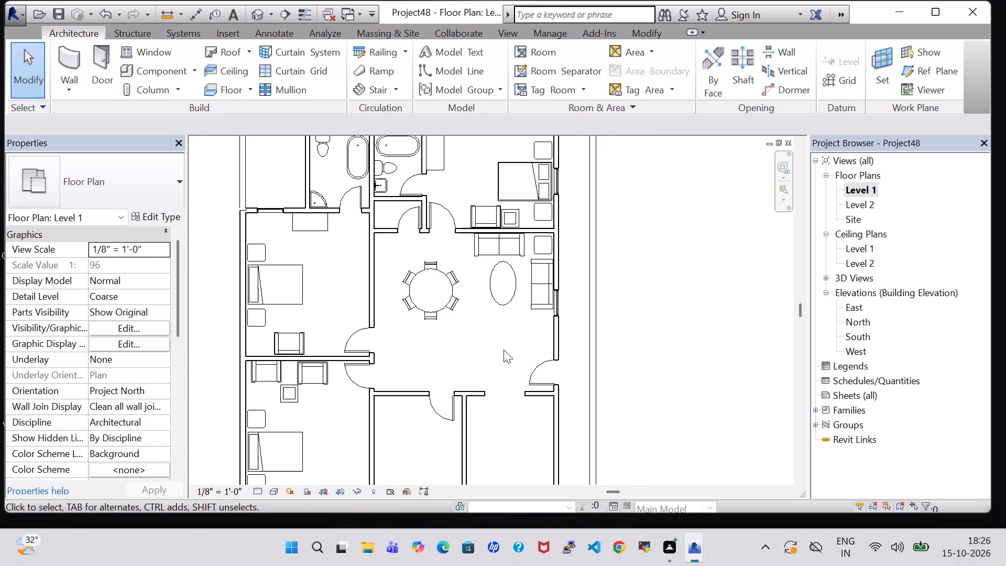
left_click(149, 71)
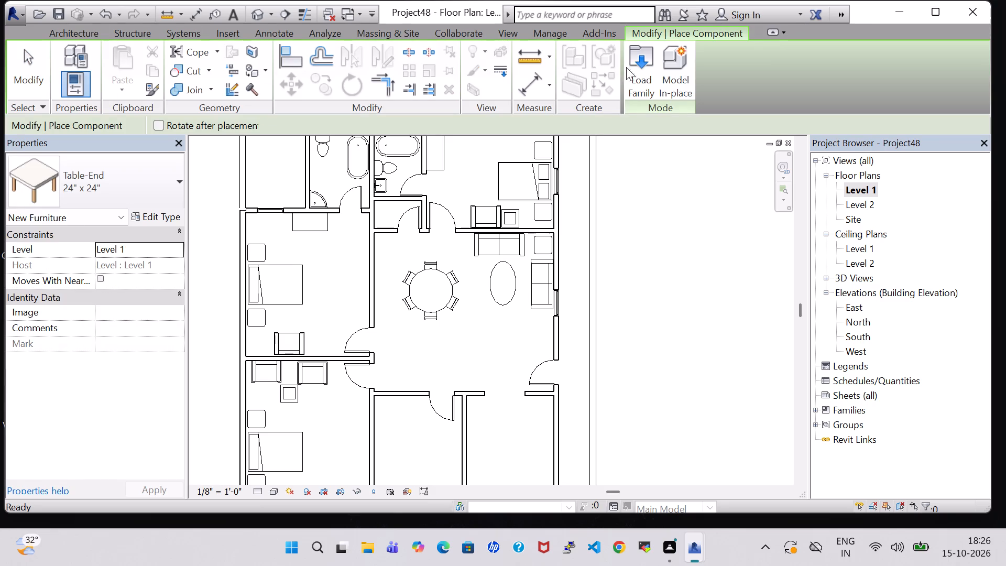
left_click(642, 67)
double_click(591, 354)
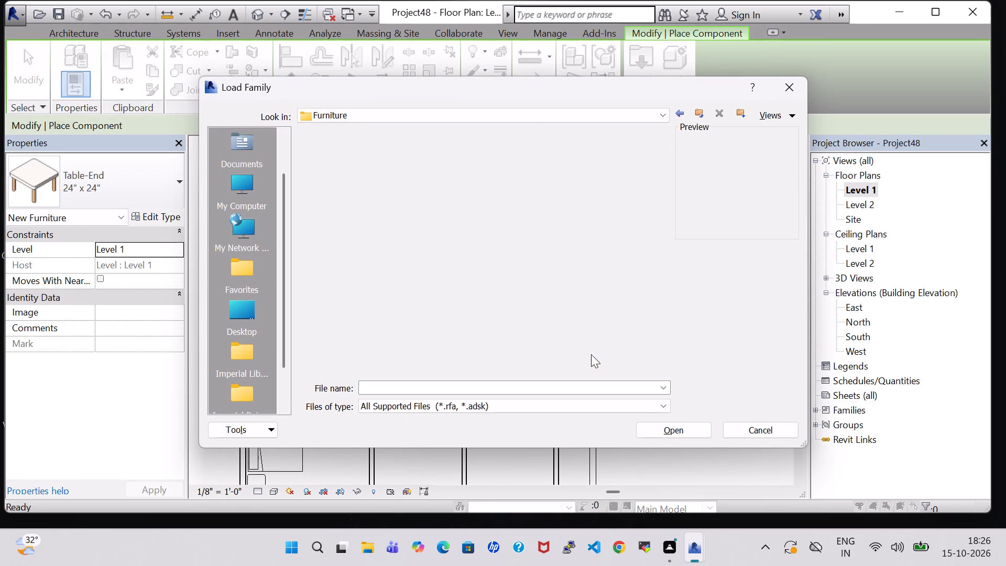
left_click(330, 262)
left_click(688, 429)
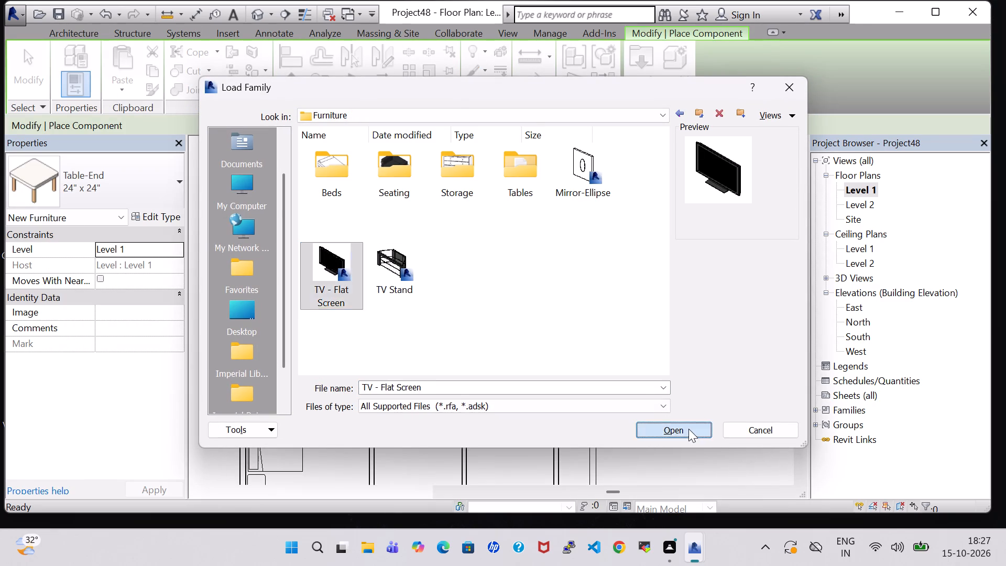
Place a 42" TV - Flat Screen, rotated 180°, on the central room's south wall, about 4'-5" from the west wall.
scroll(435, 375, "up", 2)
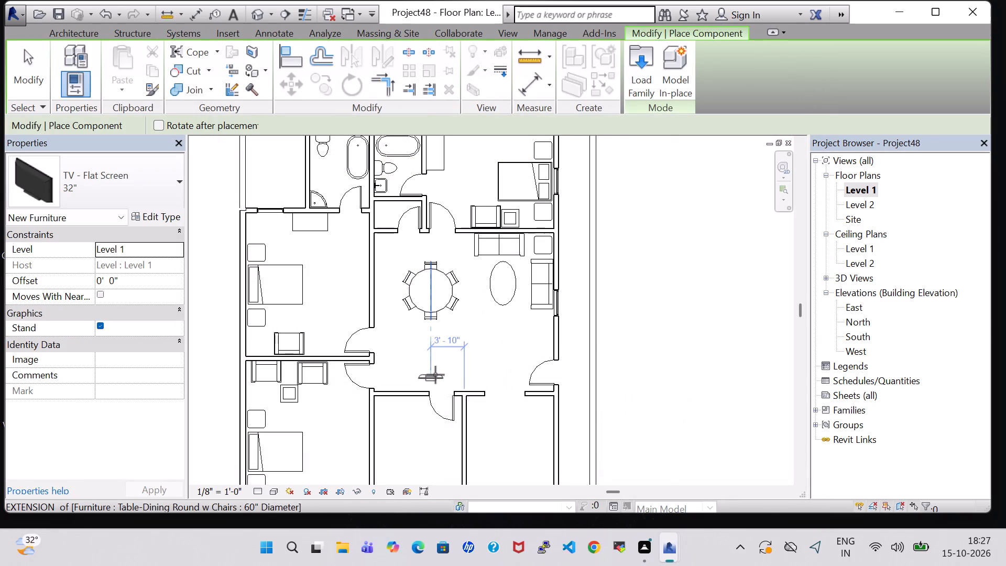
scroll(435, 375, "up", 1)
left_click(158, 218)
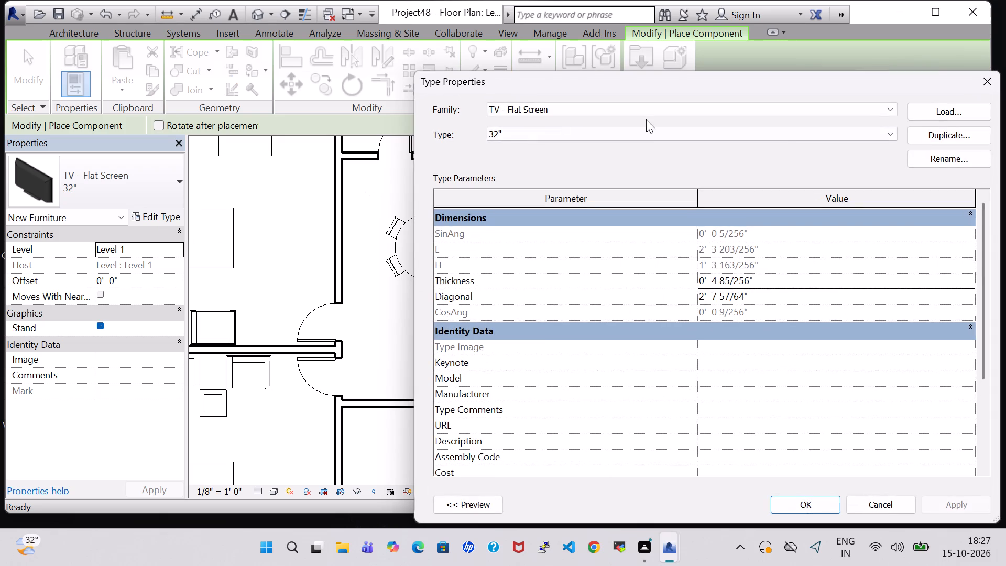
left_click(646, 128)
left_click(585, 166)
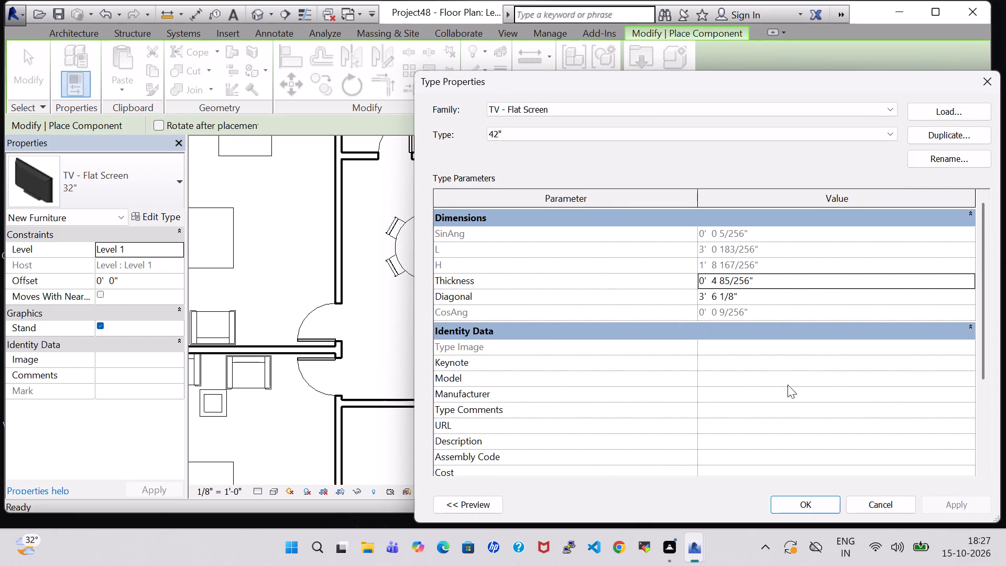
left_click(814, 509)
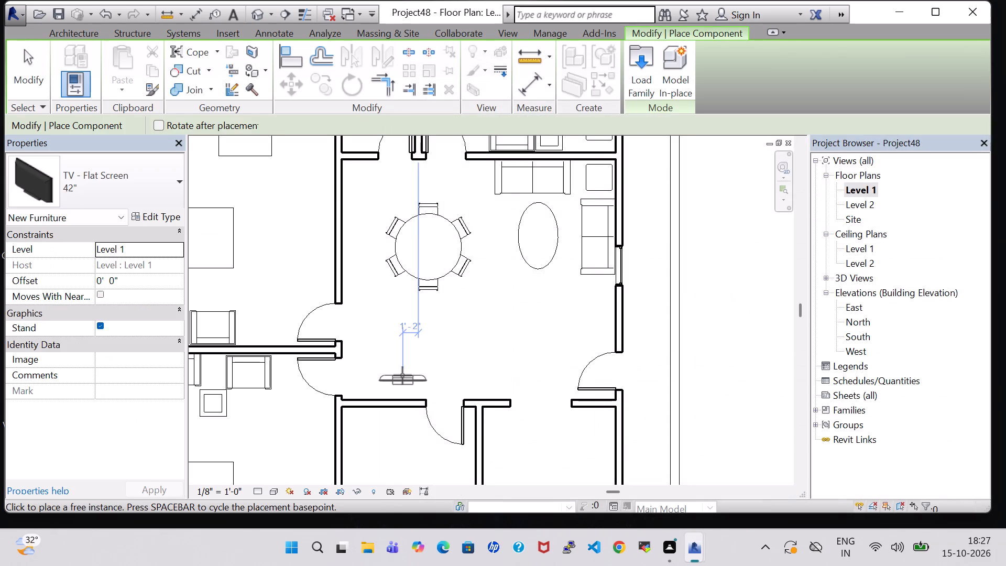
key("space")
key("space")
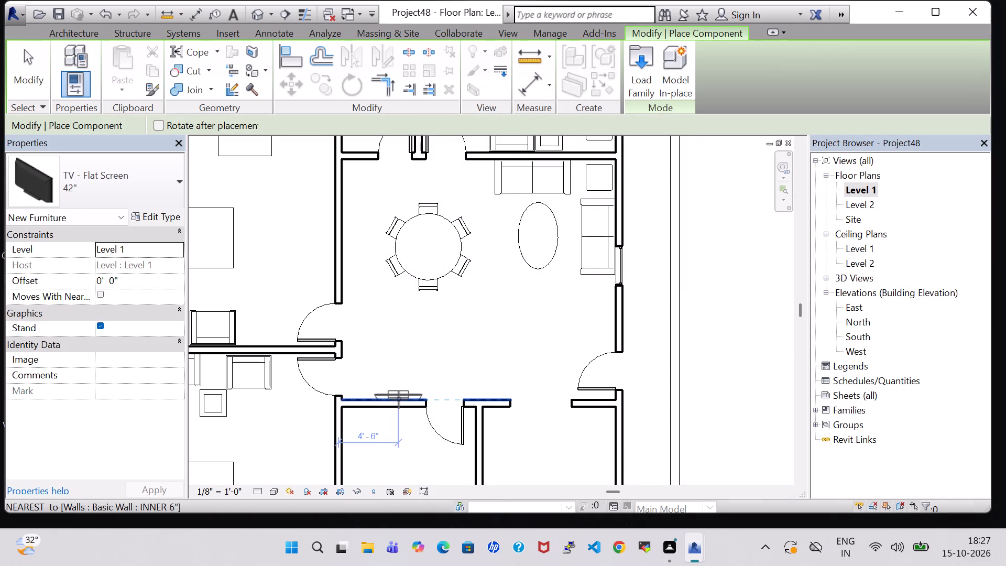
scroll(399, 399, "up", 6)
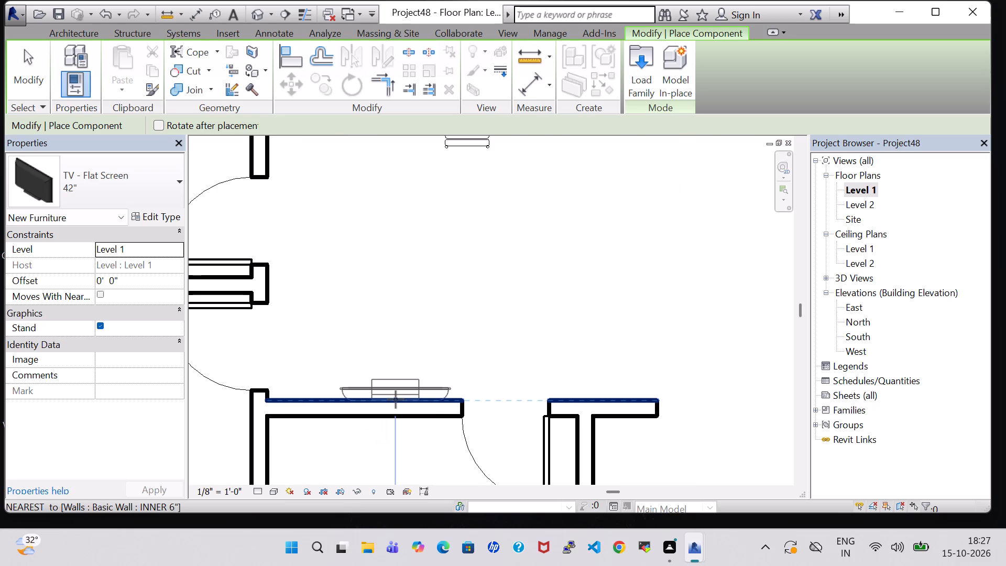
left_click(396, 399)
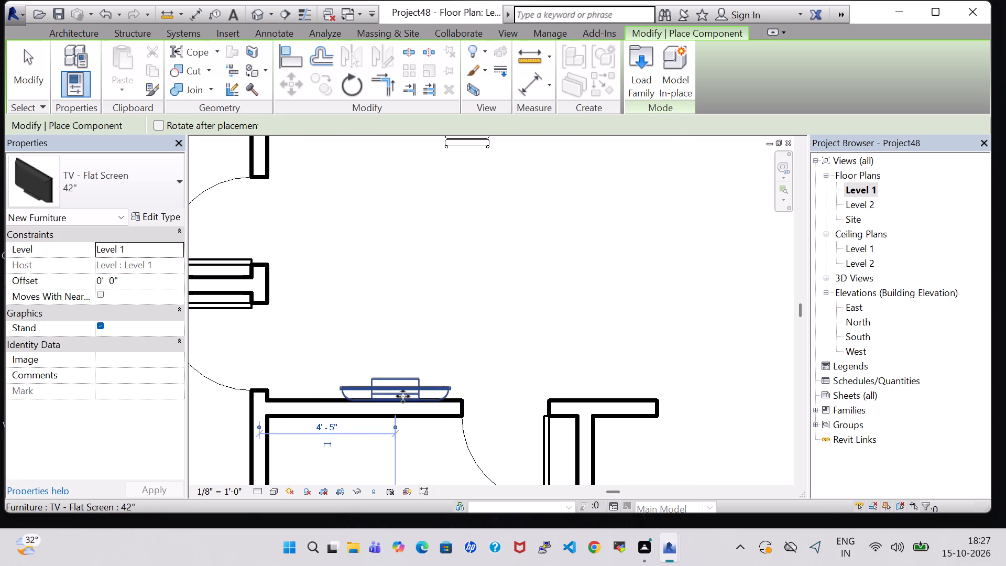
key("Escape")
key("Escape")
Set the flat-screen TV's offset above Level 1 to 3'-0".
left_click(413, 383)
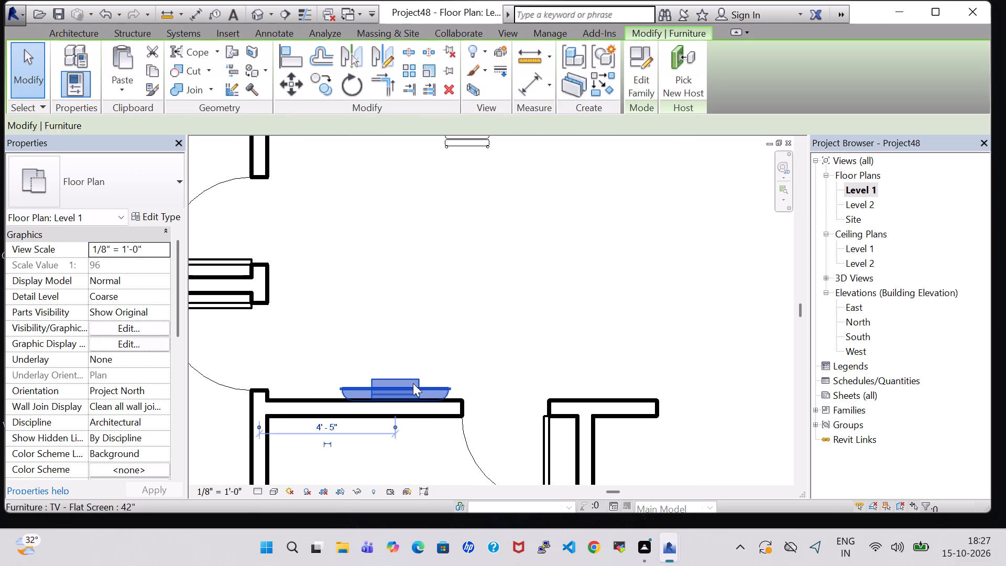
left_click(100, 290)
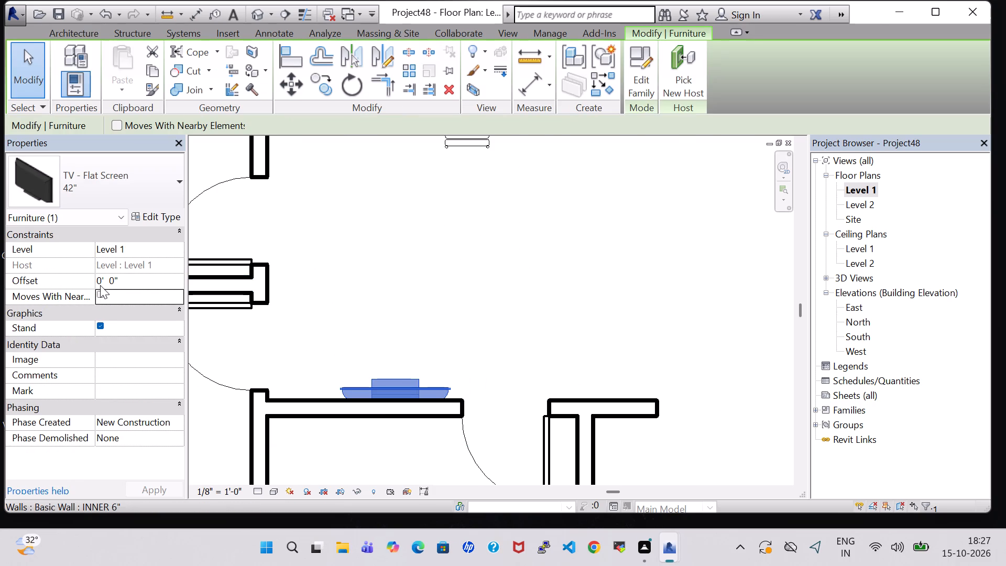
left_click(100, 285)
left_click(100, 285)
key("BackSpace")
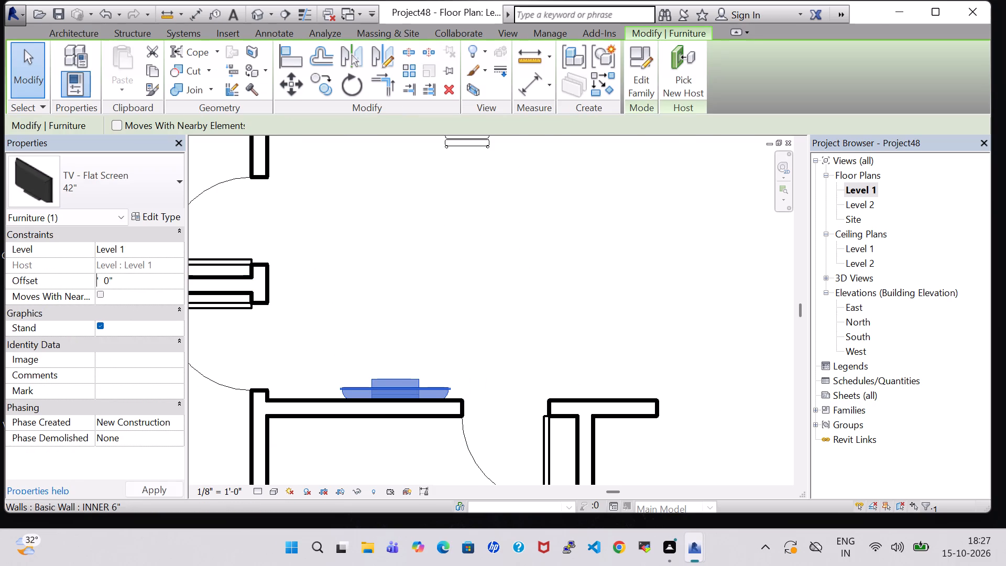
key("3")
left_click(156, 491)
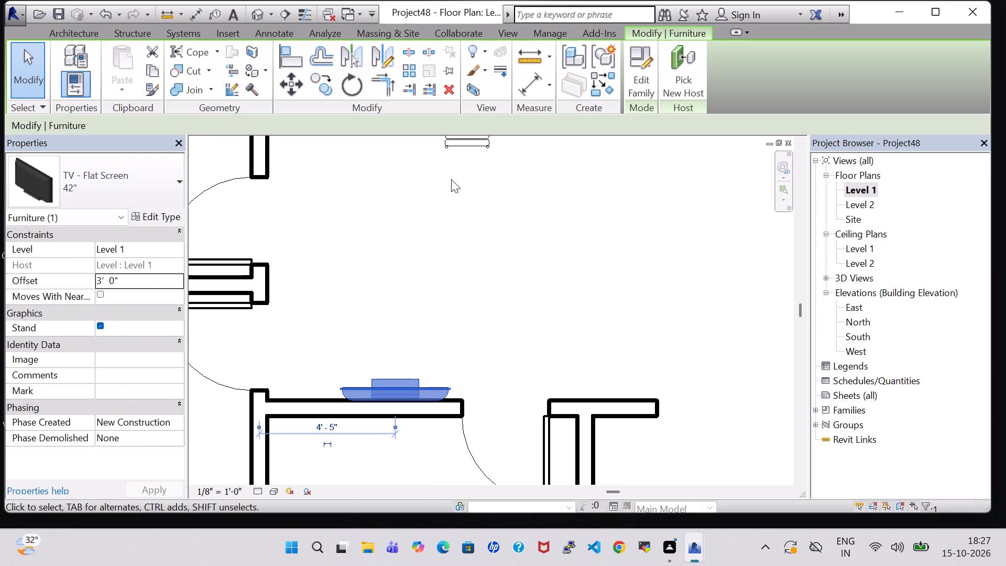
In the 3D view, nudge the wall-mounted TV slightly west along its wall, away from the adjacent door.
left_click(266, 12)
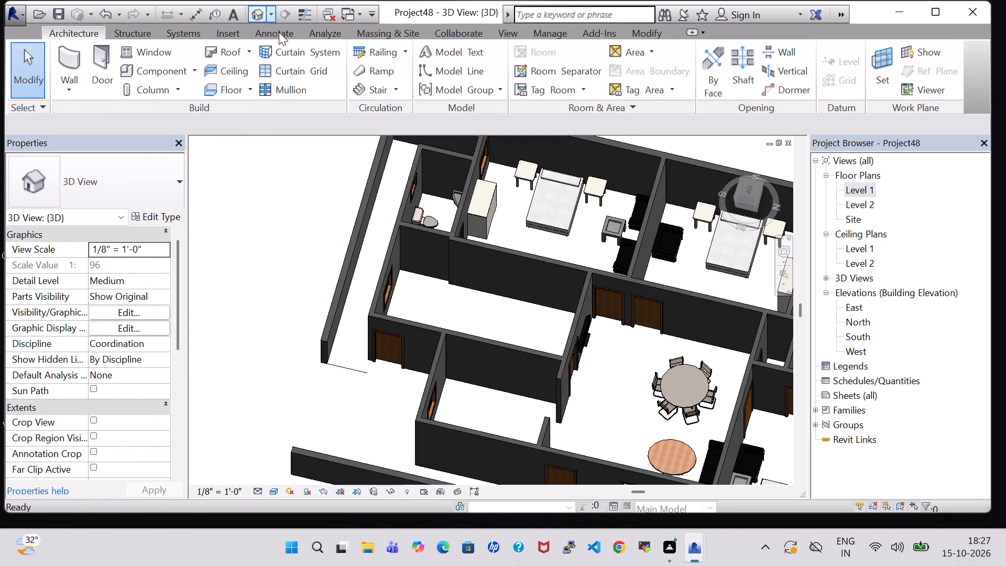
middle_click_drag(576, 371, 468, 261, "shift")
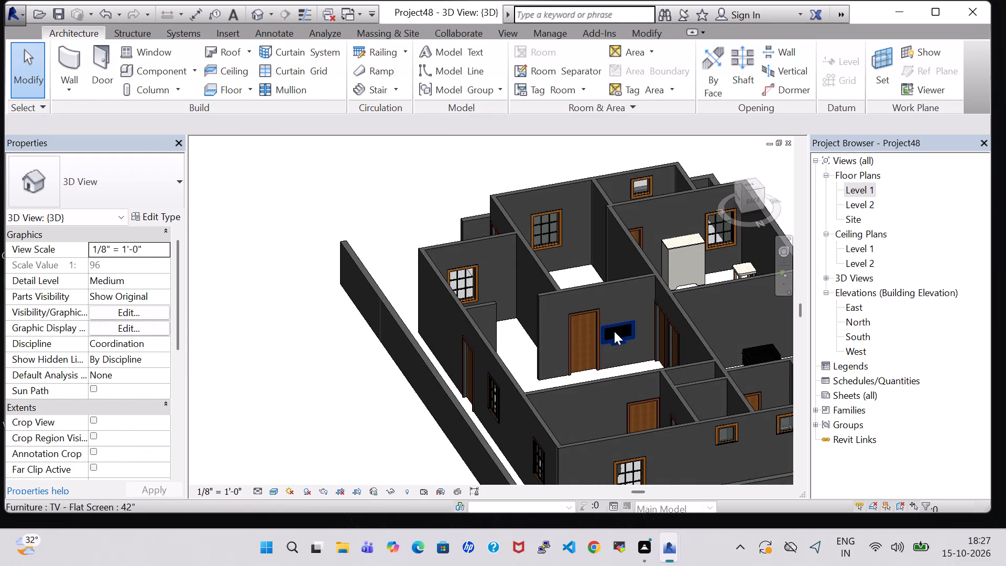
left_click(614, 331)
key("Right")
key("Right")
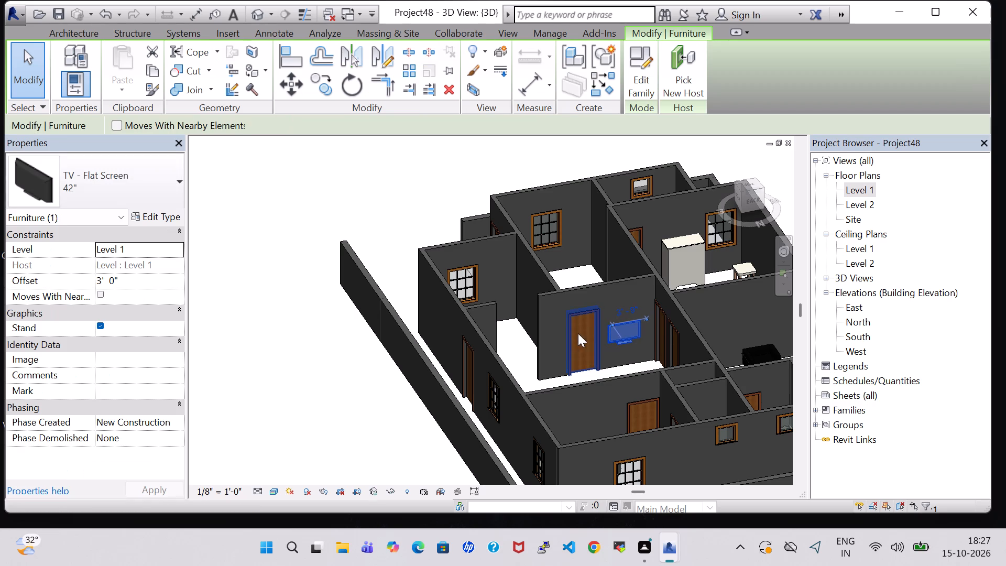
left_click(523, 343)
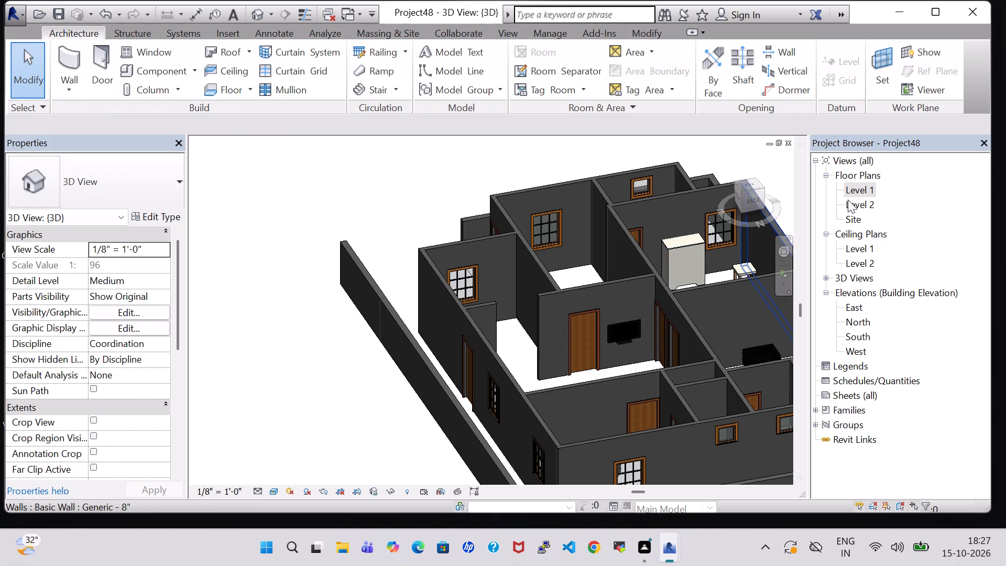
On the Level 1 plan, place a Sofa-Corbu on the west wall of the room south of the TV, about 2'-7" from its north wall.
double_click(854, 187)
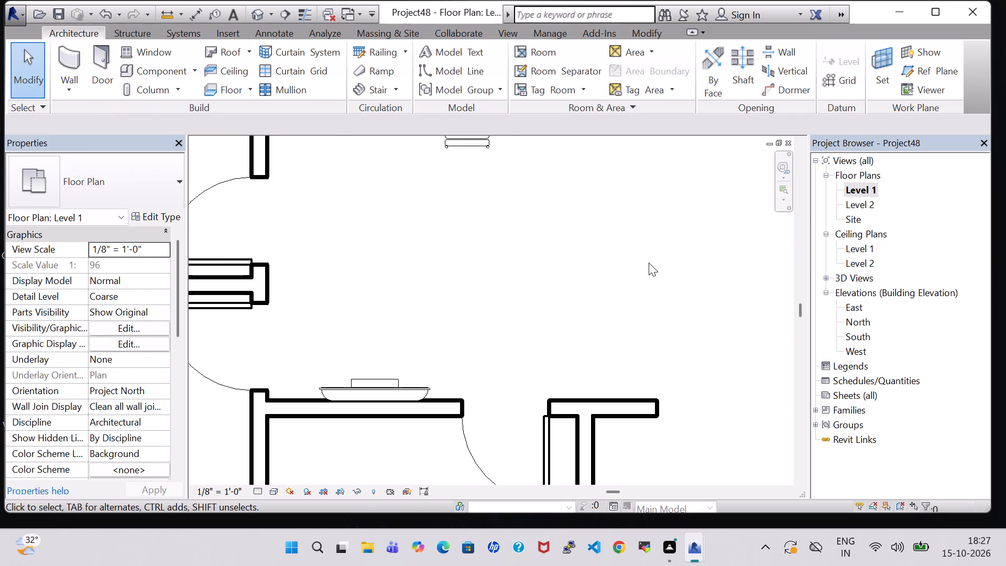
scroll(649, 263, "down", 5)
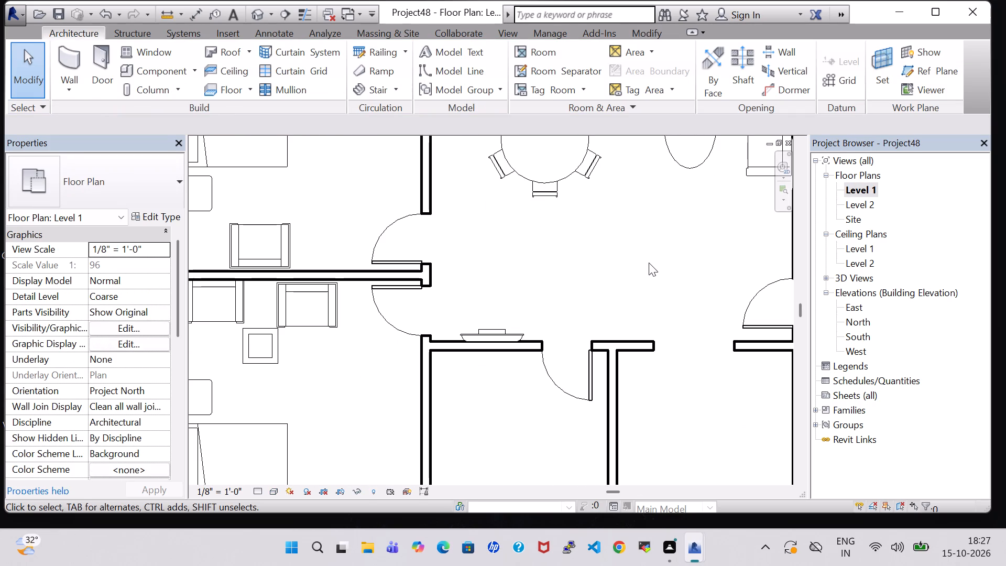
scroll(649, 263, "down", 4)
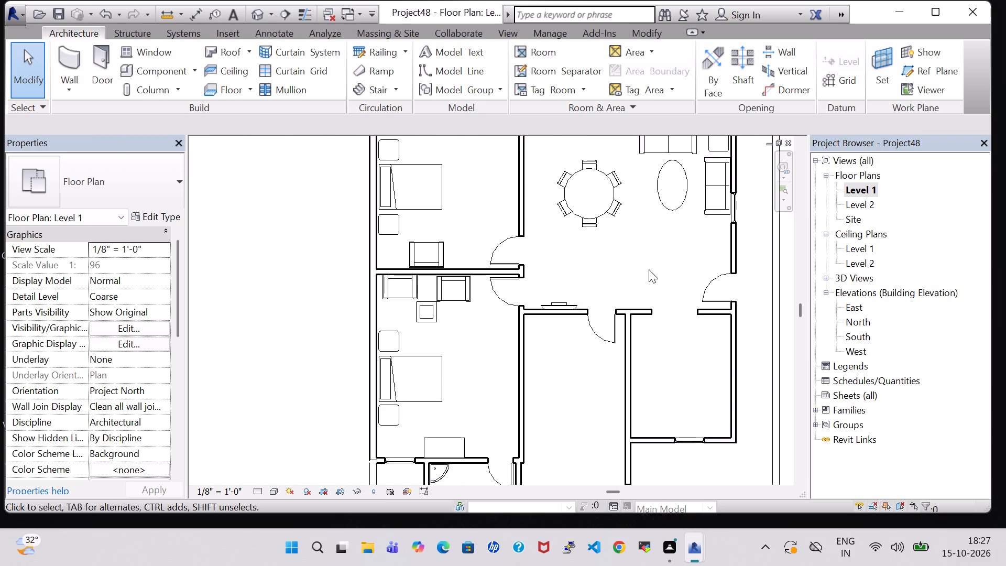
middle_click_drag(677, 345, 652, 276)
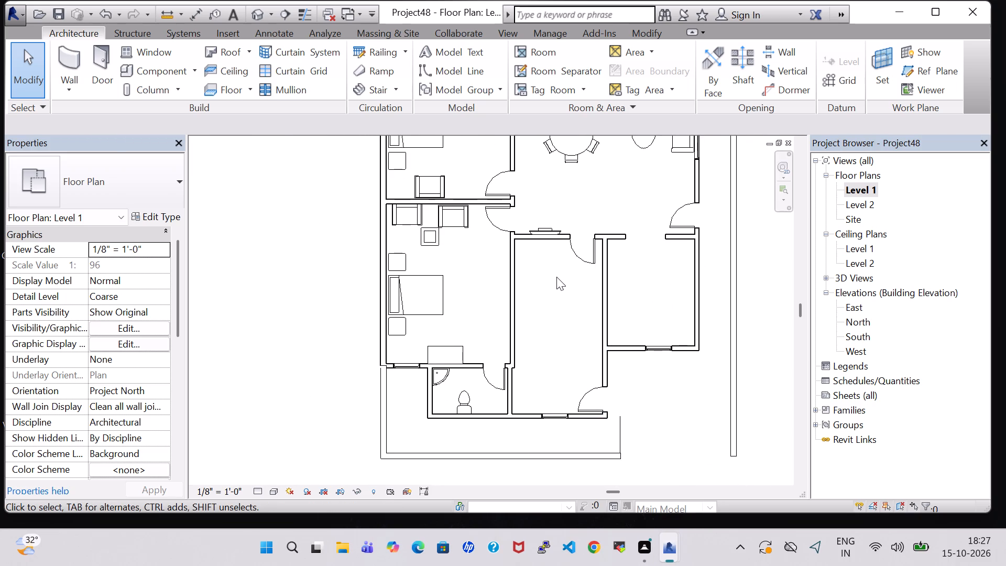
middle_click_drag(560, 311, 560, 336)
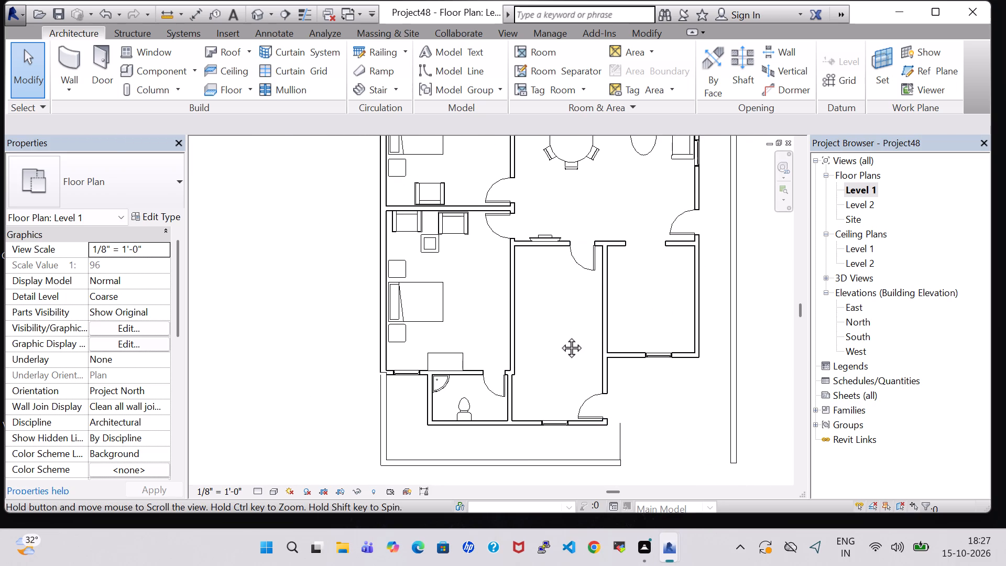
middle_click_drag(560, 336, 560, 341)
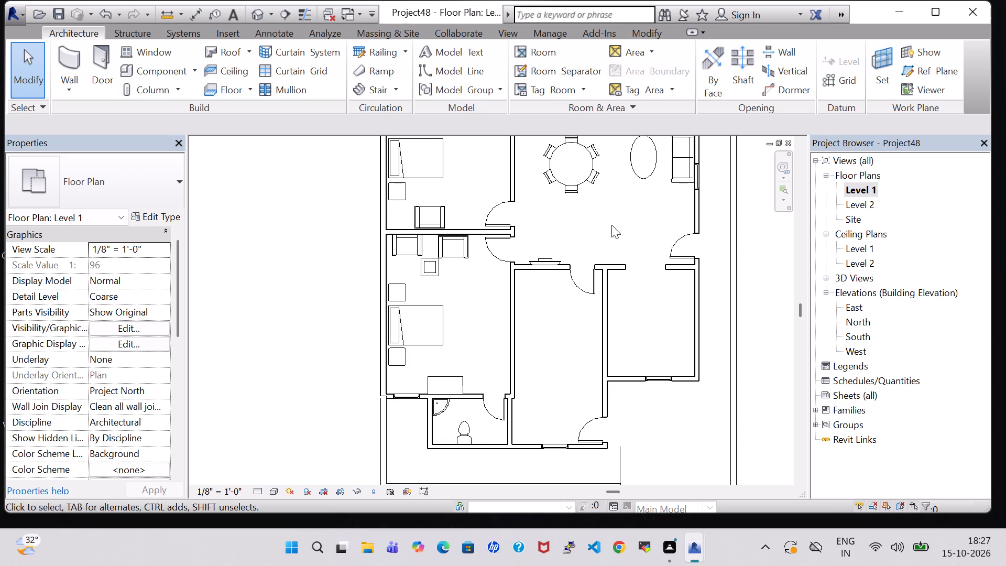
middle_click_drag(635, 200, 643, 252)
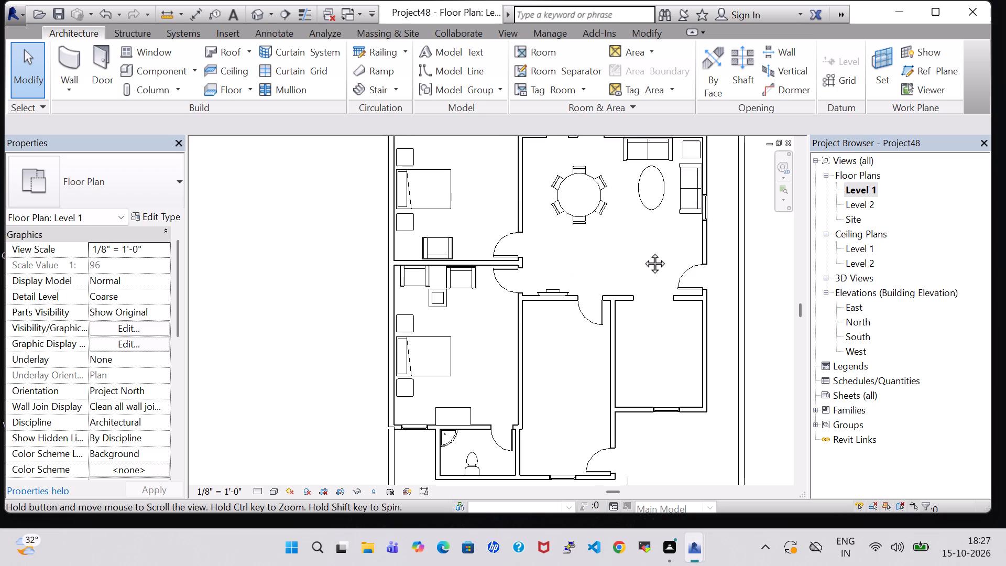
middle_click_drag(643, 252, 643, 265)
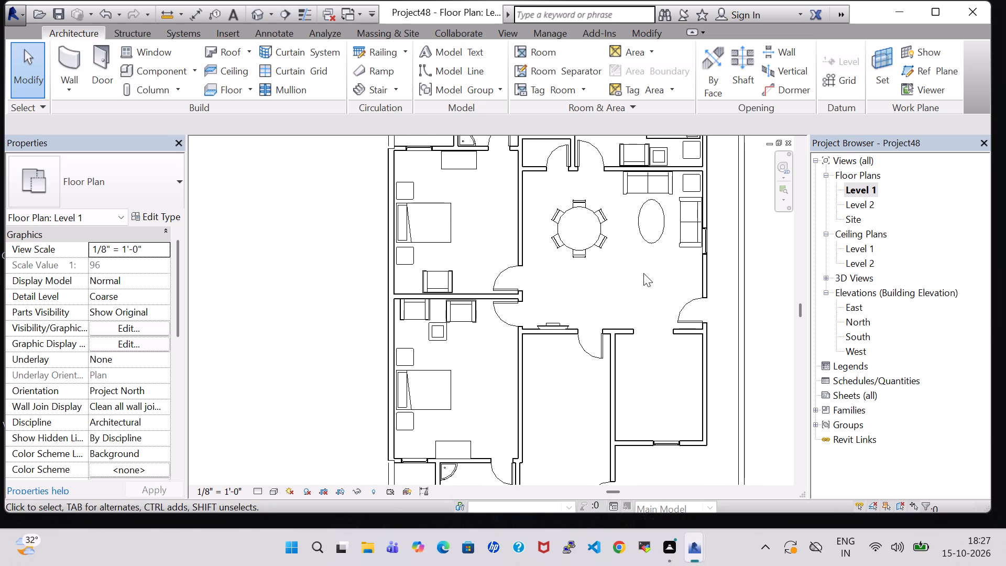
scroll(643, 271, "down", 2)
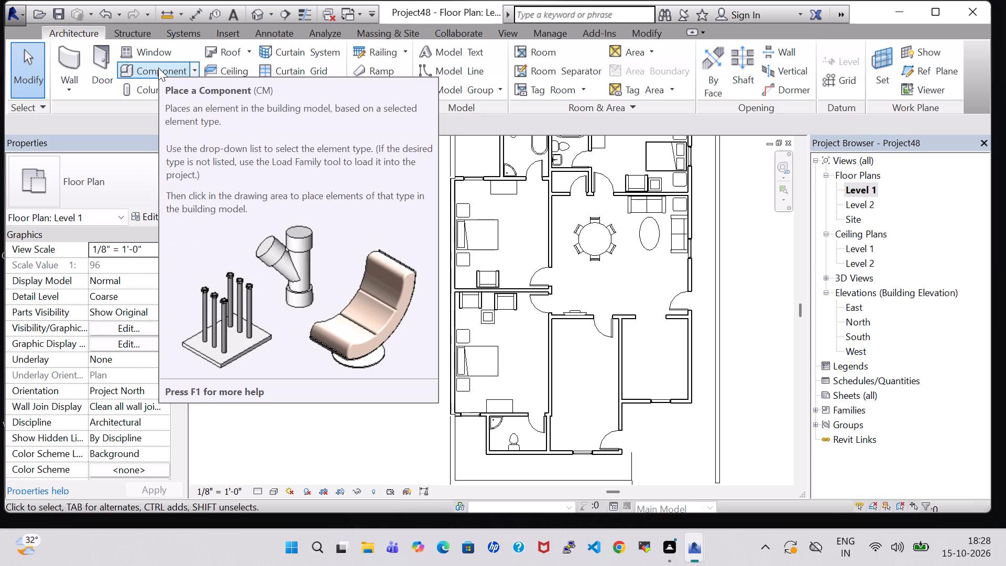
left_click(642, 210)
right_click(642, 210)
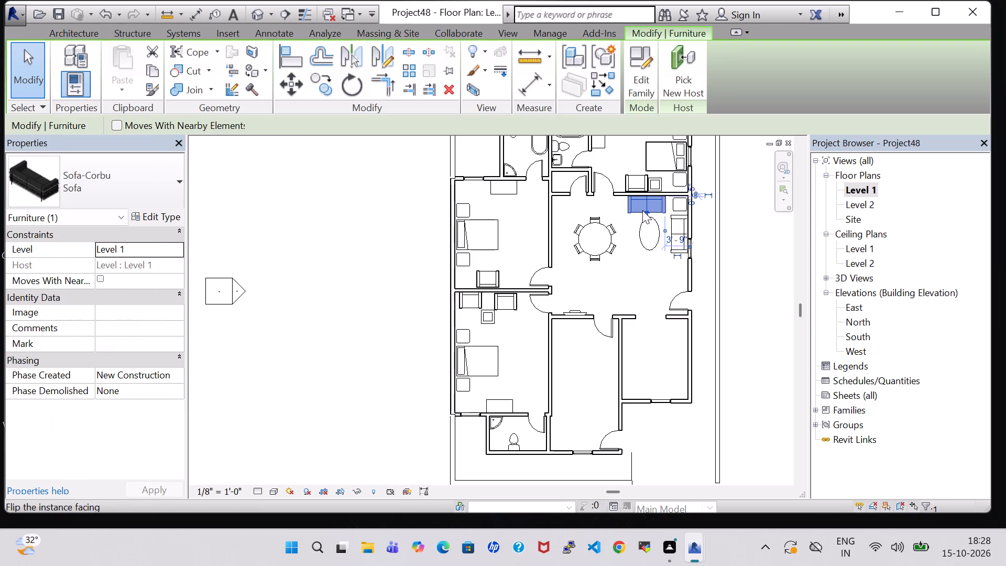
left_click(728, 277)
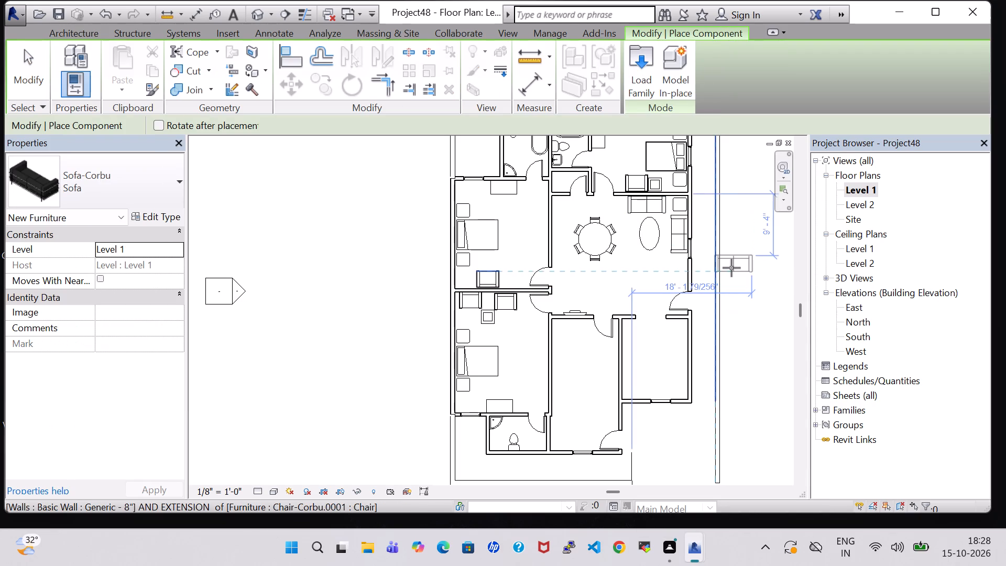
key("space")
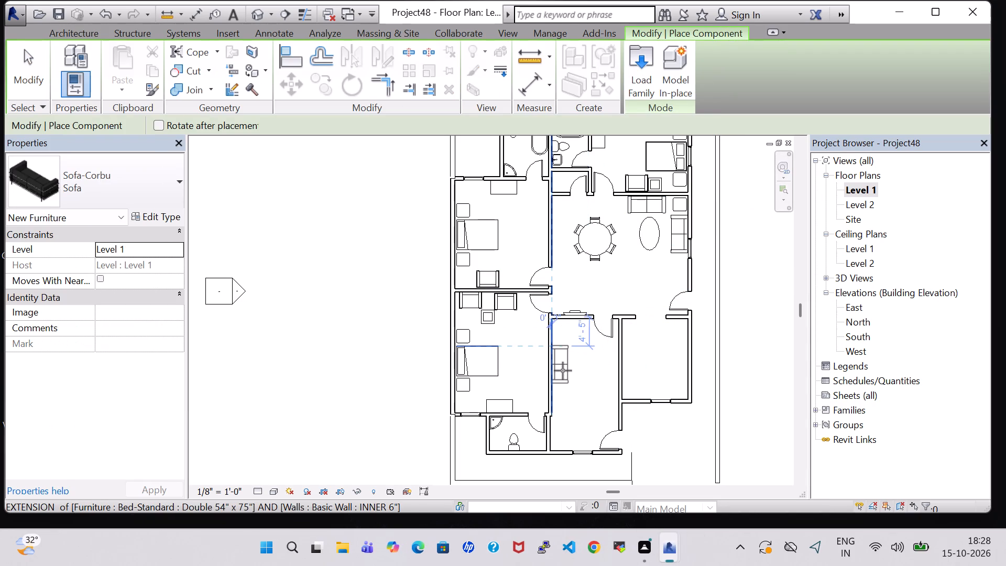
scroll(574, 359, "up", 7)
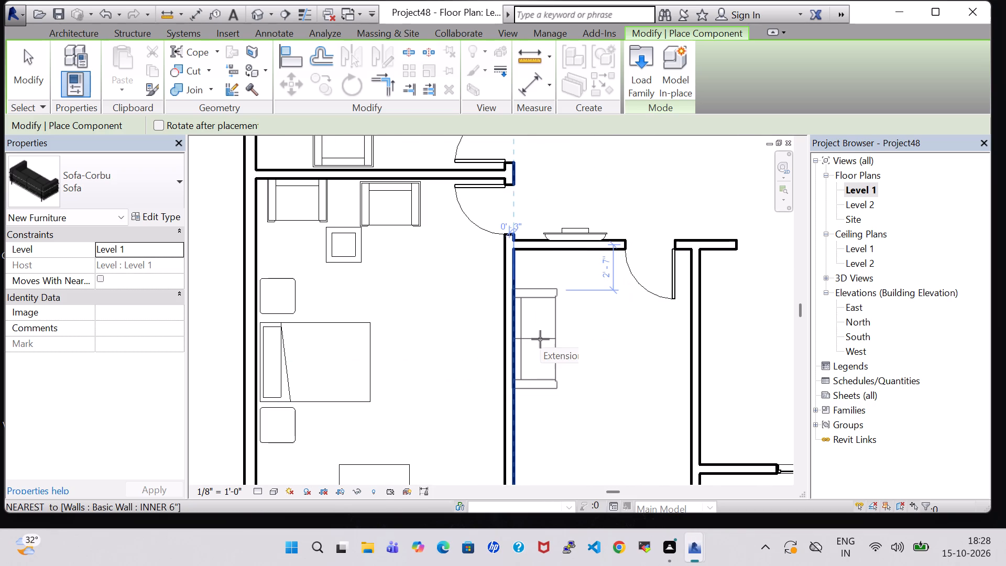
left_click(541, 339)
key("Escape")
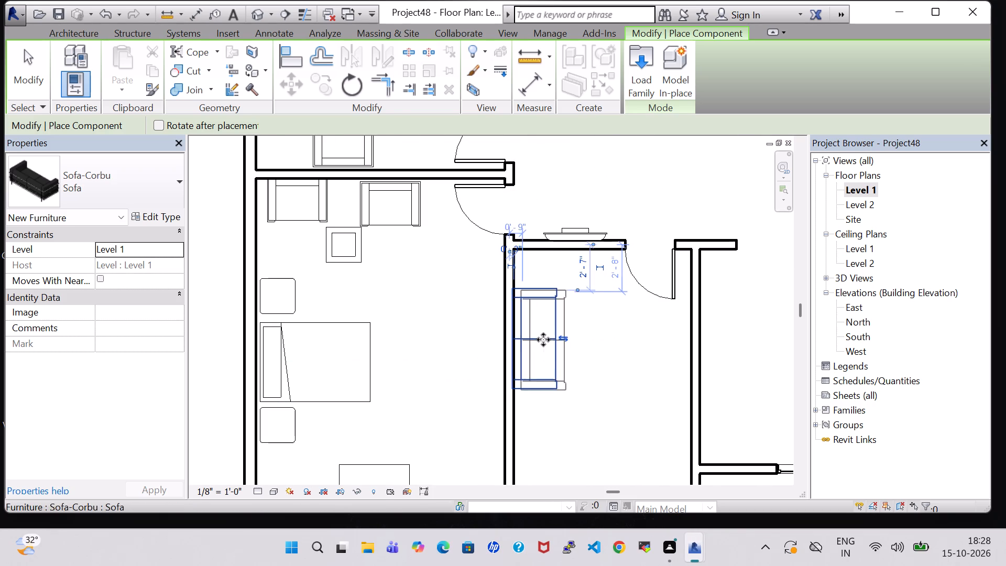
Nudge the new Sofa-Corbu north along the west wall to about 2'-3" from the room's north wall.
key("Escape")
left_click(557, 345)
key("Right")
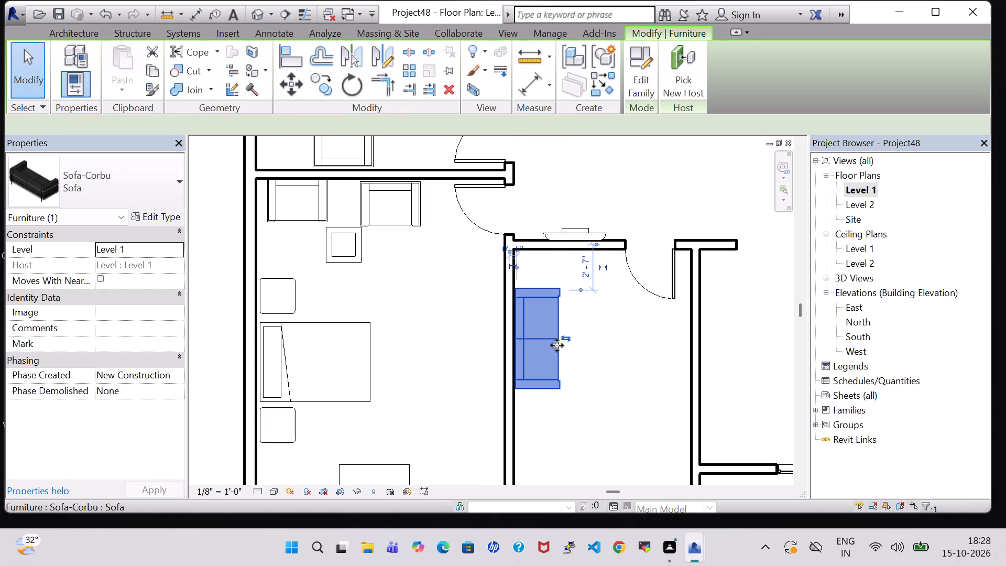
key("Right")
key("Up")
key("Up")
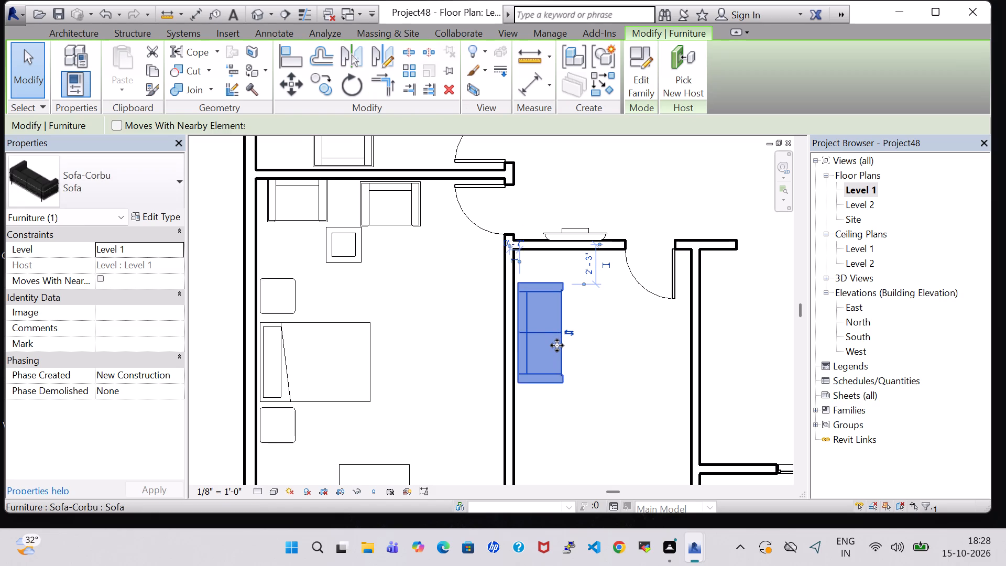
key("Left")
left_click(625, 372)
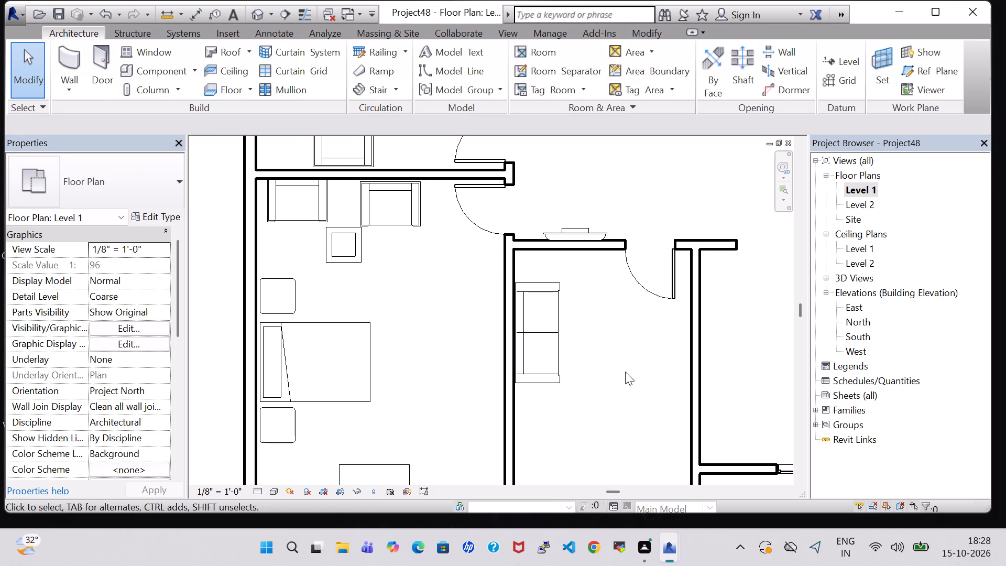
Place a matching Chair-Corbu.0001 south of the Sofa-Corbu, backed against the west wall, about 9'-3" from the room's north wall.
scroll(625, 371, "down", 3)
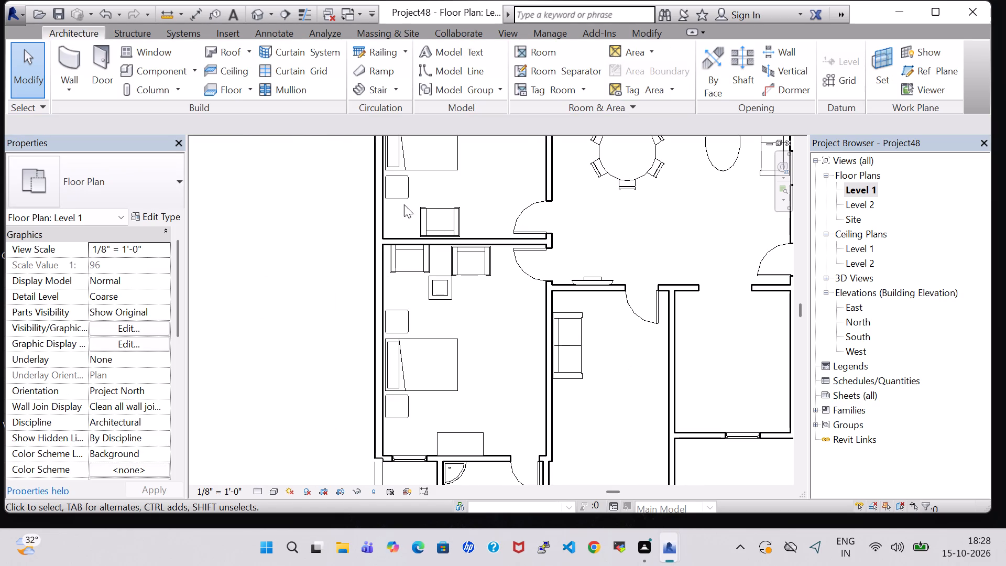
scroll(409, 204, "down", 2)
left_click(464, 249)
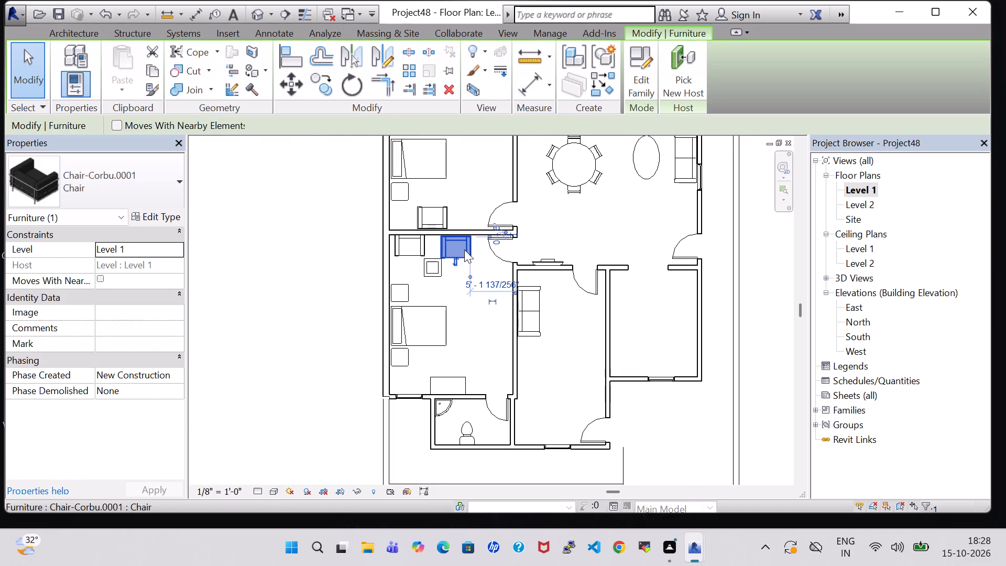
right_click(455, 252)
left_click(511, 275)
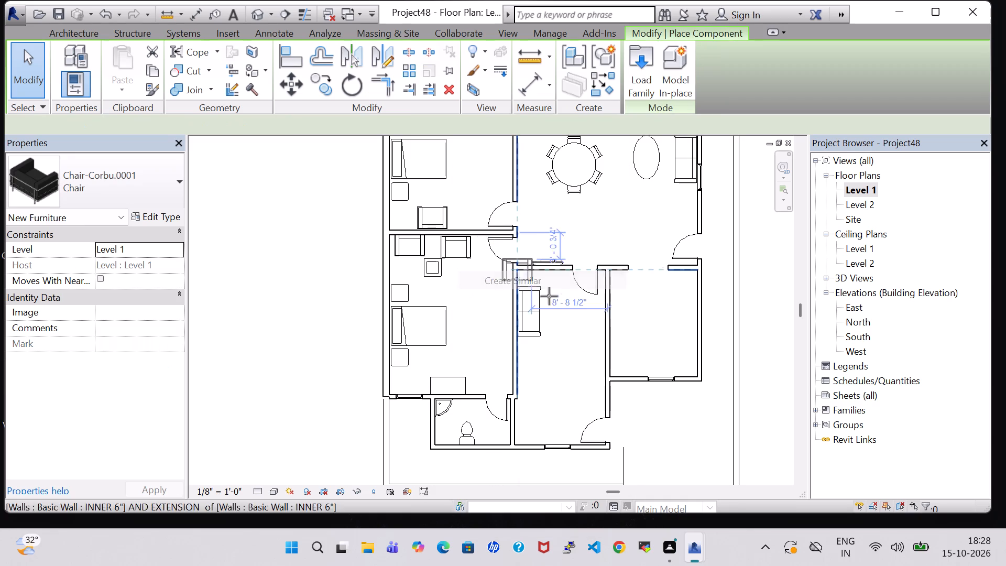
key("space")
key("space")
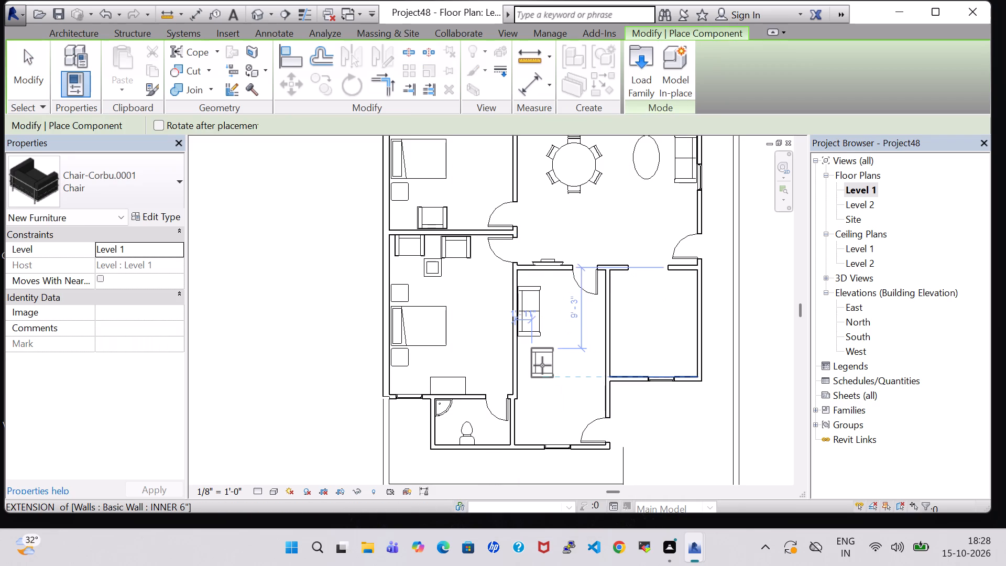
scroll(540, 365, "up", 3)
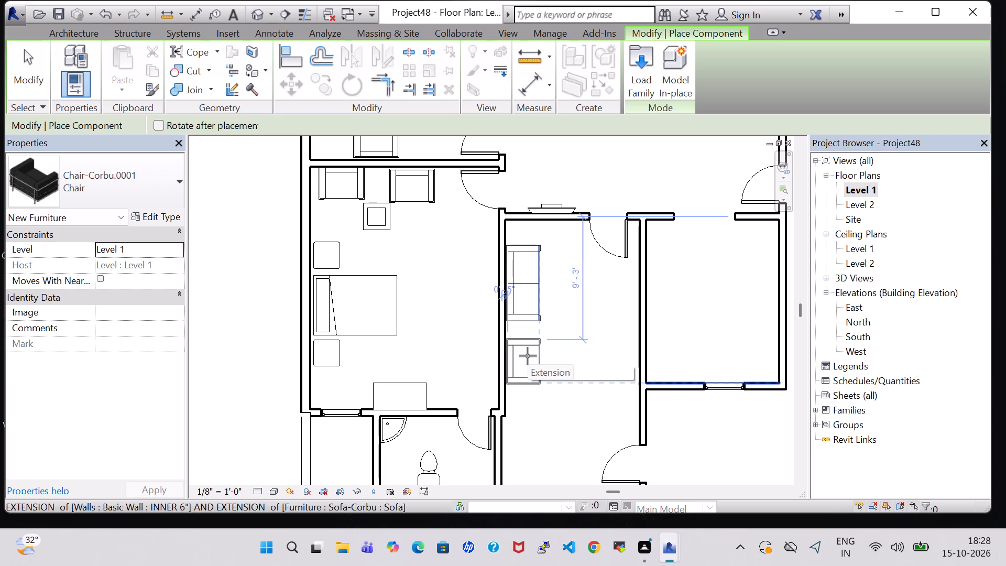
left_click(528, 356)
key("Escape")
key("Escape")
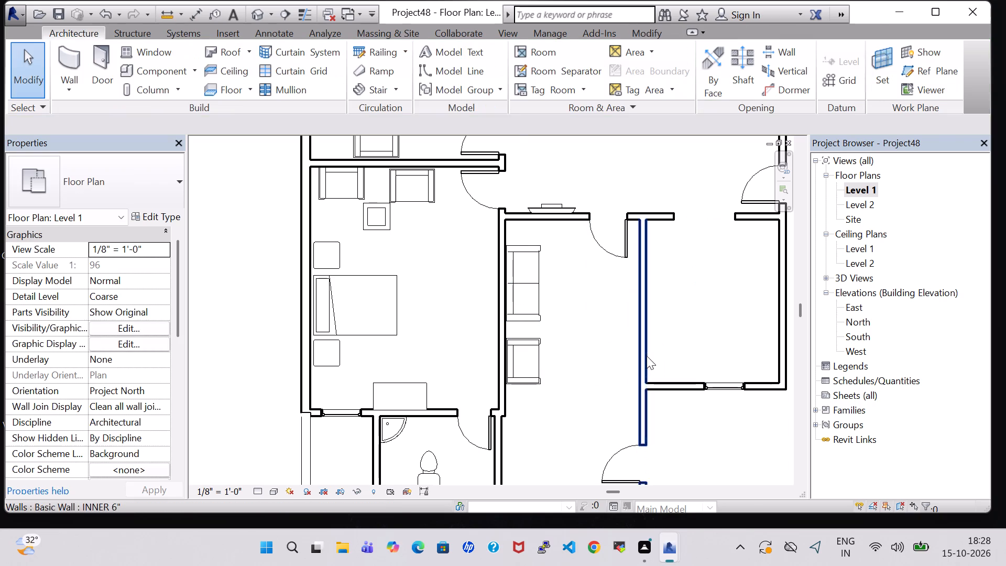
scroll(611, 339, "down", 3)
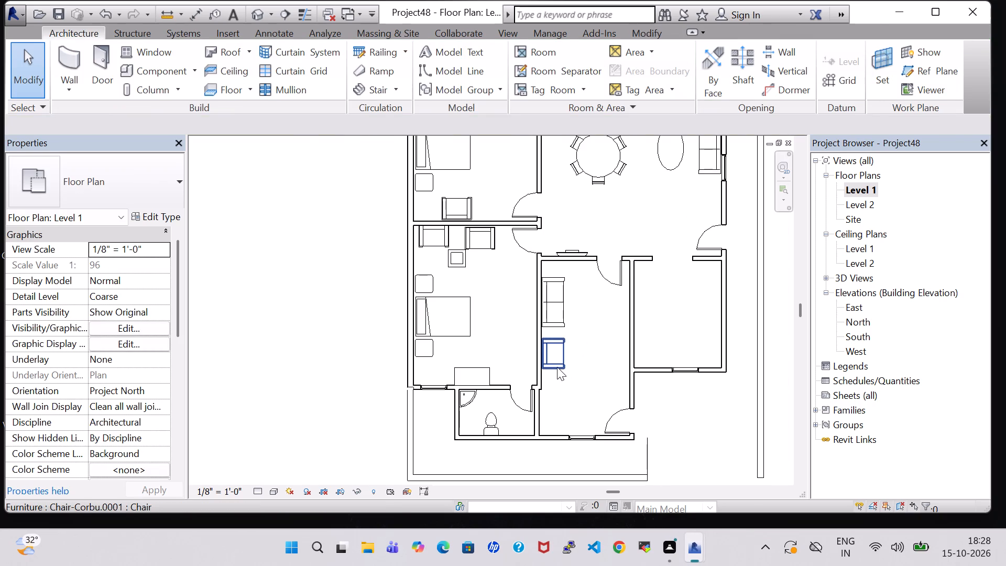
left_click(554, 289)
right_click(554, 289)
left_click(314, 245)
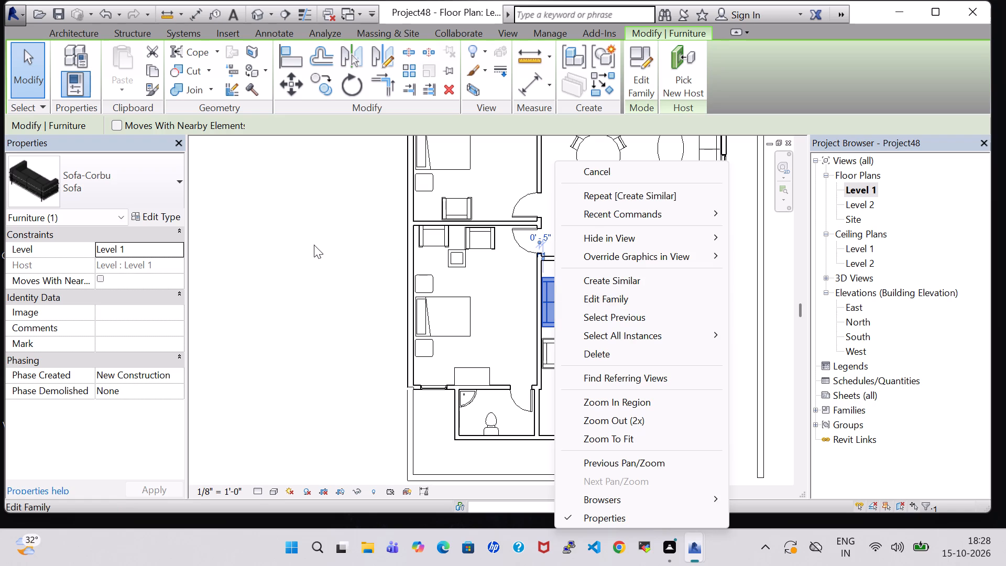
Load the Sofa family from the library's Furniture Seating folder as a component.
left_click(85, 28)
left_click(121, 72)
double_click(643, 62)
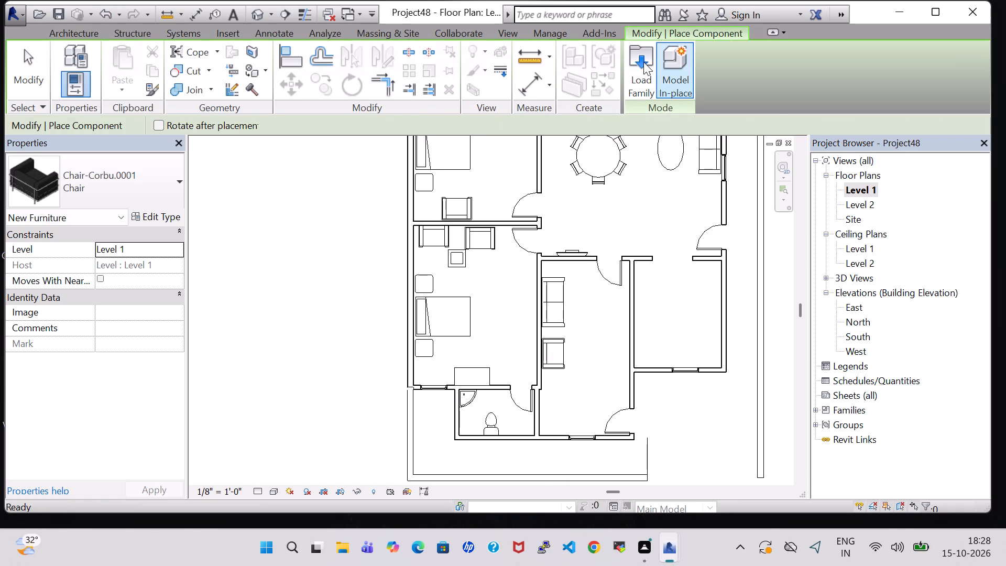
double_click(583, 342)
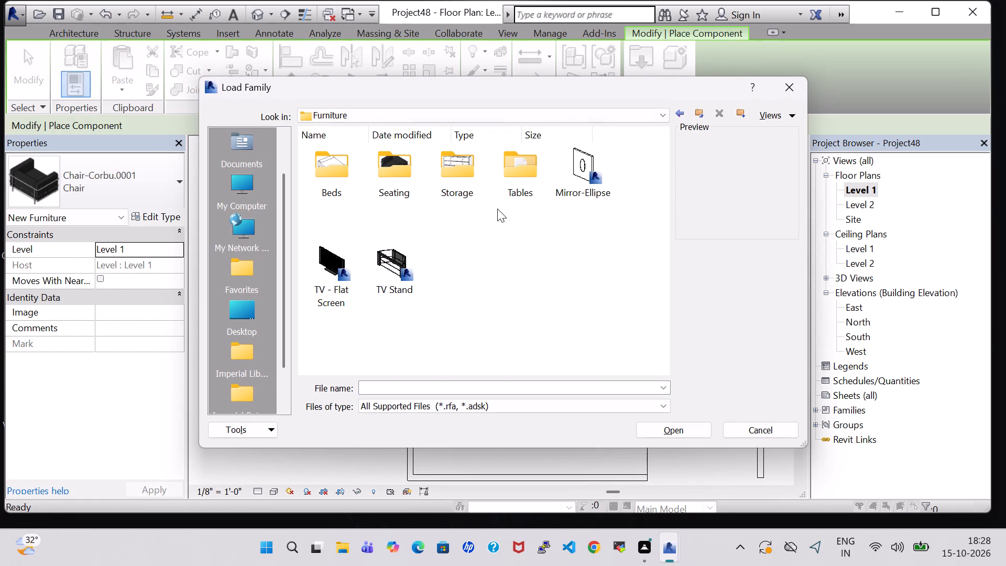
double_click(411, 181)
scroll(475, 258, "down", 1)
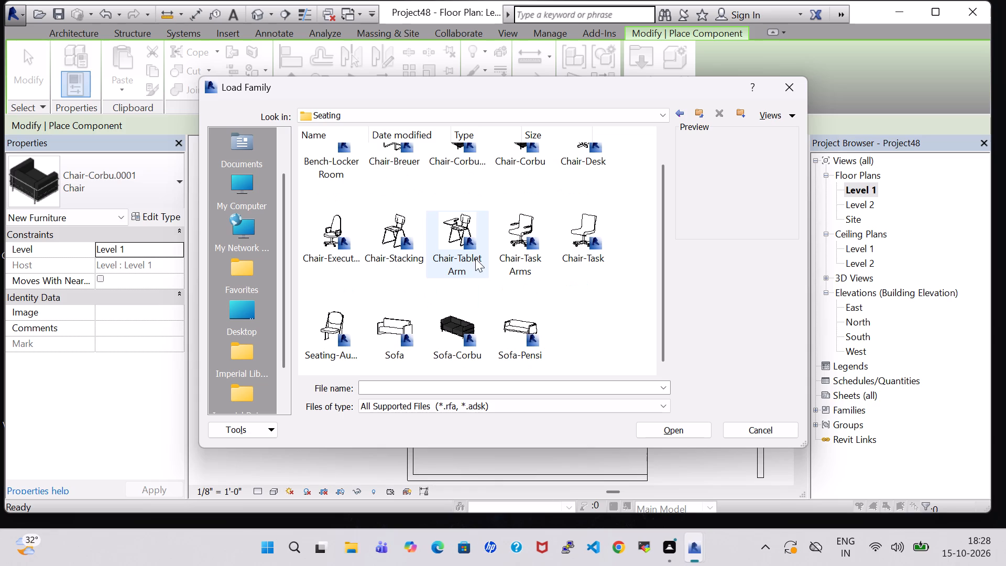
left_click(388, 322)
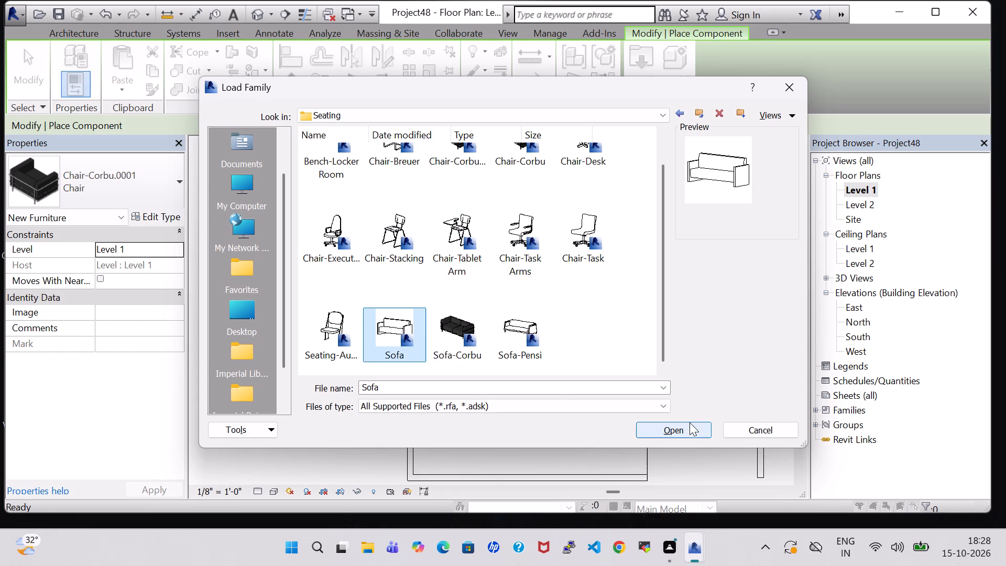
left_click(690, 422)
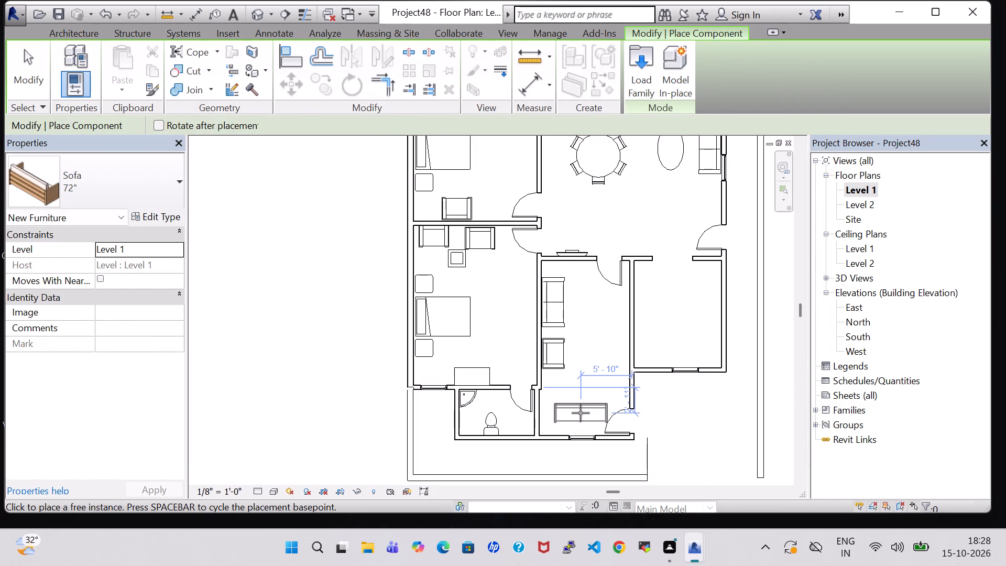
Place a 54" Sofa, rotated 180° with its back to the same room's south wall, its centre about 1'-5" from that wall.
key("space")
key("space")
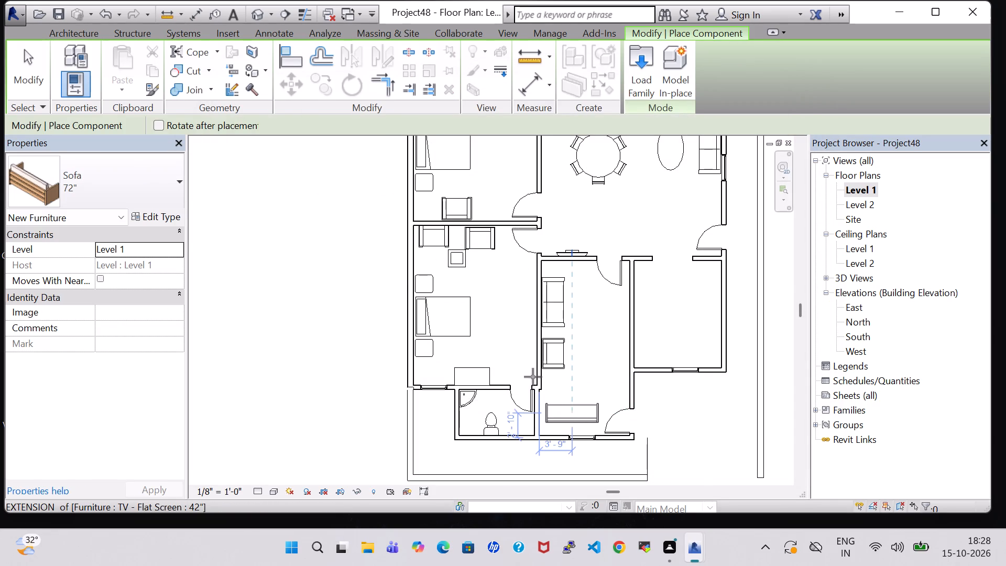
left_click(173, 215)
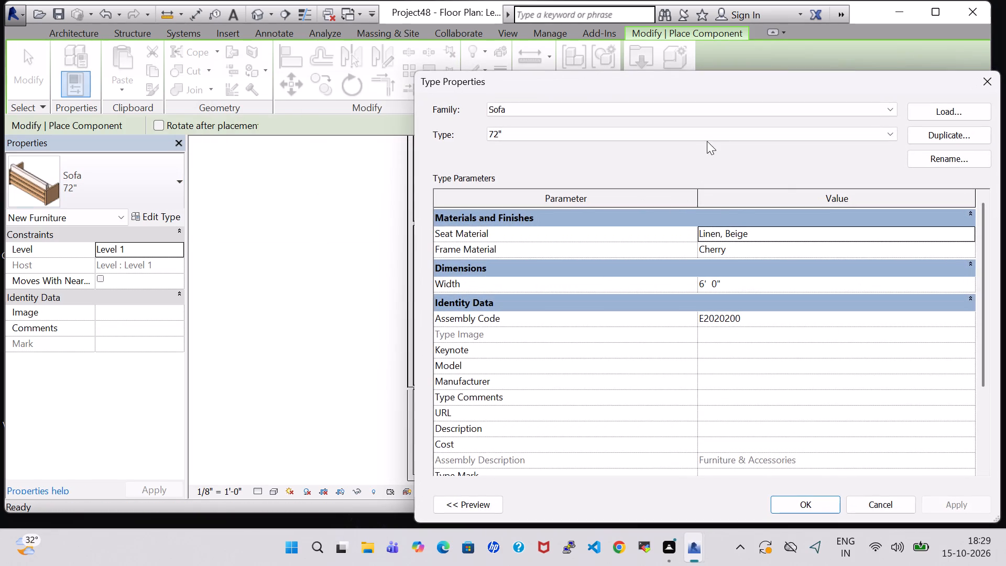
left_click(703, 133)
left_click(702, 147)
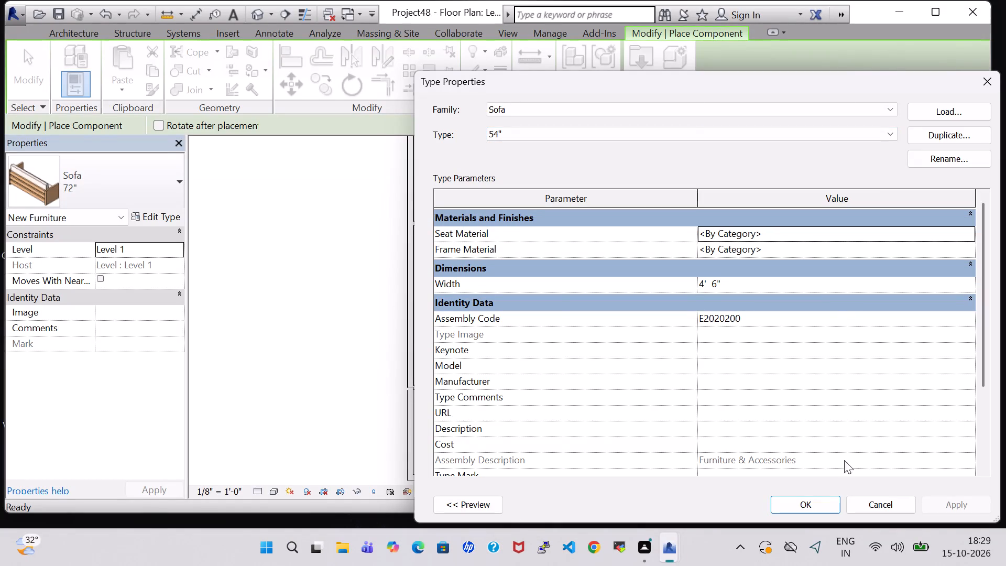
left_click(823, 499)
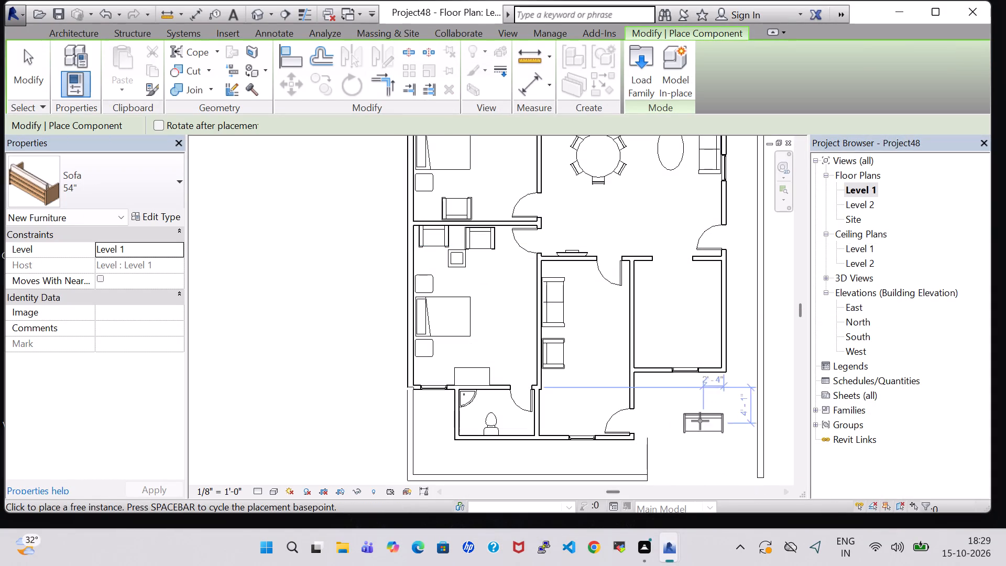
key("space")
key("space")
scroll(571, 417, "up", 3)
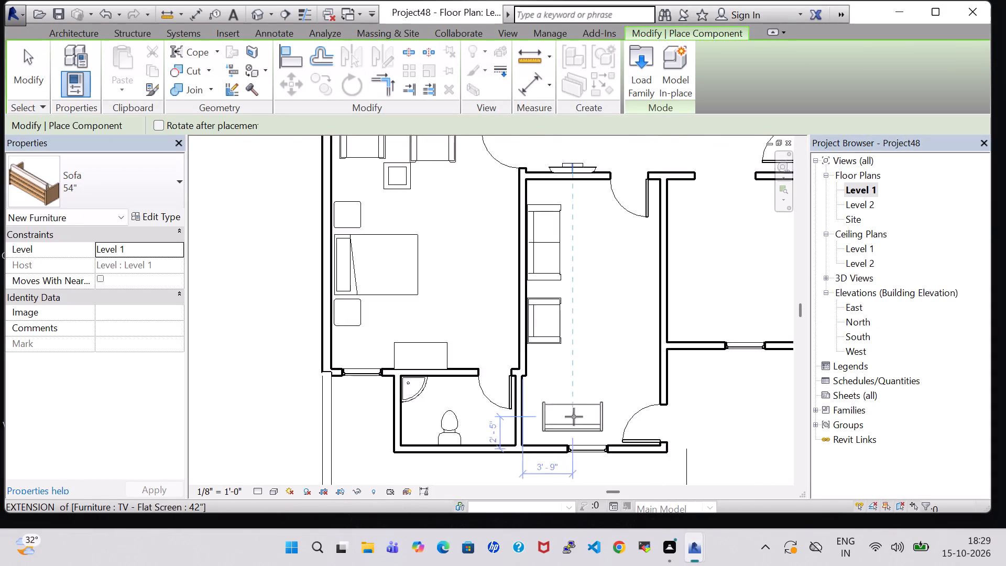
scroll(574, 417, "up", 2)
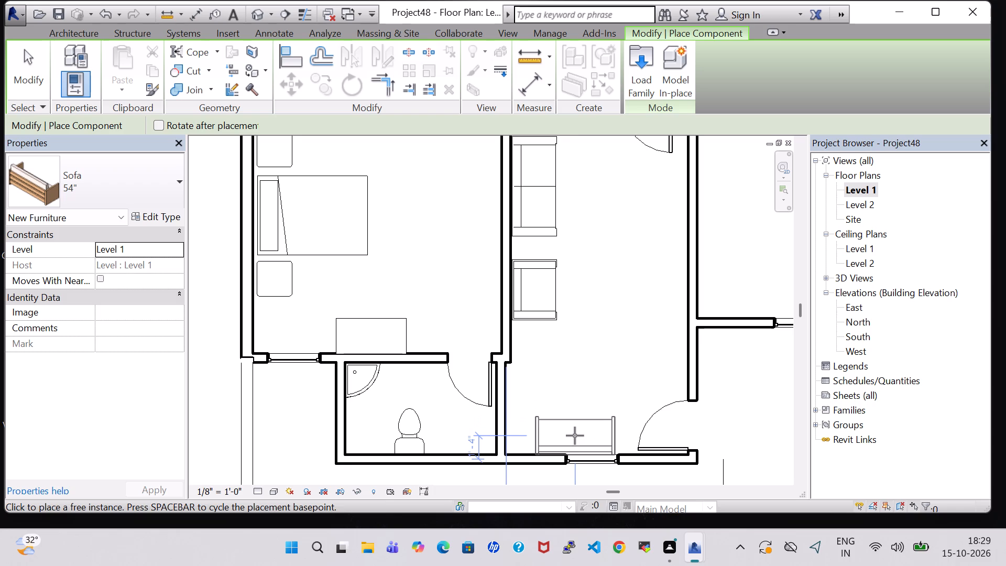
scroll(575, 436, "up", 5)
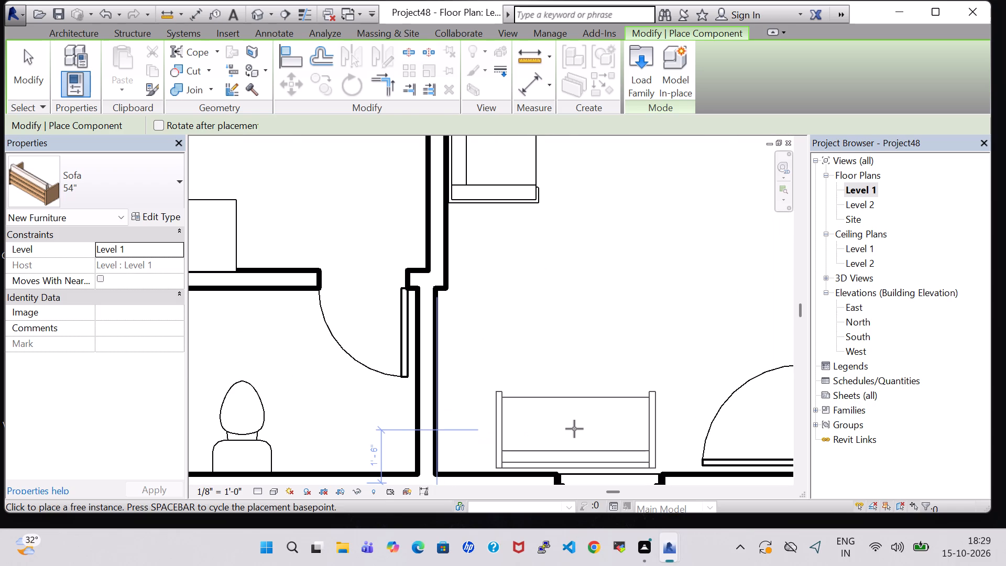
left_click(575, 432)
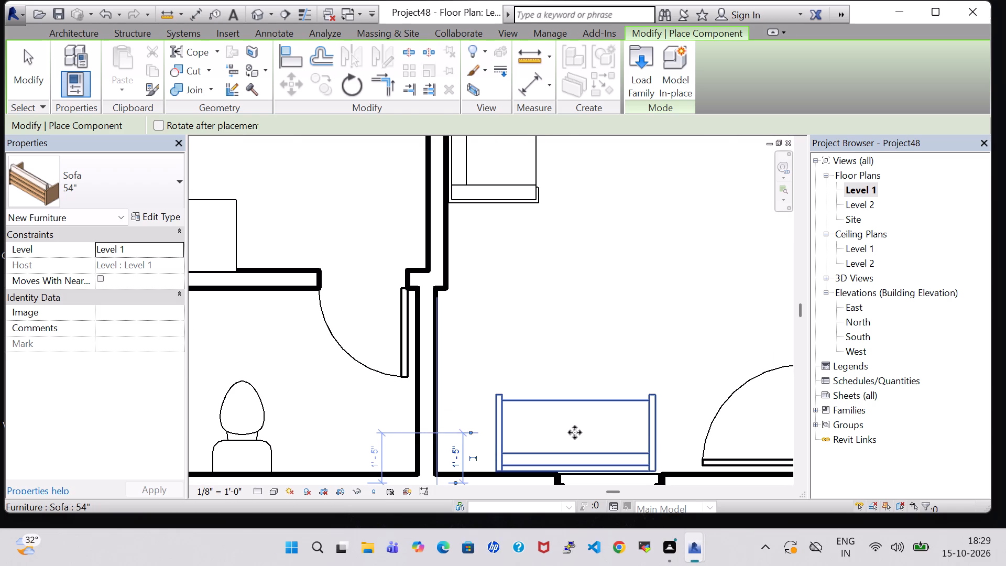
key("Escape")
key("Escape")
Place a 24" x 24" Table-End like the bedroom's in the room's southwest corner, beside the 54" sofa.
scroll(568, 321, "down", 3)
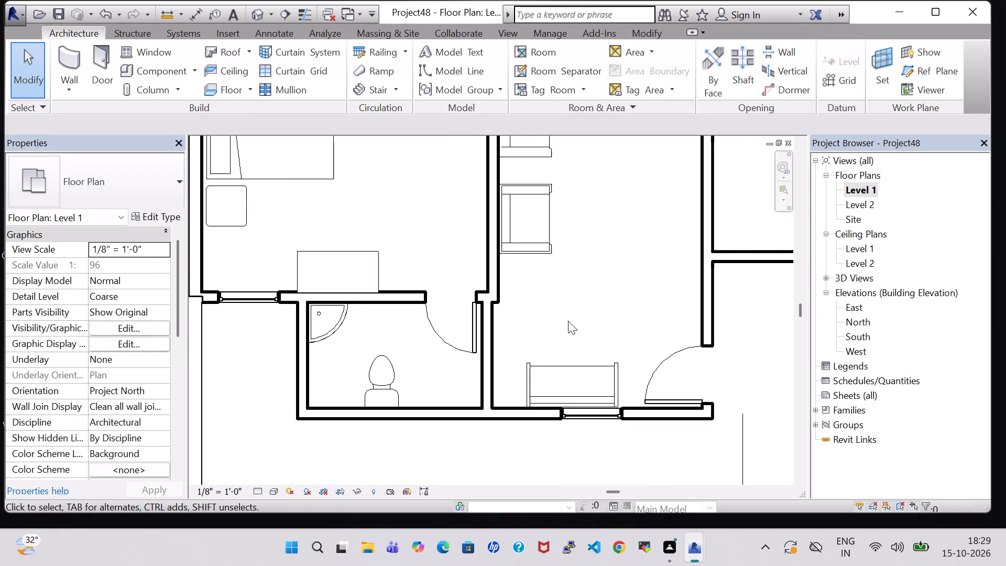
scroll(568, 321, "down", 4)
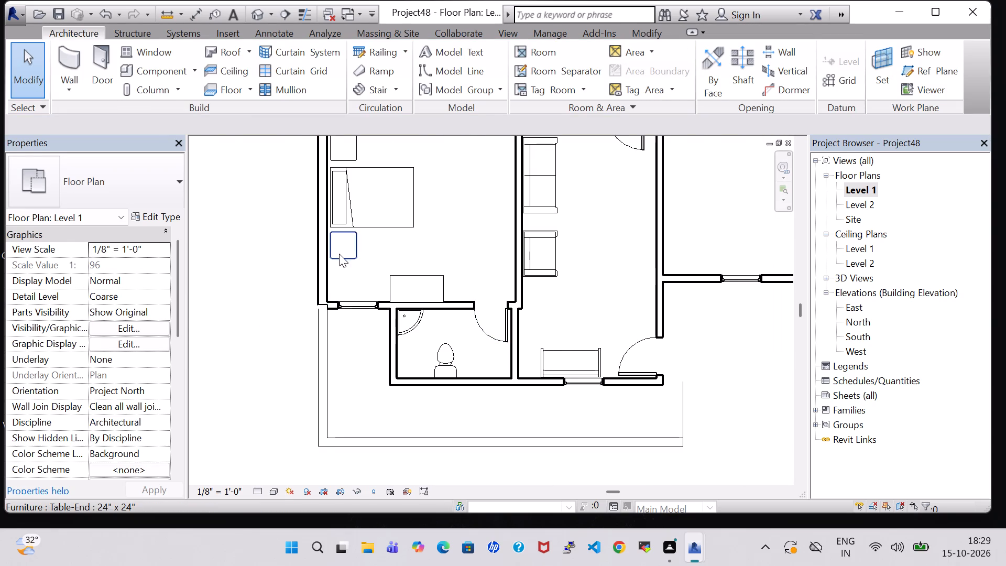
left_click(339, 254)
right_click(339, 254)
left_click(436, 280)
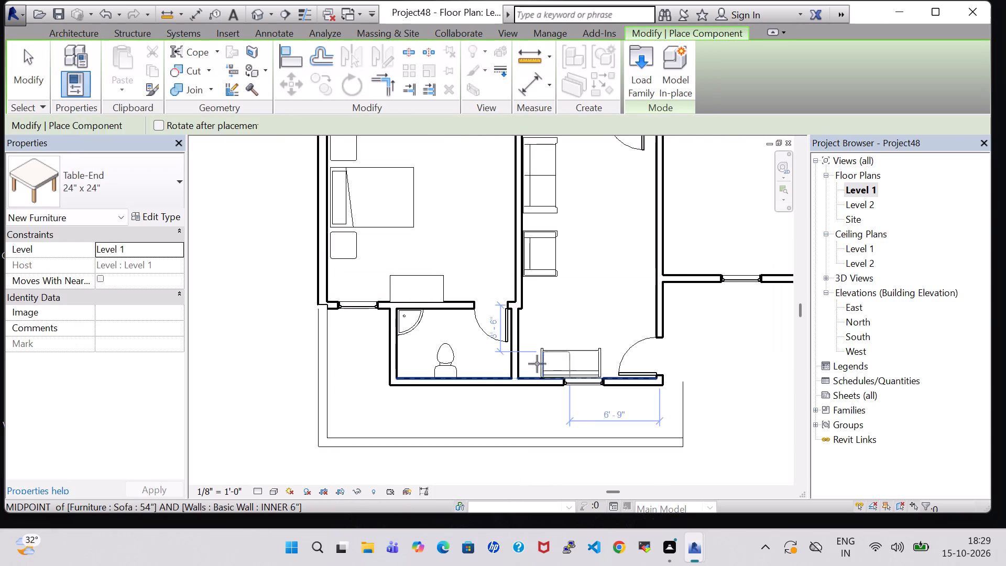
scroll(530, 364, "up", 6)
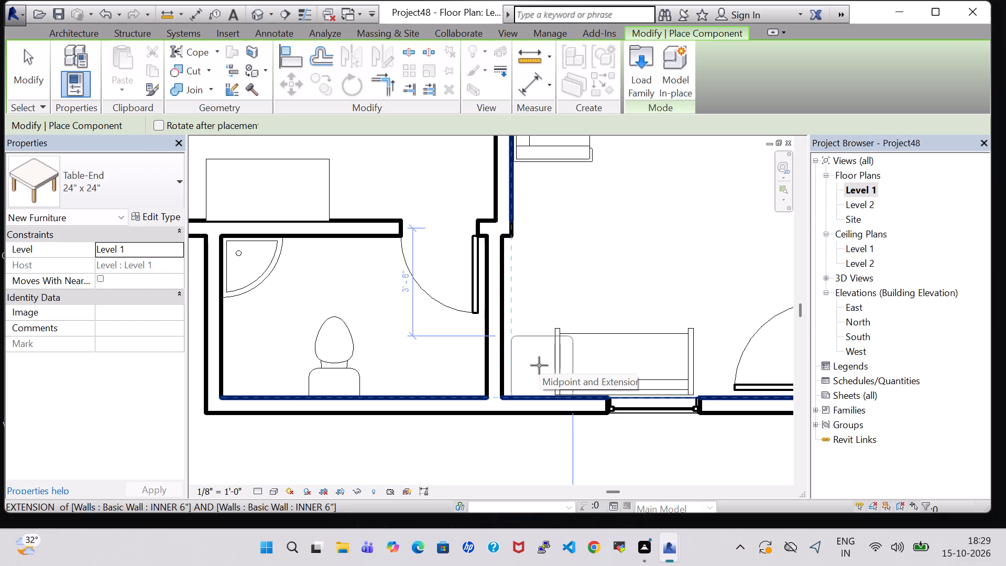
scroll(534, 365, "up", 8)
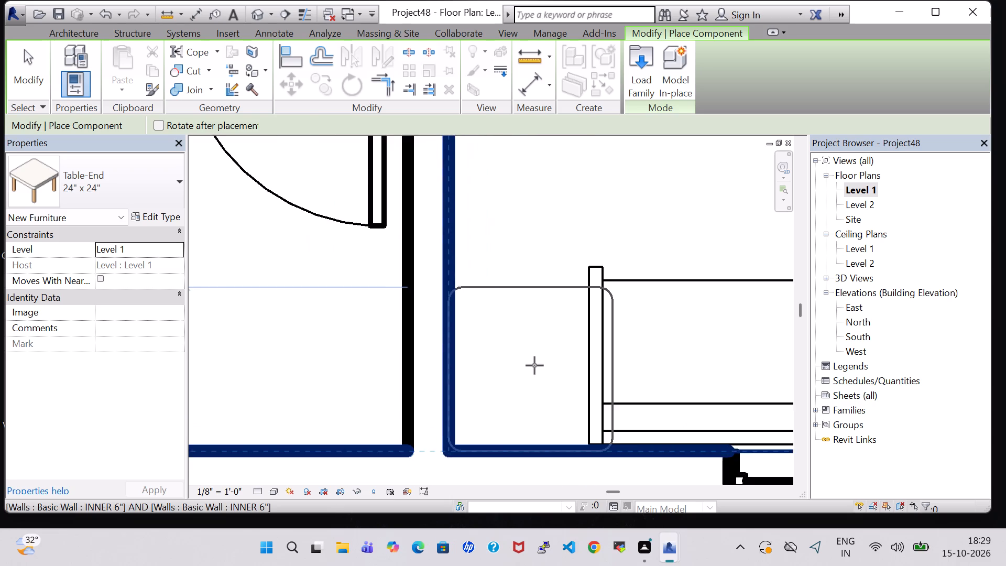
left_click(544, 368)
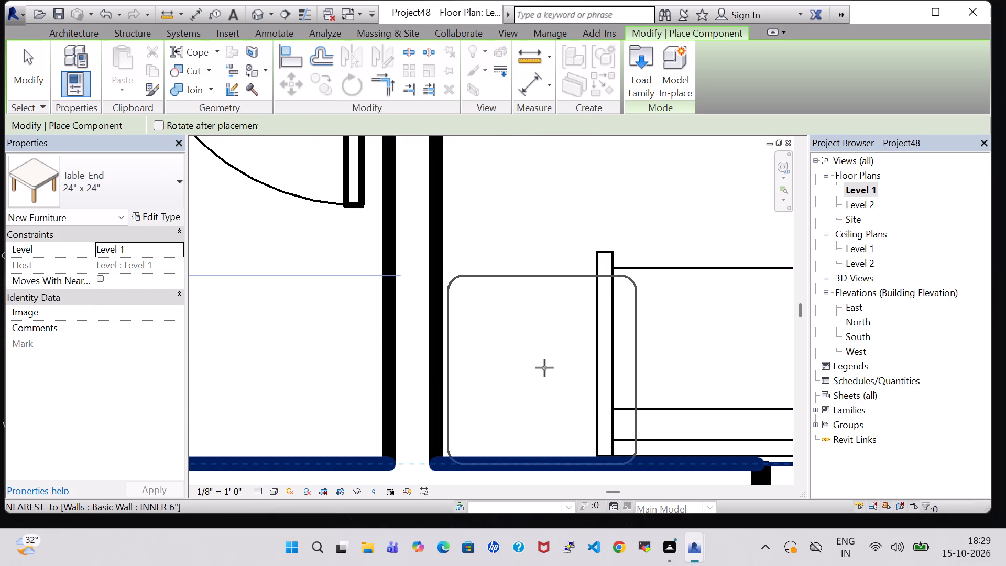
key("Escape")
key("Escape")
key("Escape")
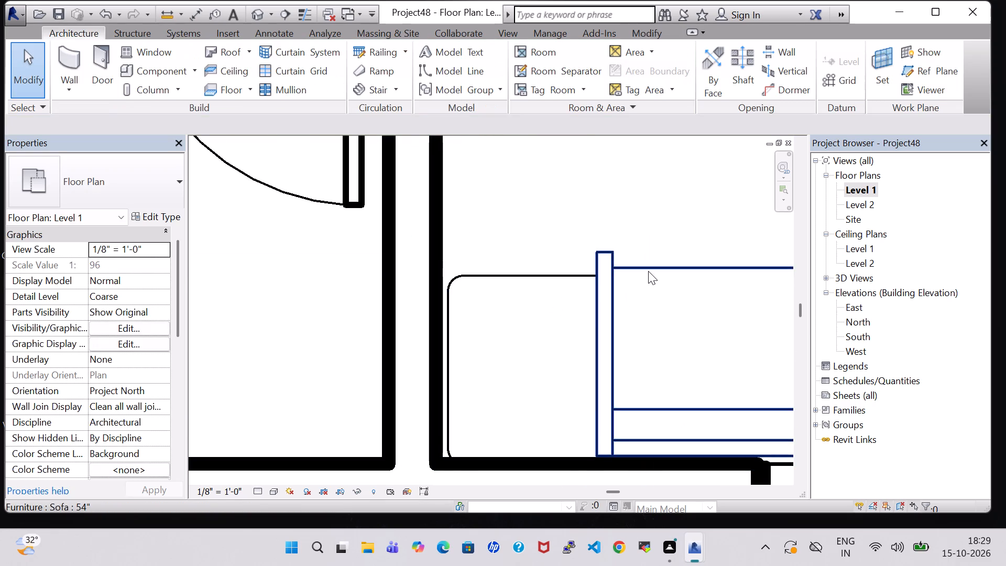
Nudge the 54" sofa east along the south wall until it clears the corner end table.
left_click(648, 271)
key("Right")
key("Right")
key("Right")
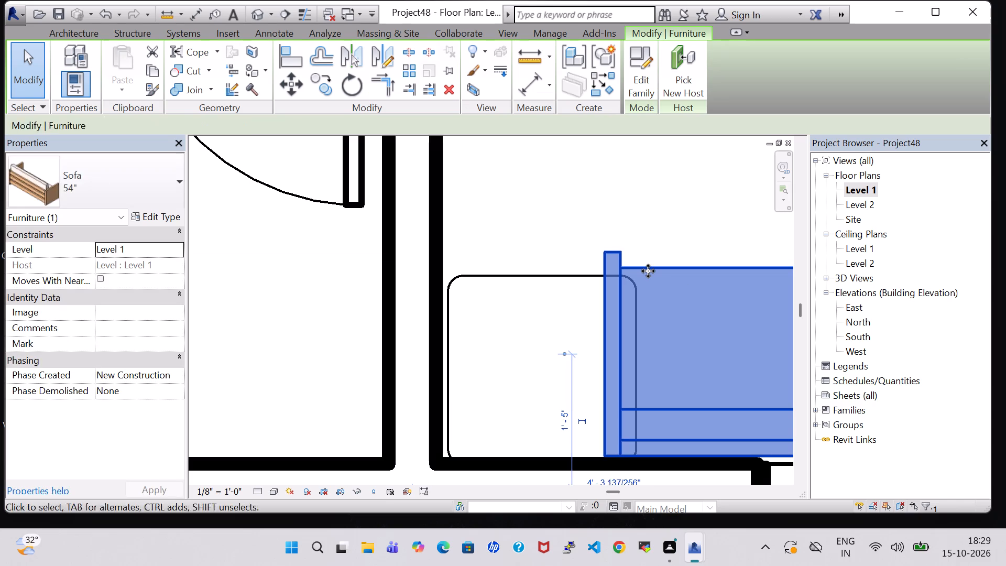
key("Right")
key("Right")
key("Right")
key("Right")
key("Right")
key("Right")
key("Right")
key("Right")
key("Right")
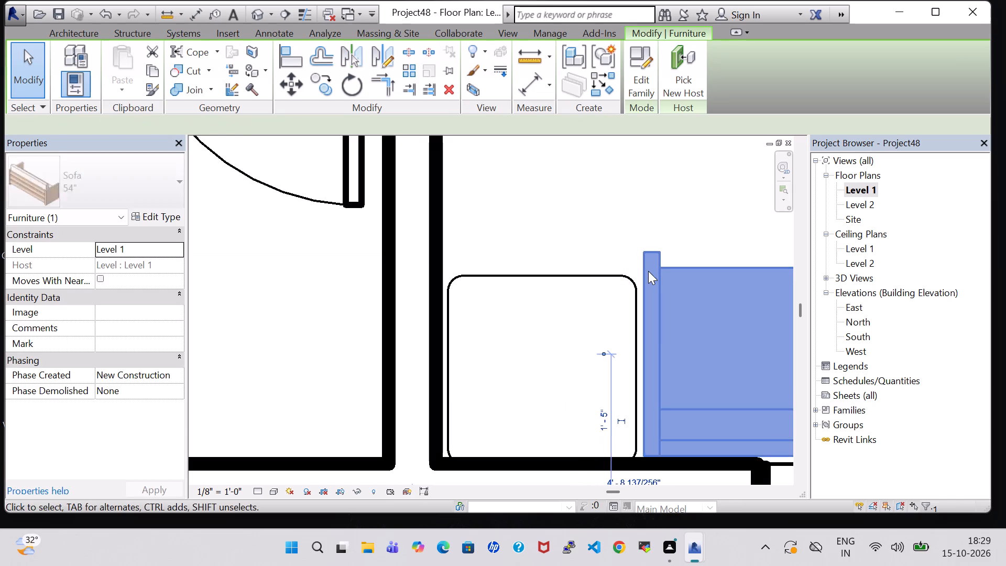
scroll(639, 227, "down", 10)
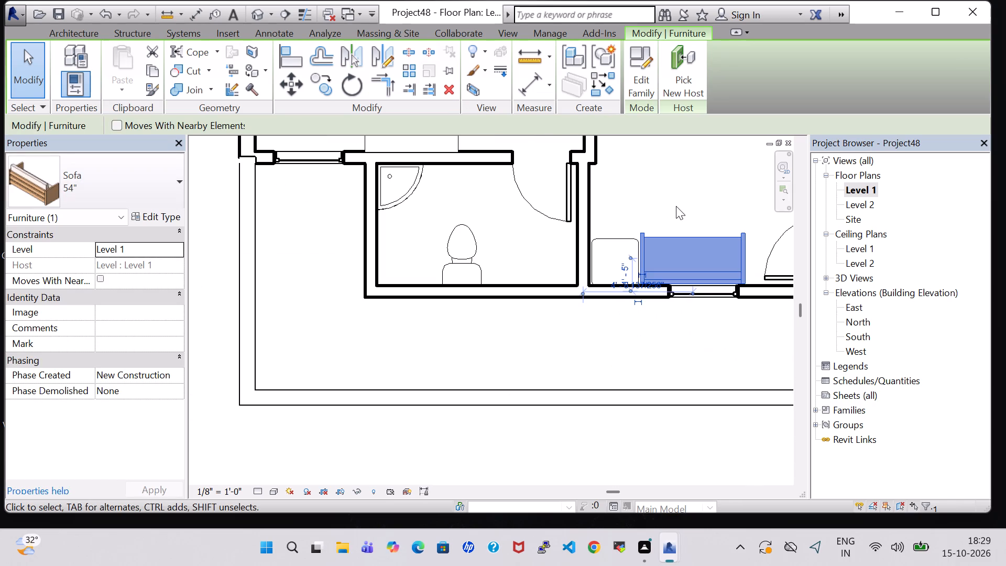
key("Right")
left_click(676, 194)
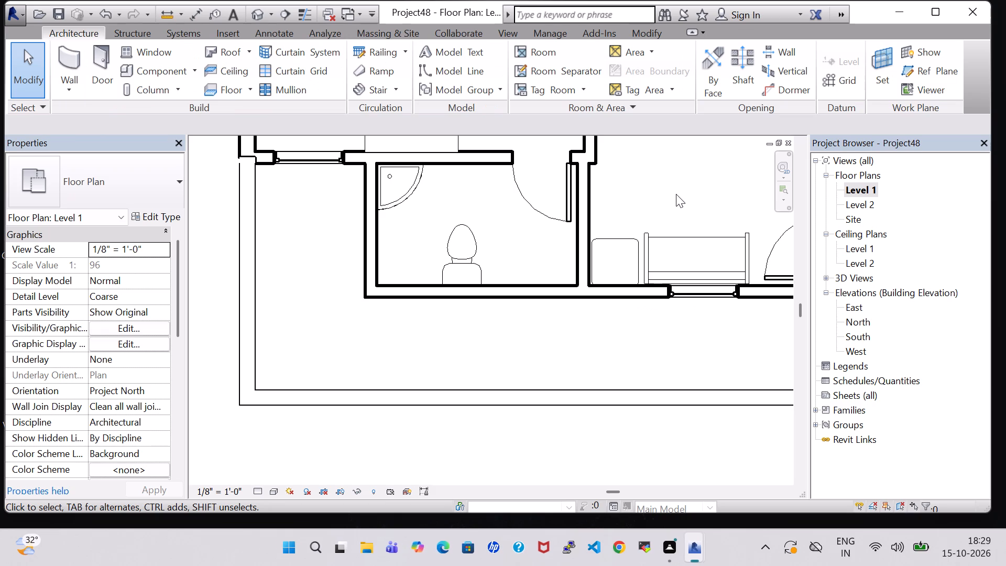
Nudge the corner end table beside the 54" sofa about 4" north, away from the south wall.
scroll(676, 194, "down", 1)
left_click(627, 230)
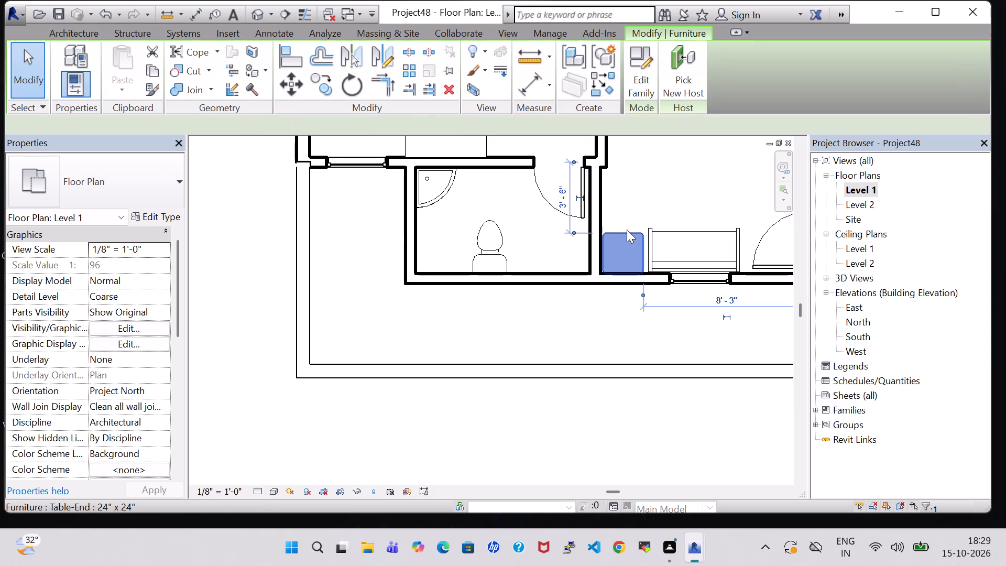
key("Up")
key("Up")
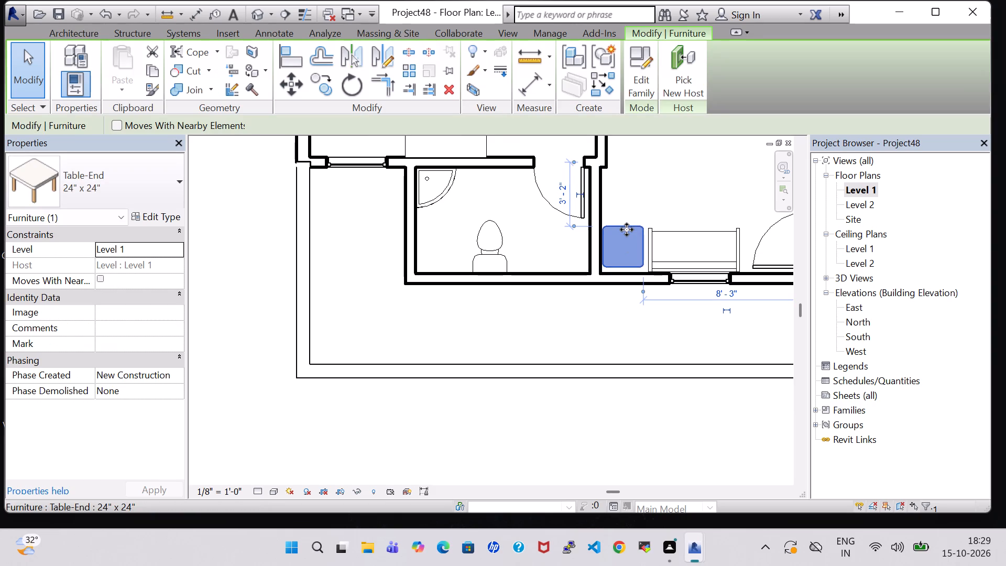
Load the Table-Dining Oval family from the library's Furniture Tables folder as a component.
scroll(674, 181, "down", 5)
middle_click_drag(674, 181, 555, 263)
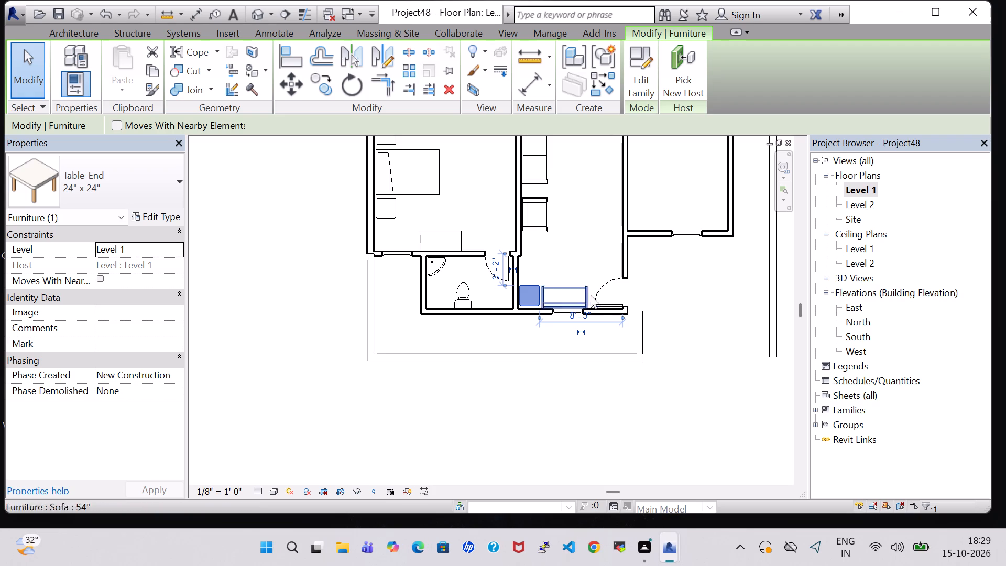
middle_click_drag(571, 220, 552, 321)
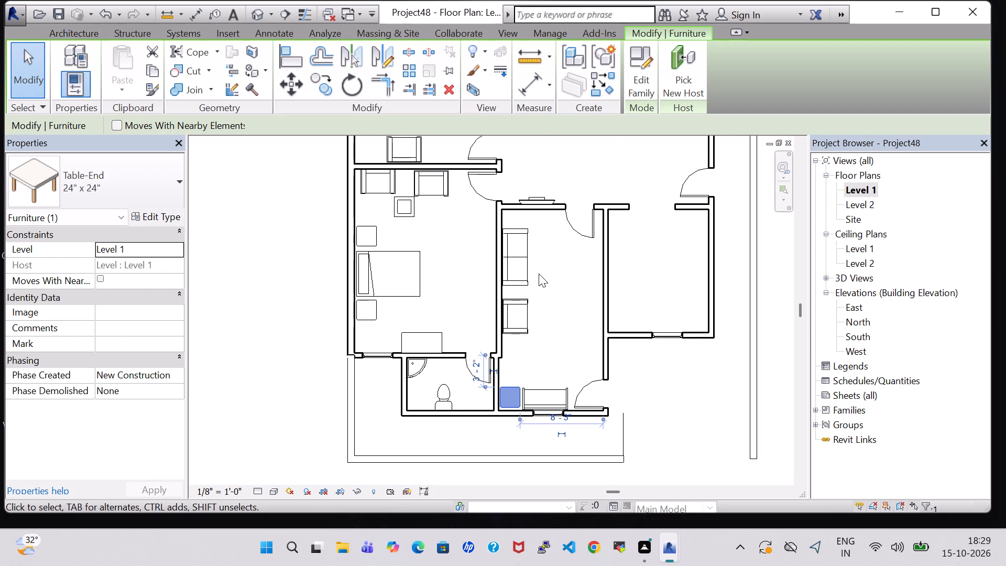
left_click(79, 34)
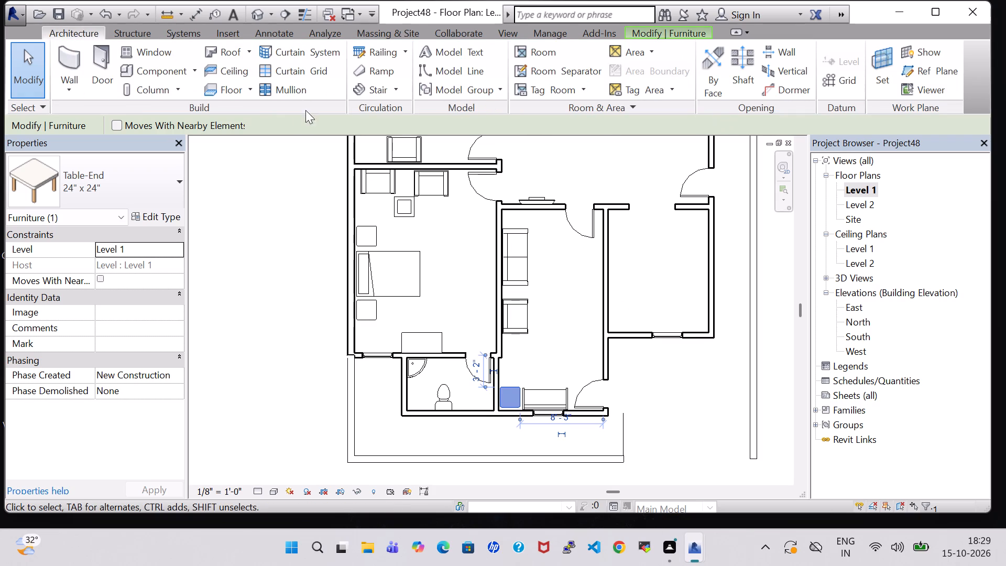
left_click(140, 71)
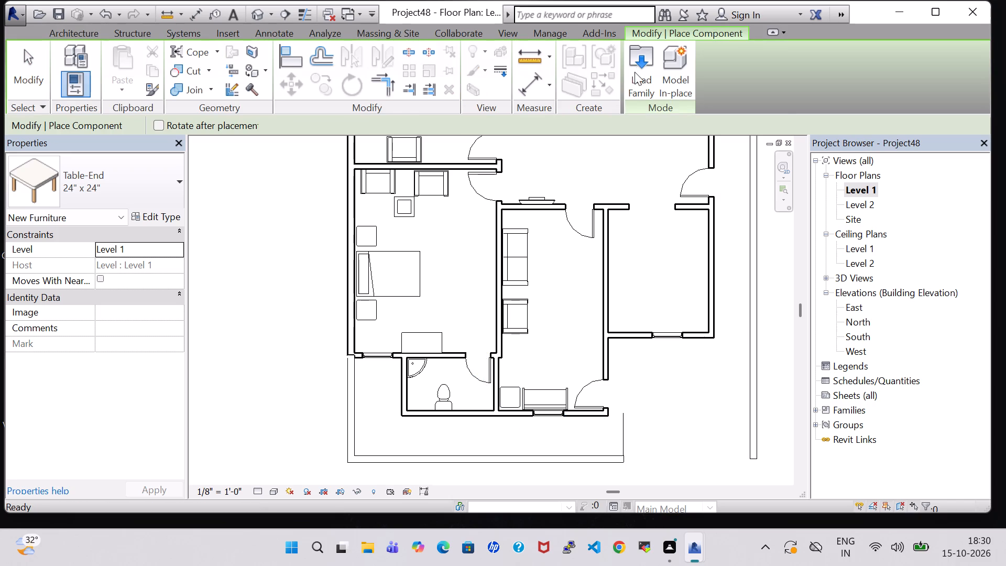
left_click(635, 72)
double_click(587, 359)
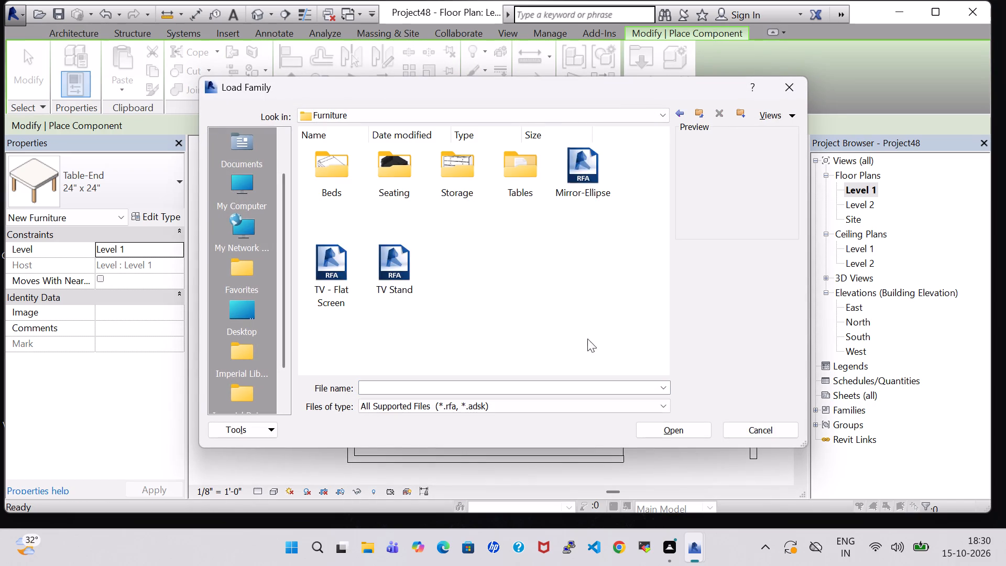
double_click(514, 177)
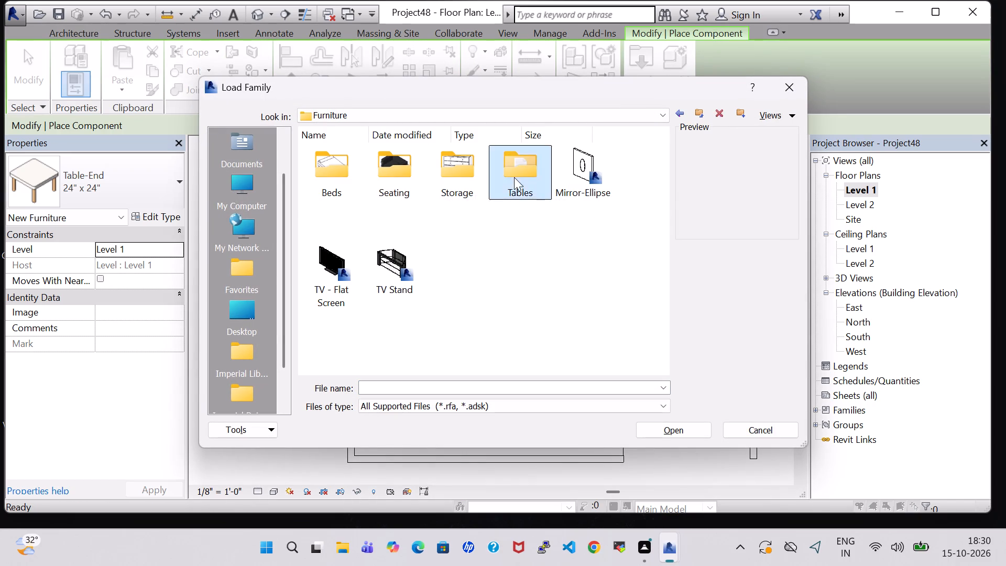
left_click(446, 175)
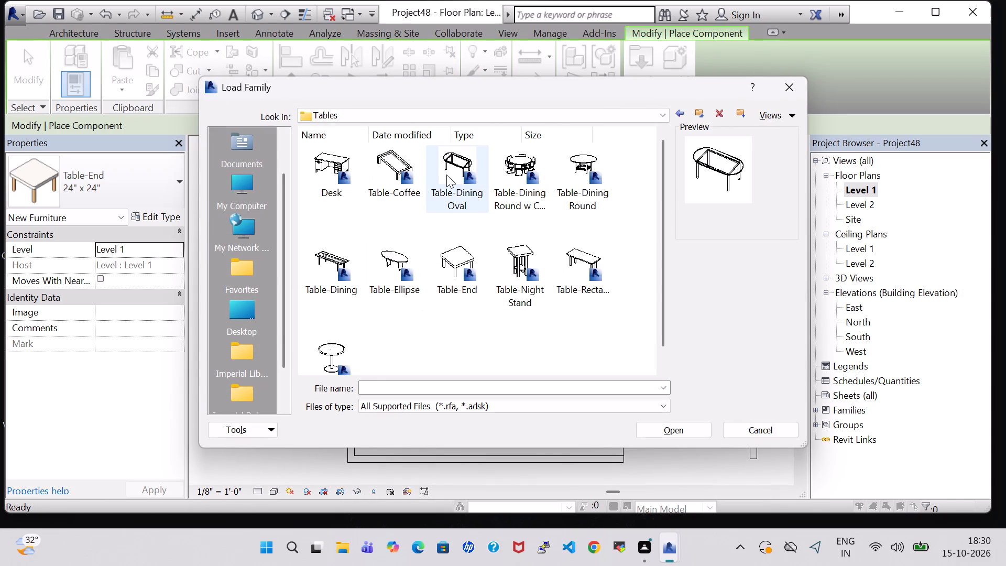
left_click(677, 430)
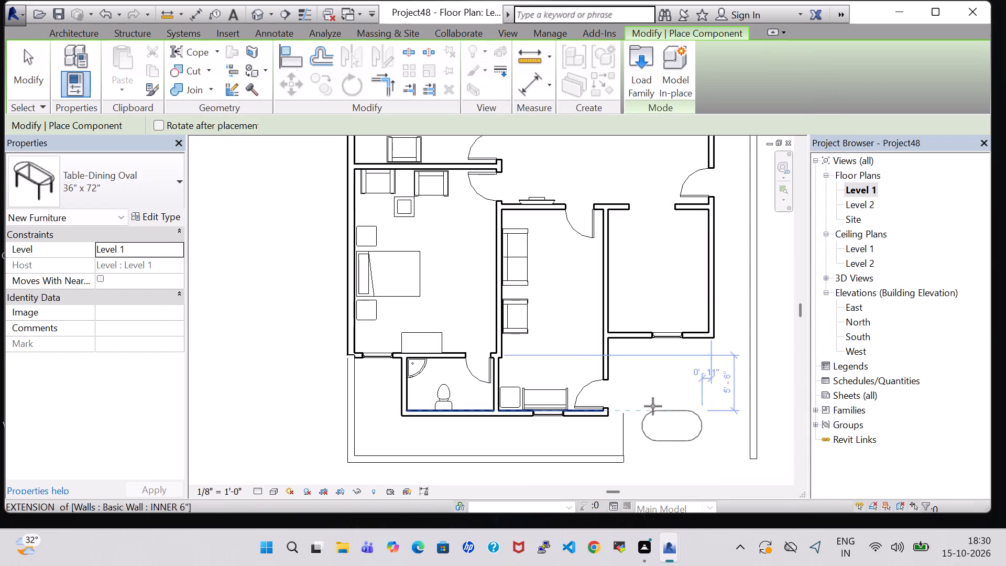
Place a 36" x 72" Table-Dining Oval lengthwise north-south in the middle of the same room, in front of the west-wall sofas.
key("space")
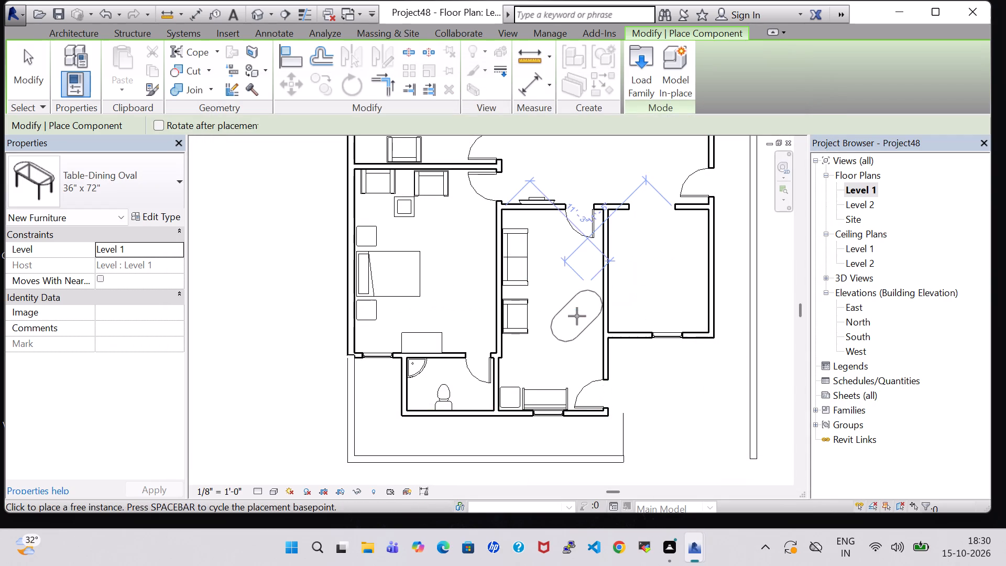
key("space")
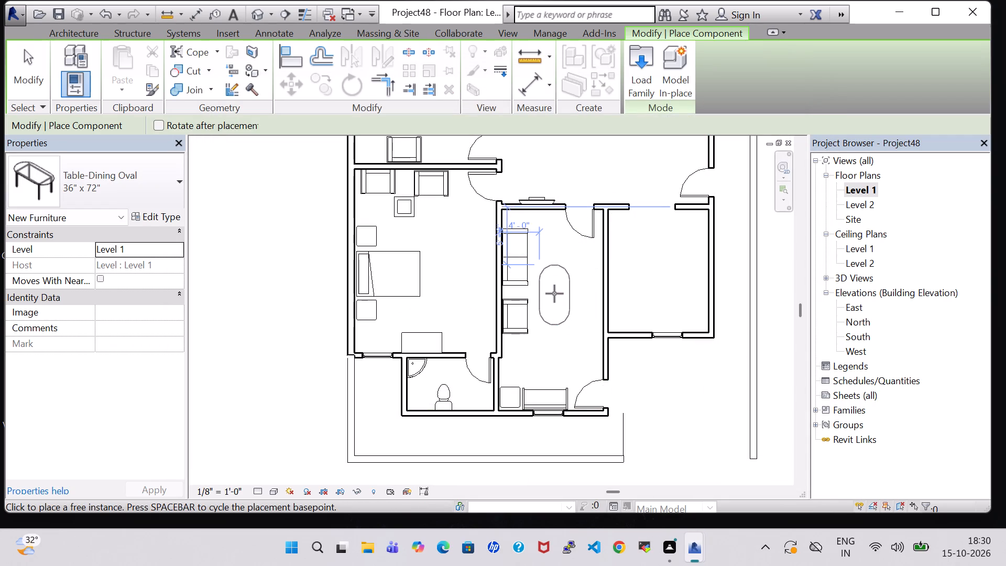
scroll(554, 293, "up", 3)
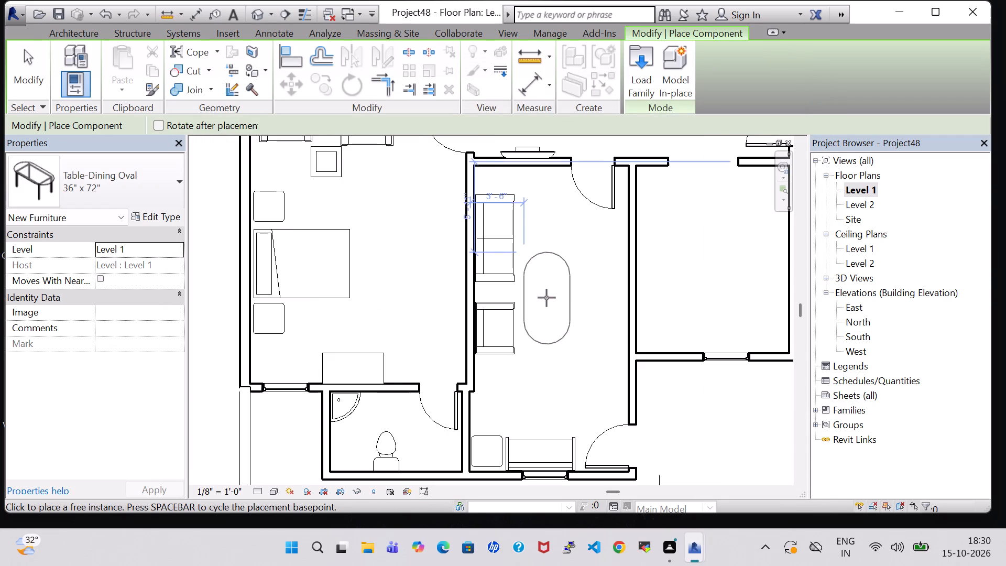
left_click(546, 298)
key("Escape")
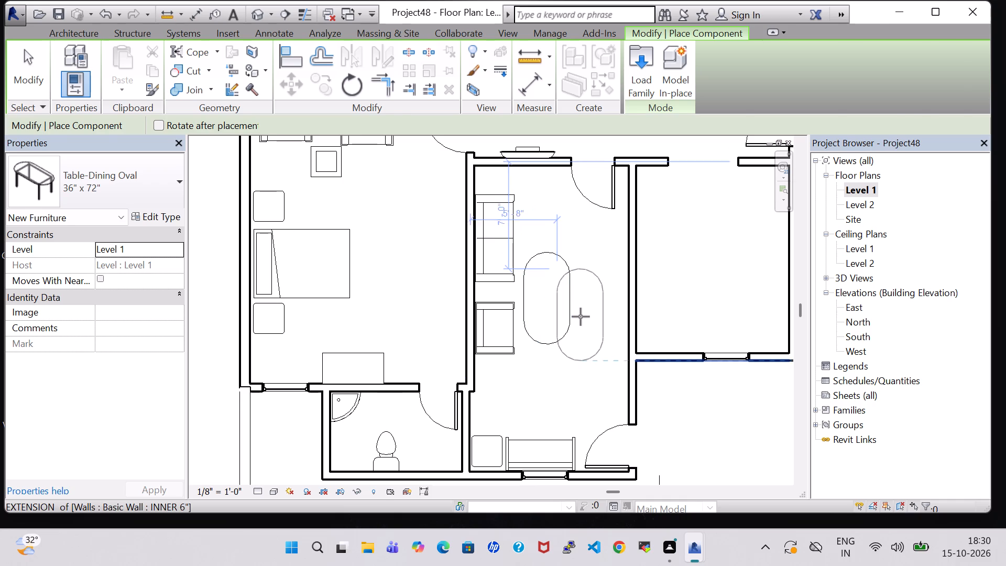
key("Escape")
Place another 42" TV - Flat Screen on the room's east wall facing the oval table, about 4'-5" north of the neighbouring room's south wall.
scroll(548, 237, "down", 1)
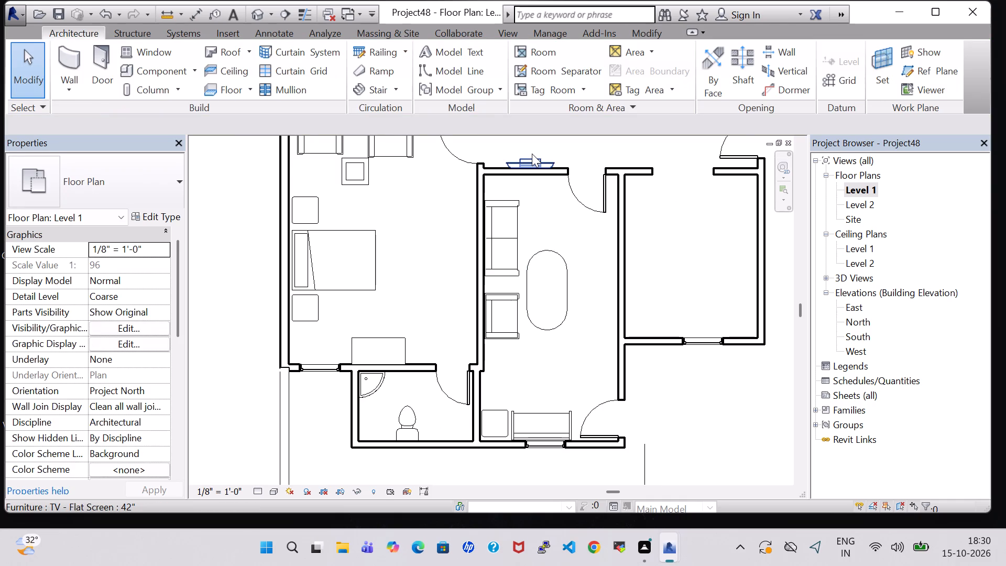
left_click(532, 154)
right_click(532, 154)
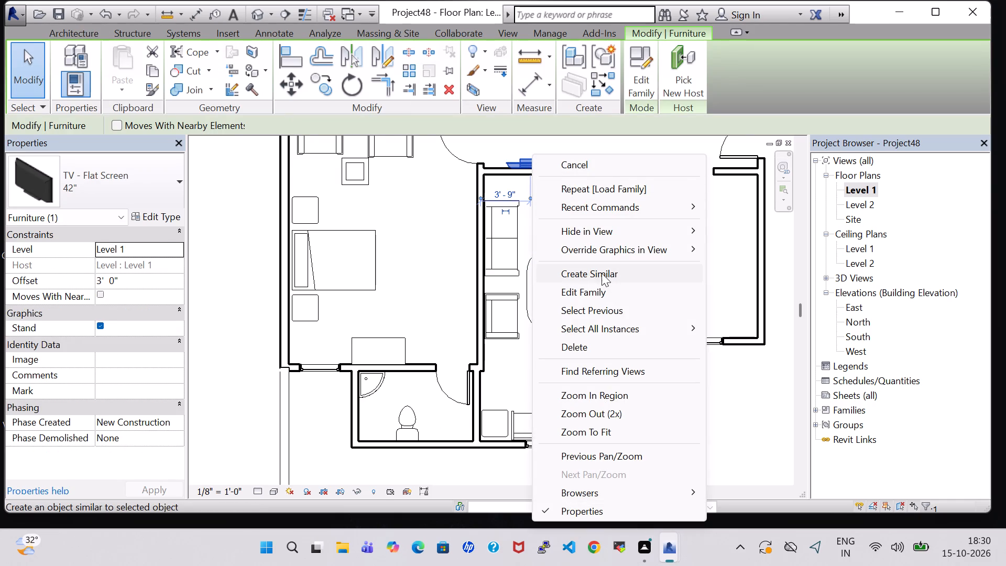
left_click(602, 273)
key("space")
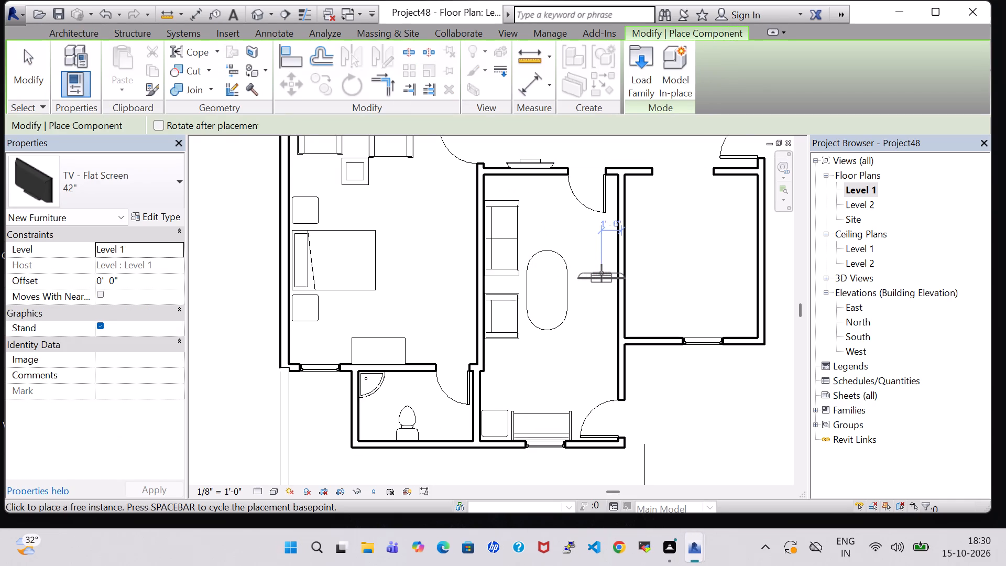
key("space")
key("space")
scroll(602, 273, "up", 3)
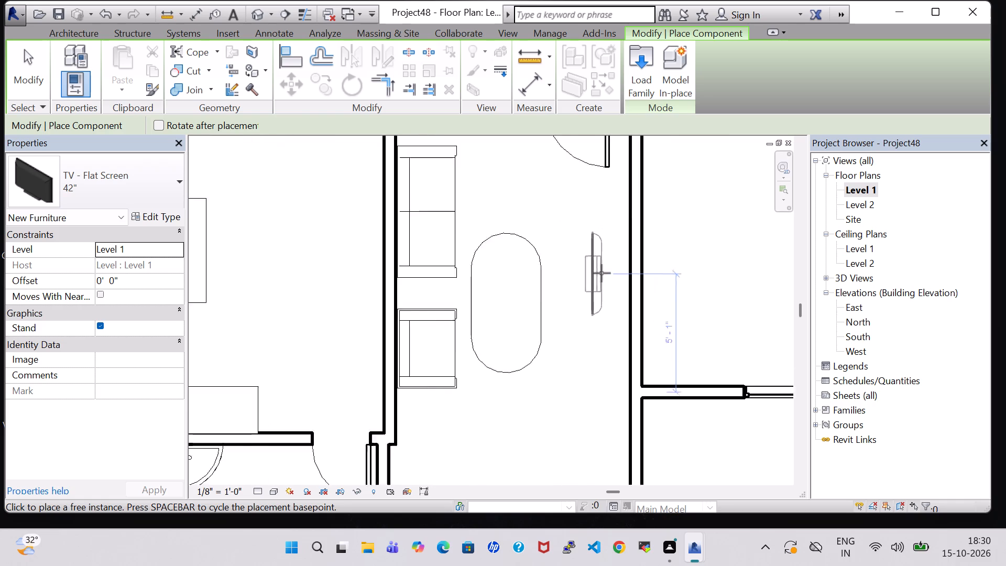
scroll(602, 273, "up", 6)
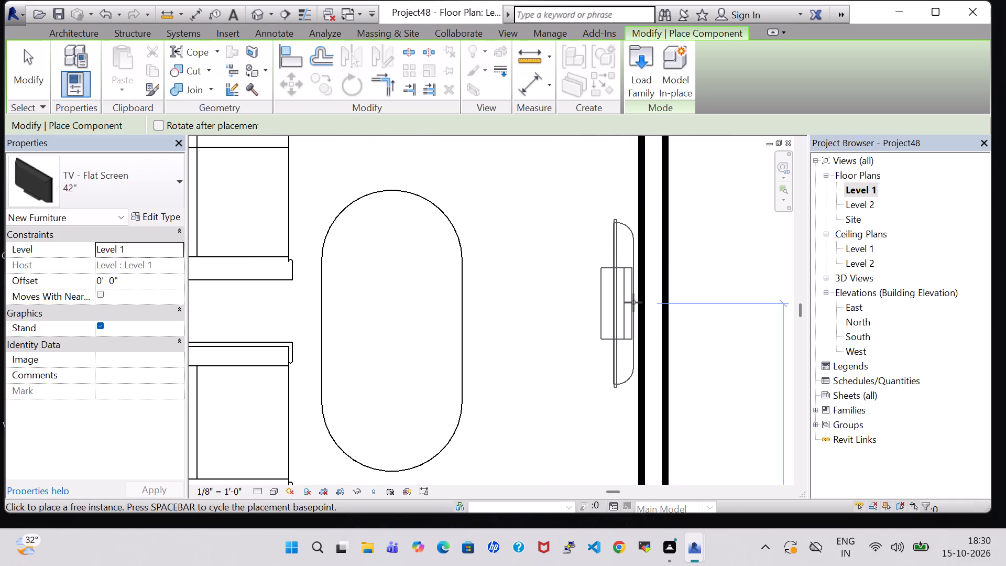
left_click(638, 304)
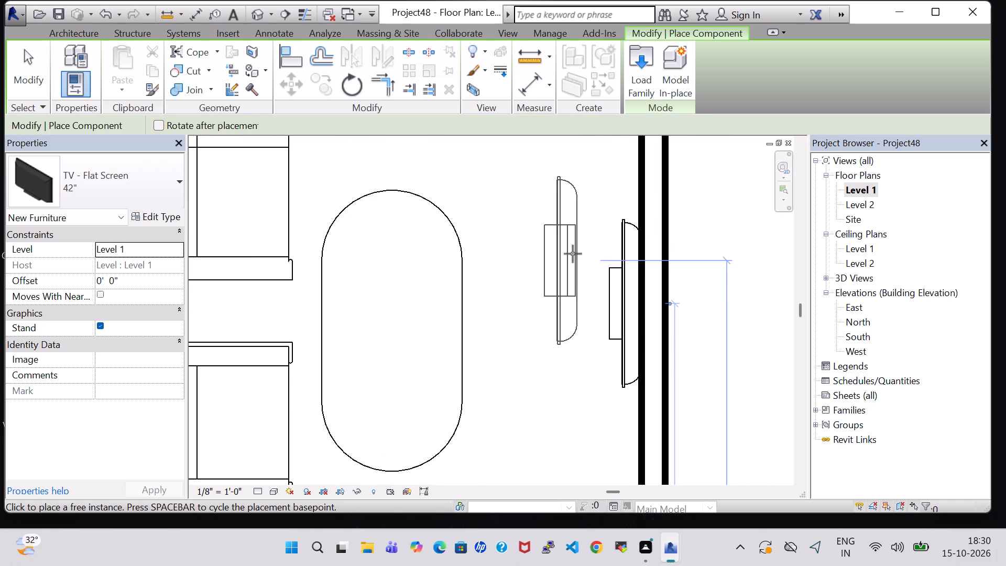
scroll(572, 253, "down", 2)
key("Escape")
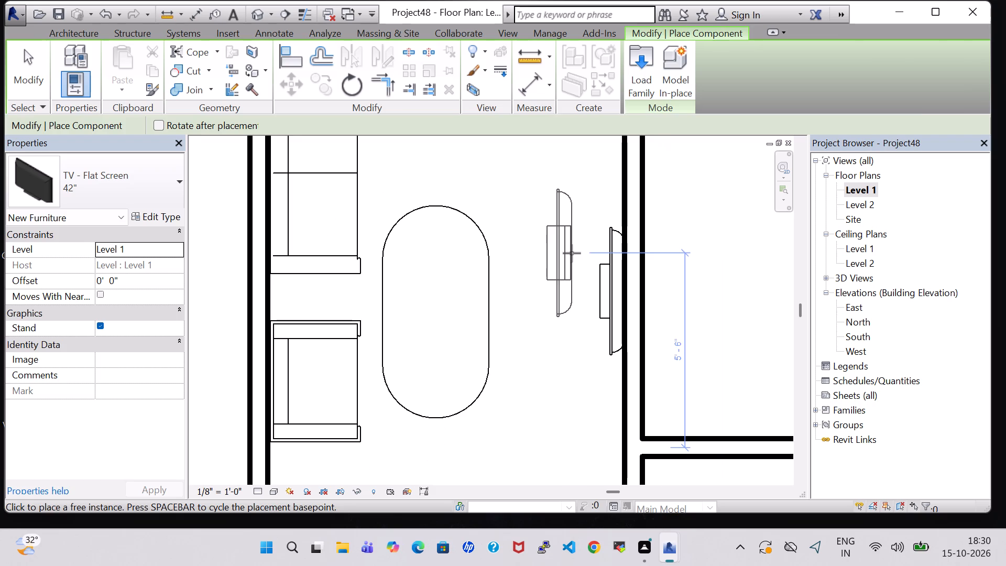
key("Escape")
Set the east-wall TV's offset from Level 1 to 3' 0".
left_click(609, 271)
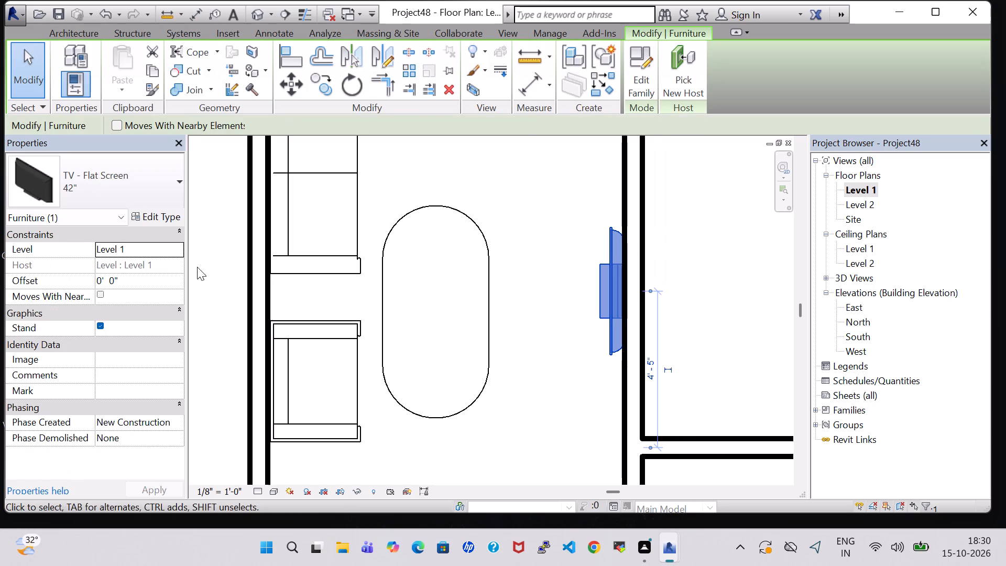
left_click(100, 284)
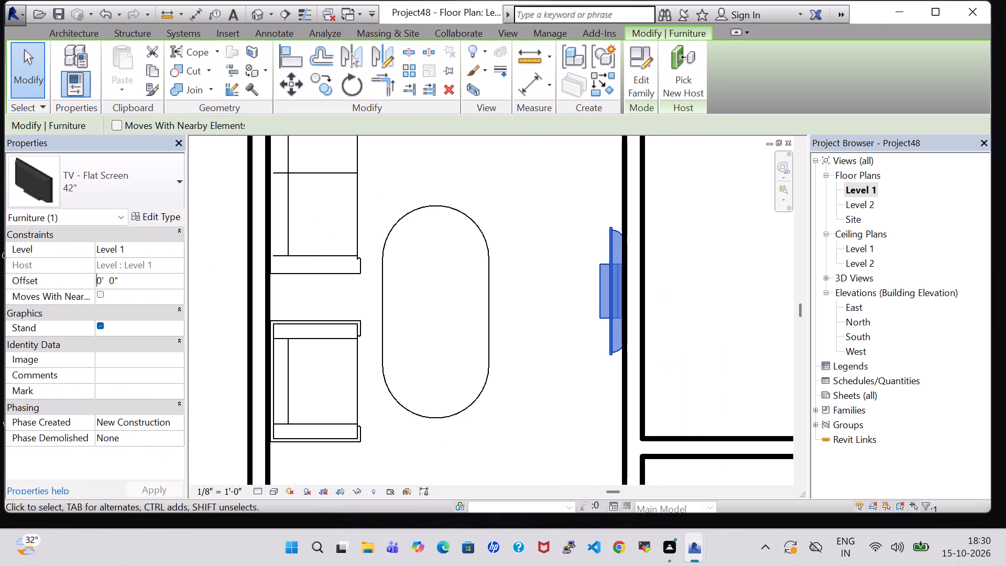
left_click(100, 284)
key("BackSpace")
key("3")
left_click(163, 487)
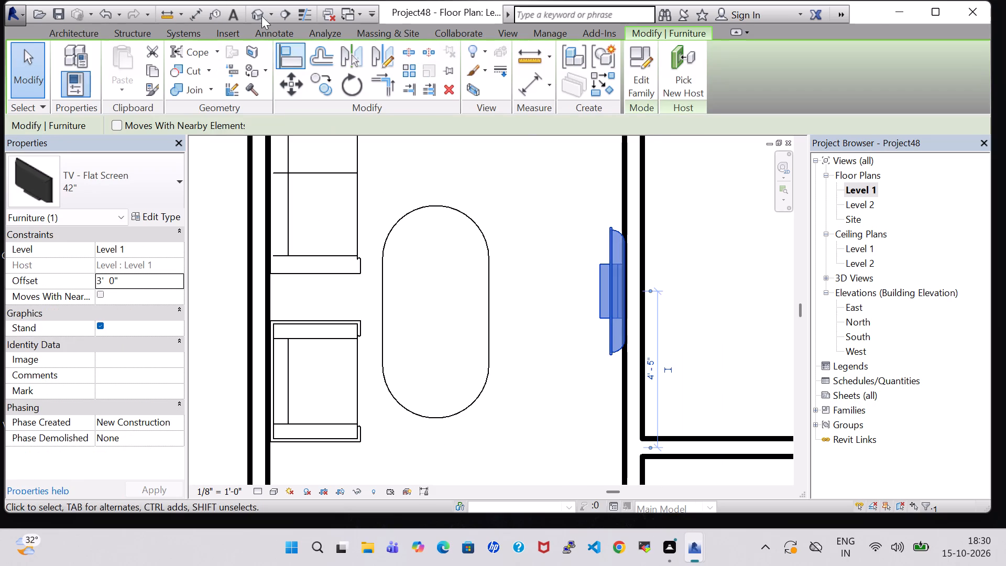
Examine the TV and furniture placement in the 3D view and return to the Level 1 floor plan.
left_click(255, 15)
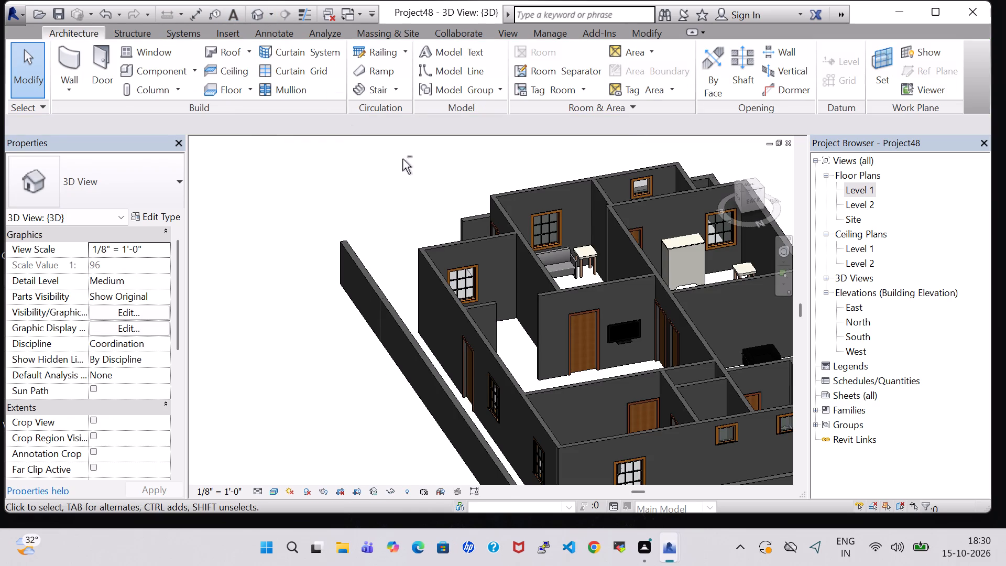
middle_click_drag(402, 159, 533, 320, "shift")
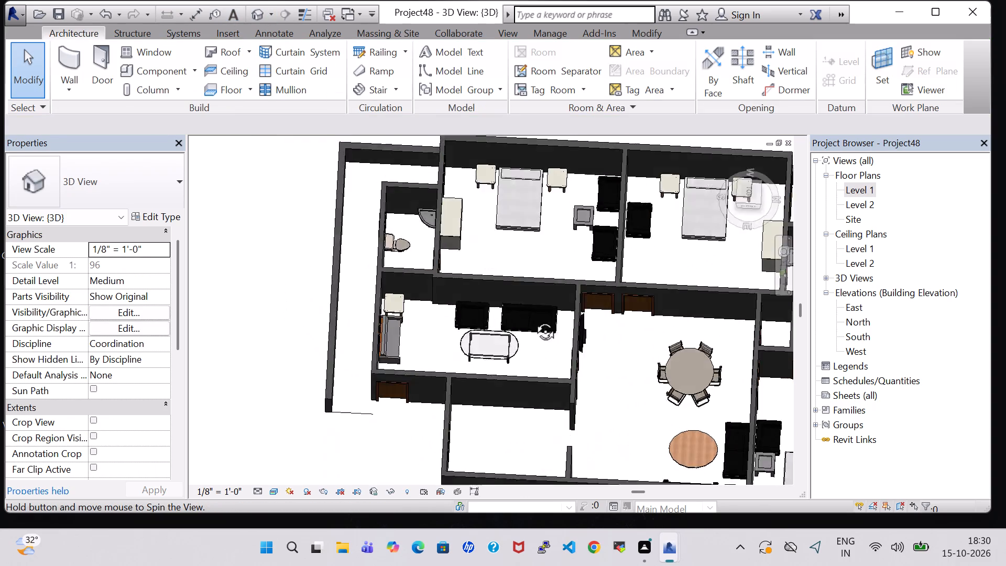
middle_click_drag(533, 320, 278, 187, "shift")
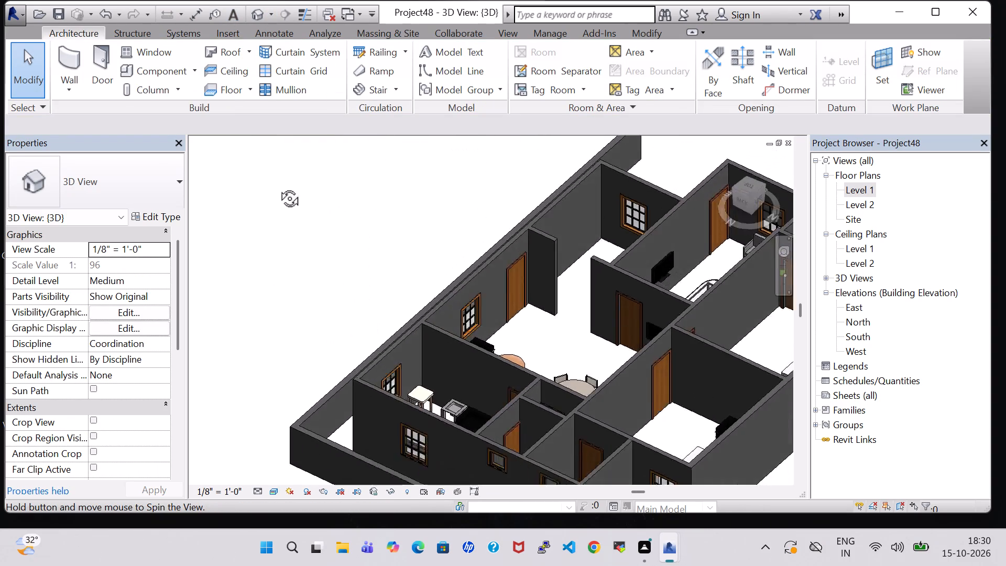
middle_click_drag(278, 187, 280, 186, "shift")
double_click(865, 187)
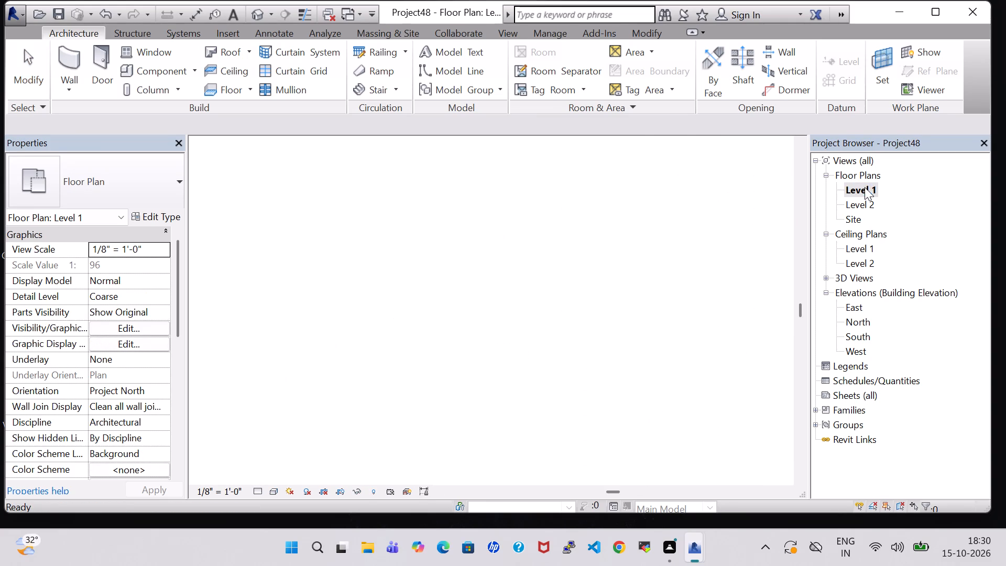
Load the Chair-Task Arms family from the library's Furniture Seating folder as a component.
scroll(566, 202, "down", 3)
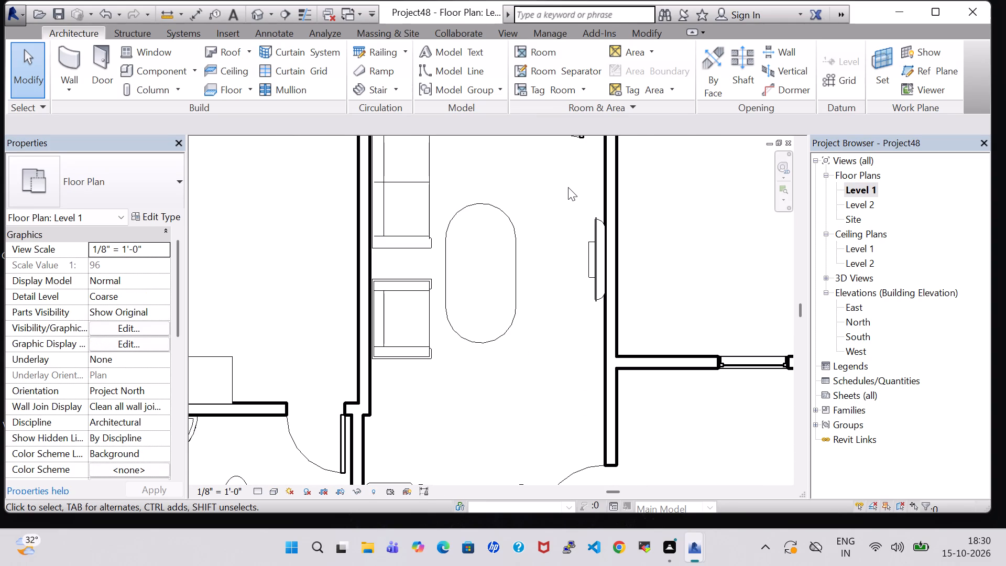
scroll(615, 204, "down", 2)
middle_click_drag(646, 209, 640, 276)
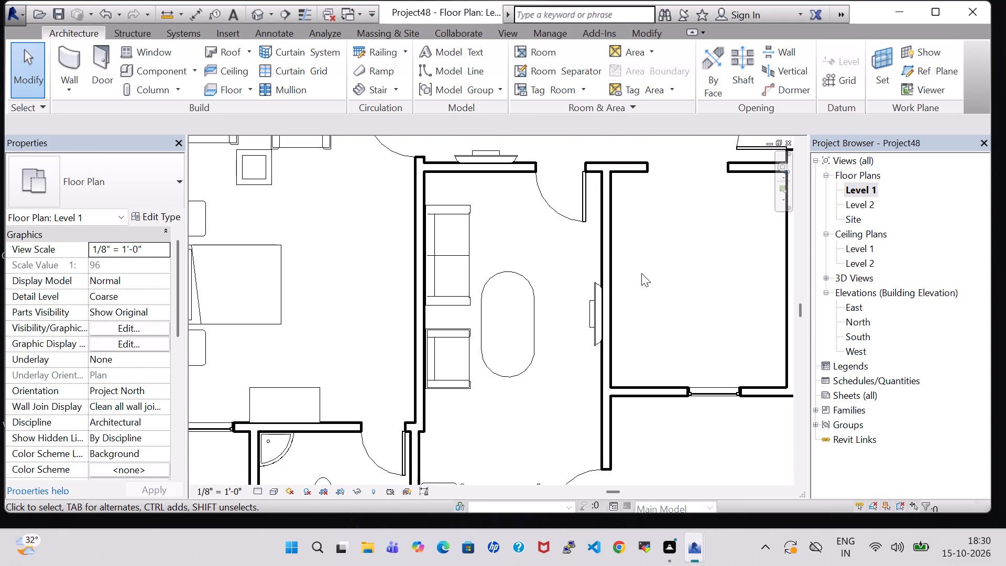
left_click(182, 71)
left_click(637, 70)
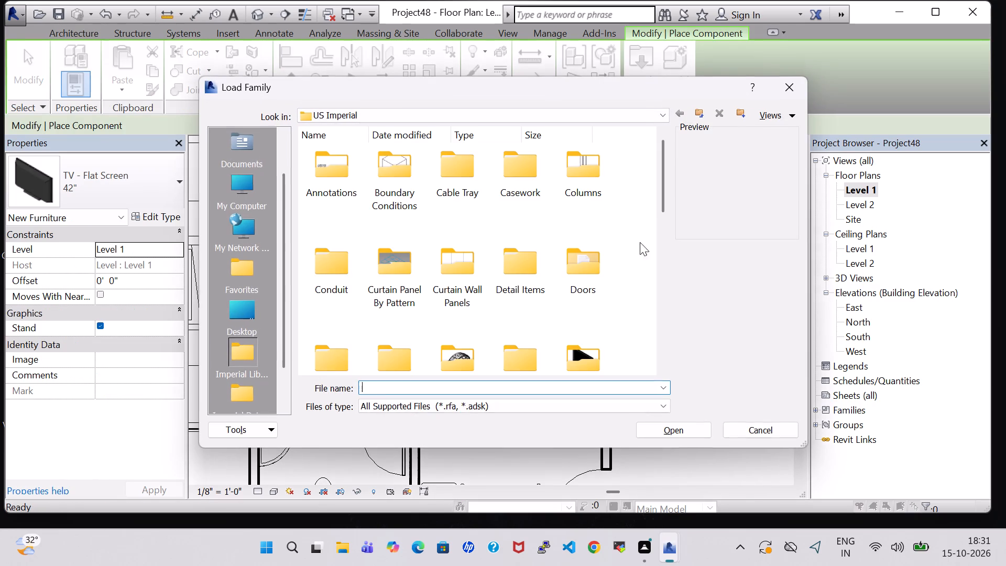
double_click(581, 365)
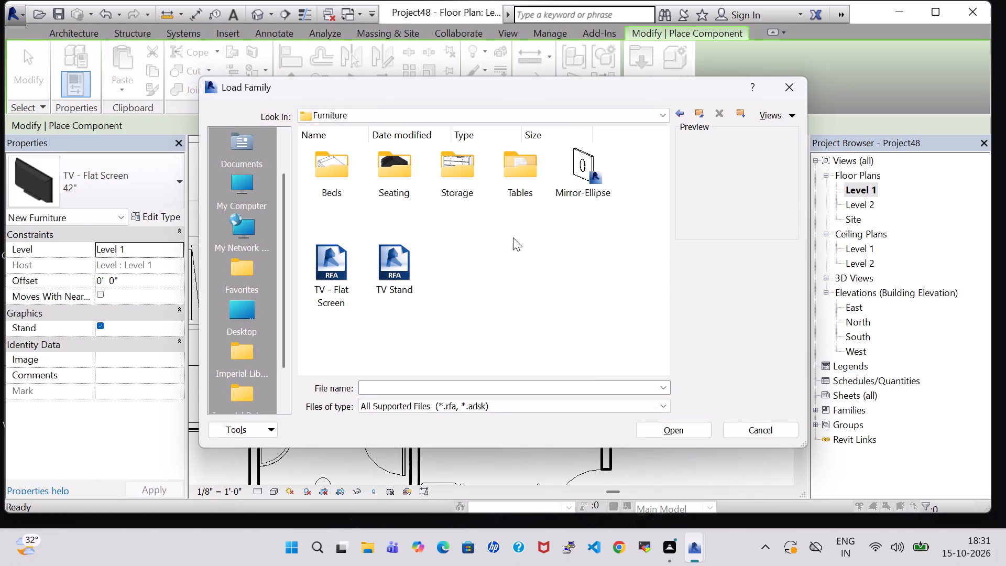
double_click(392, 189)
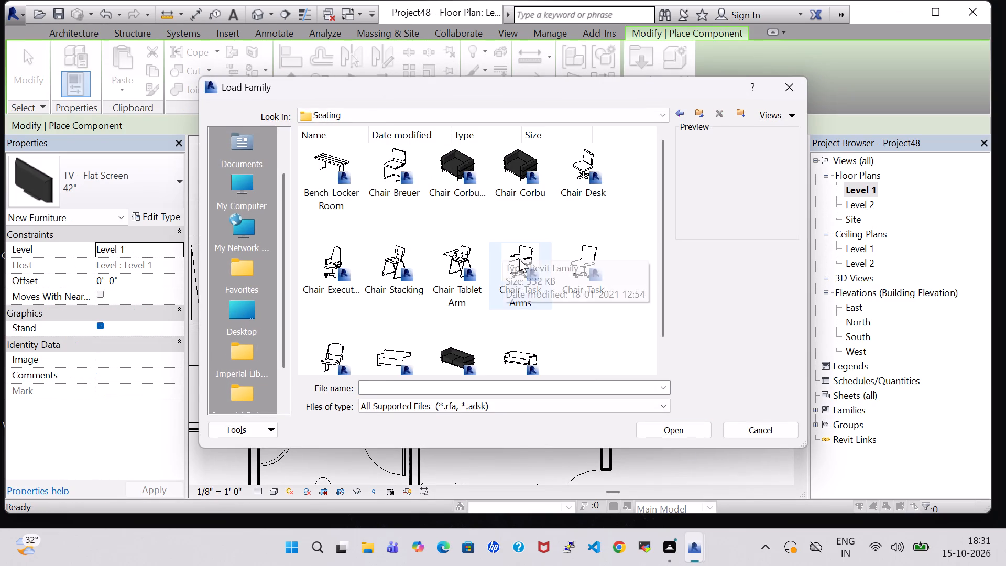
left_click(519, 259)
left_click(679, 425)
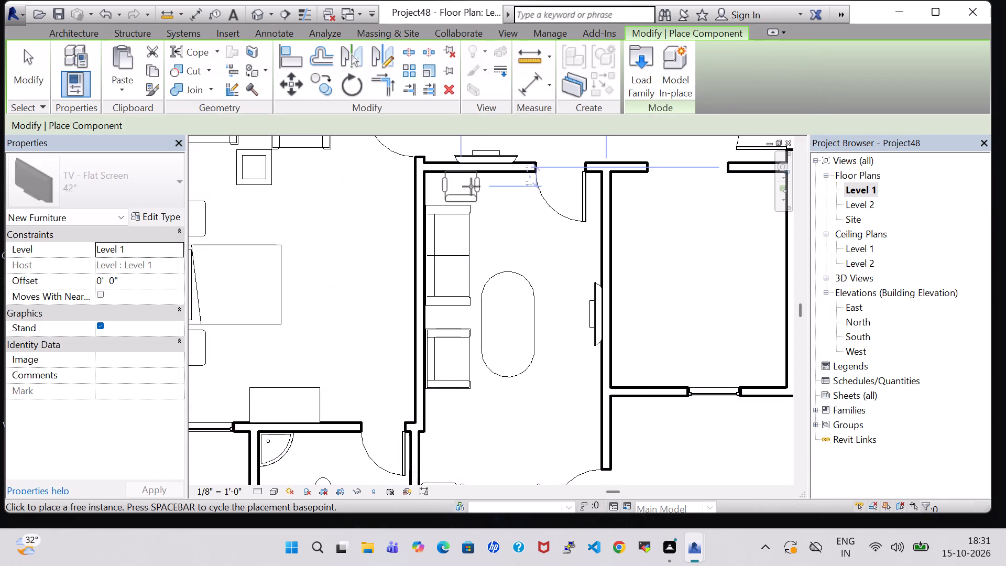
Leave the task chair unplaced and load the Seating-Auditorium family from the library's Furniture Seating folder as a component.
scroll(478, 187, "up", 3)
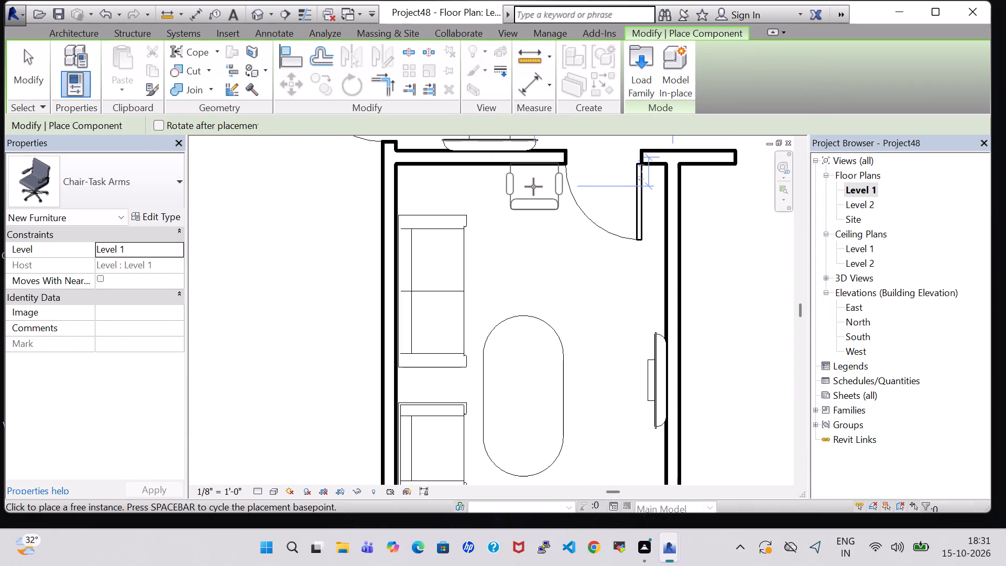
key("Escape")
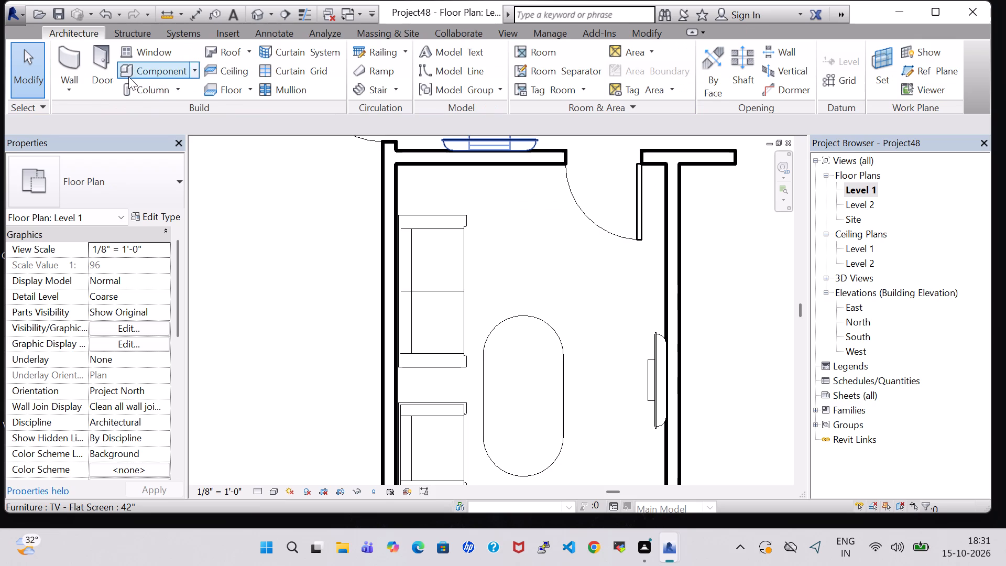
left_click(128, 77)
left_click(629, 74)
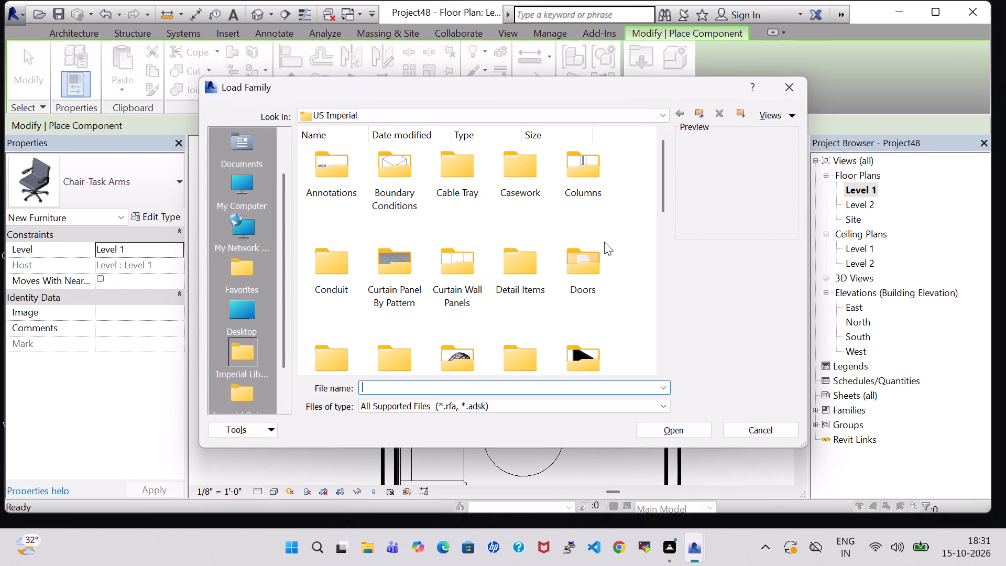
left_click(584, 337)
double_click(585, 346)
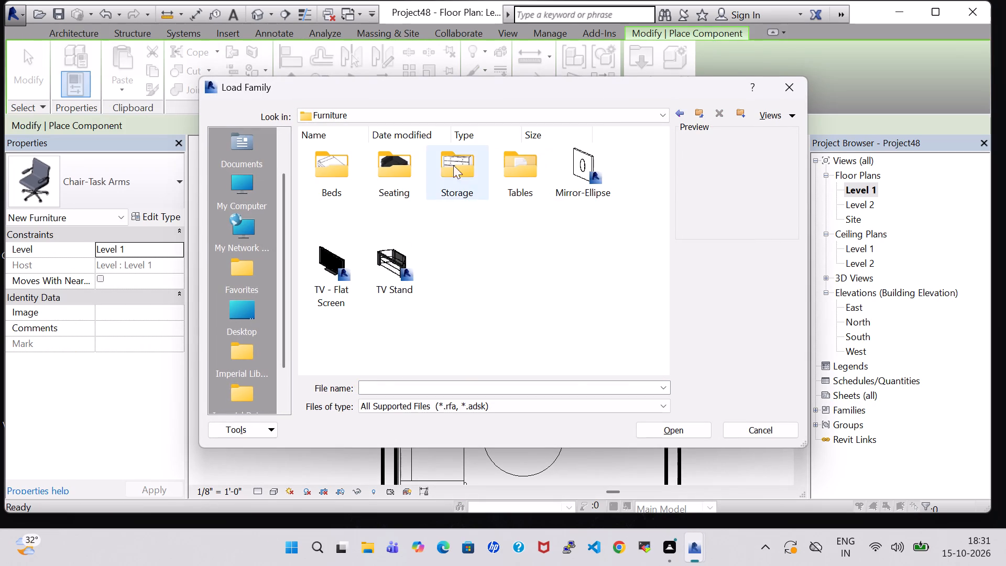
double_click(414, 177)
scroll(414, 298, "down", 1)
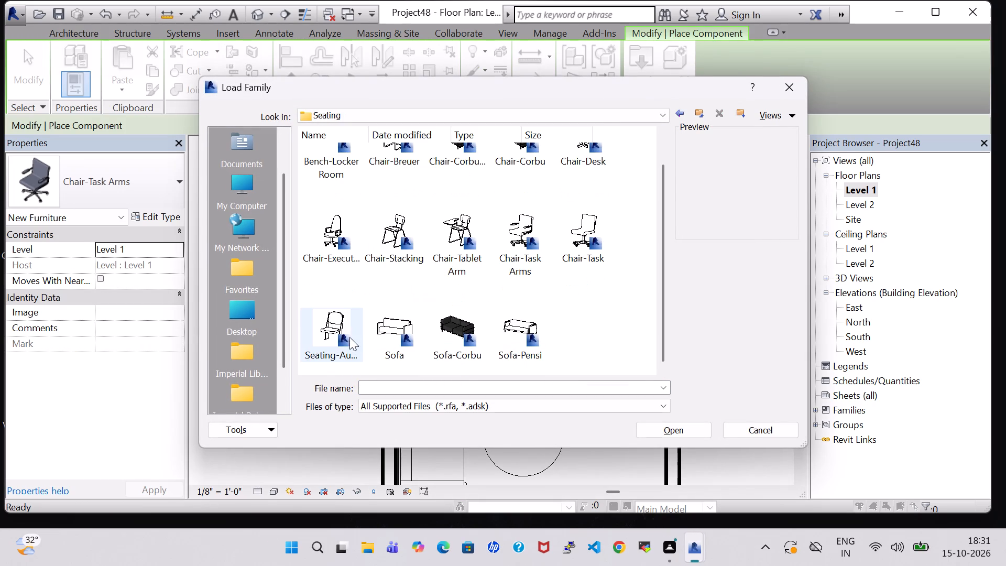
left_click(346, 336)
left_click(699, 423)
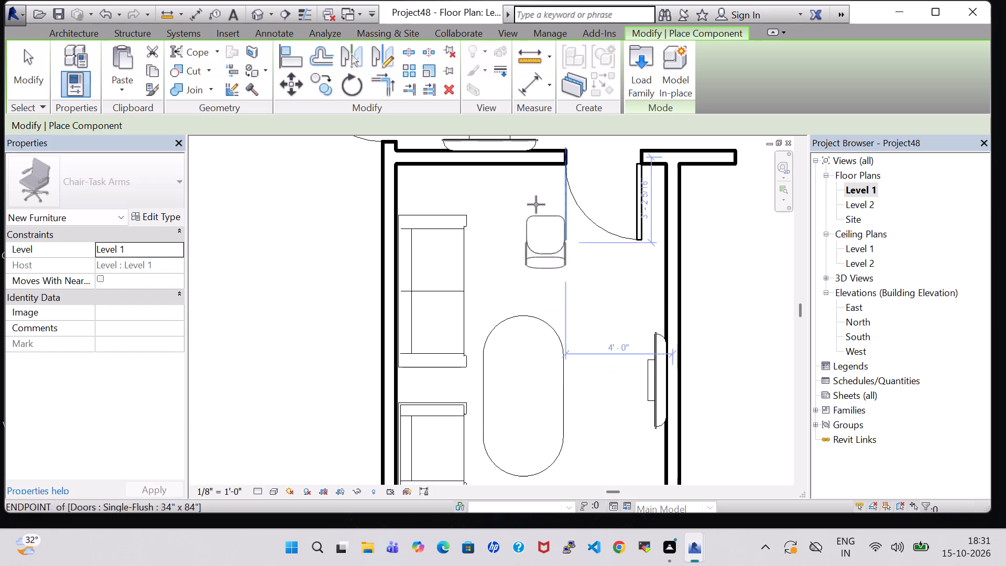
Place two 18" x 24" x 30" Seating-Auditorium chairs side by side against the sitting room's north wall, beside the door, facing south.
key("space")
key("space")
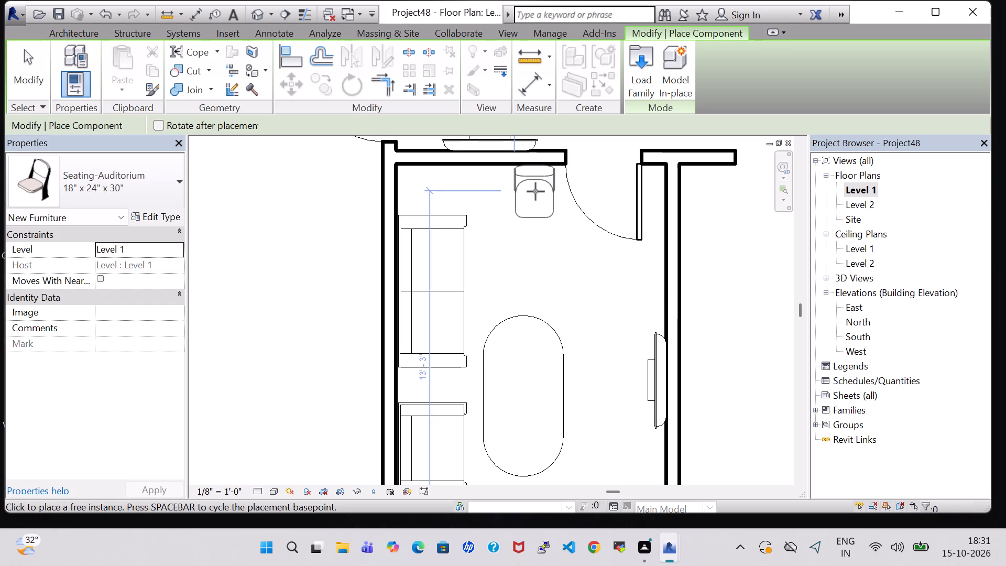
left_click(537, 191)
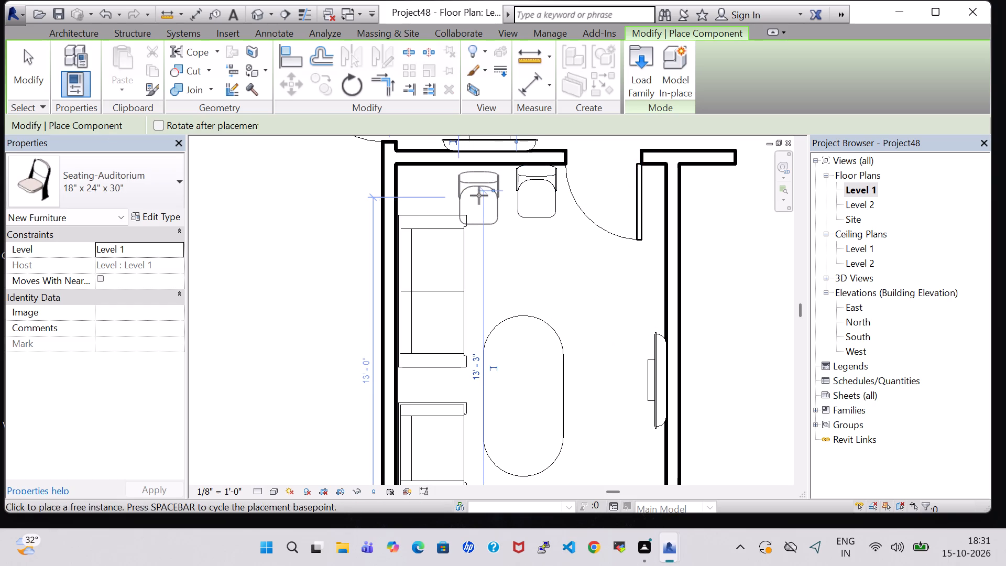
left_click(479, 194)
key("Escape")
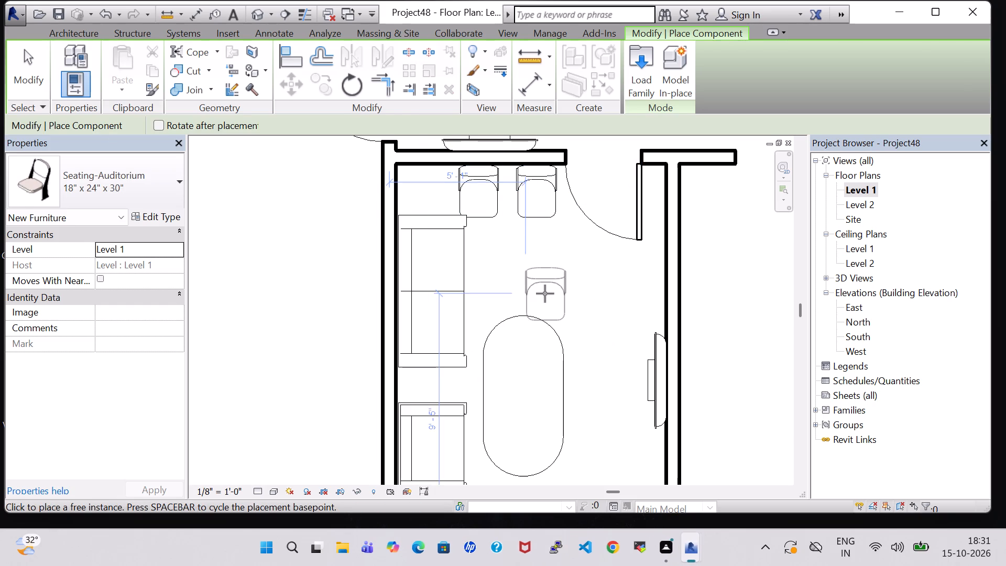
key("Escape")
In the 3D view, nudge the sofa on the sitting room's west wall slightly south, away from the auditorium chairs.
left_click(256, 12)
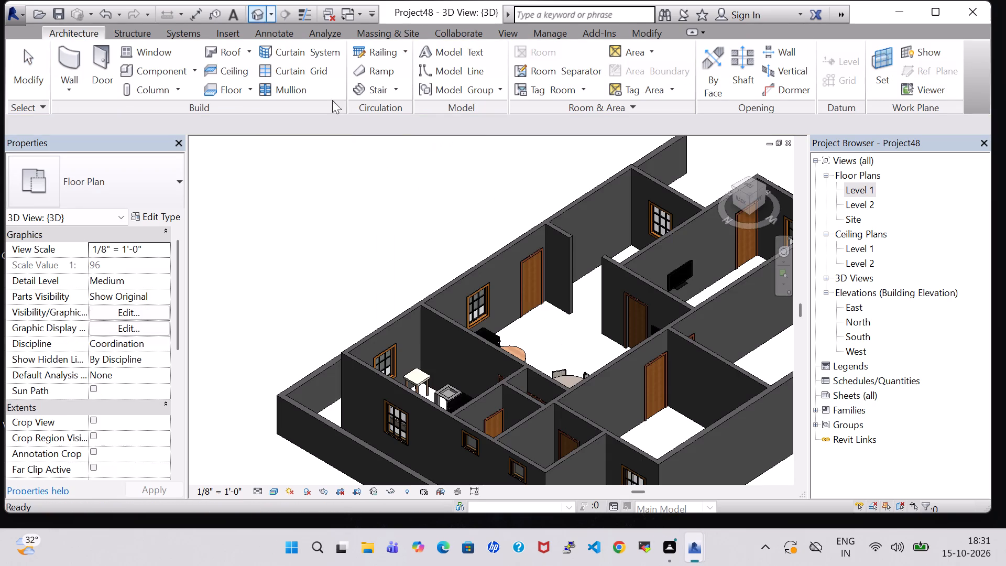
middle_click_drag(449, 167, 440, 287, "shift")
middle_click_drag(599, 304, 493, 321)
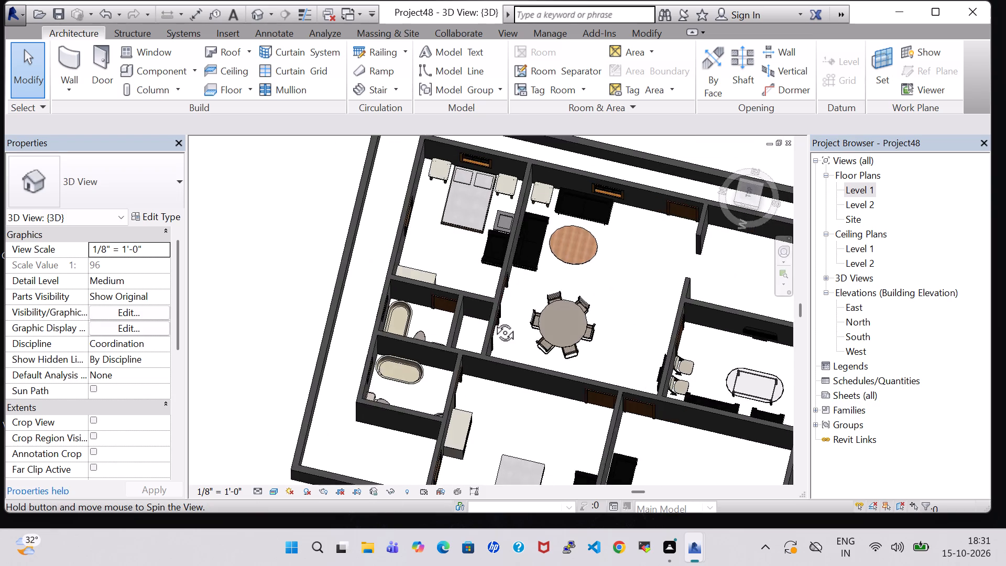
middle_click_drag(493, 321, 340, 159)
scroll(565, 327, "up", 5)
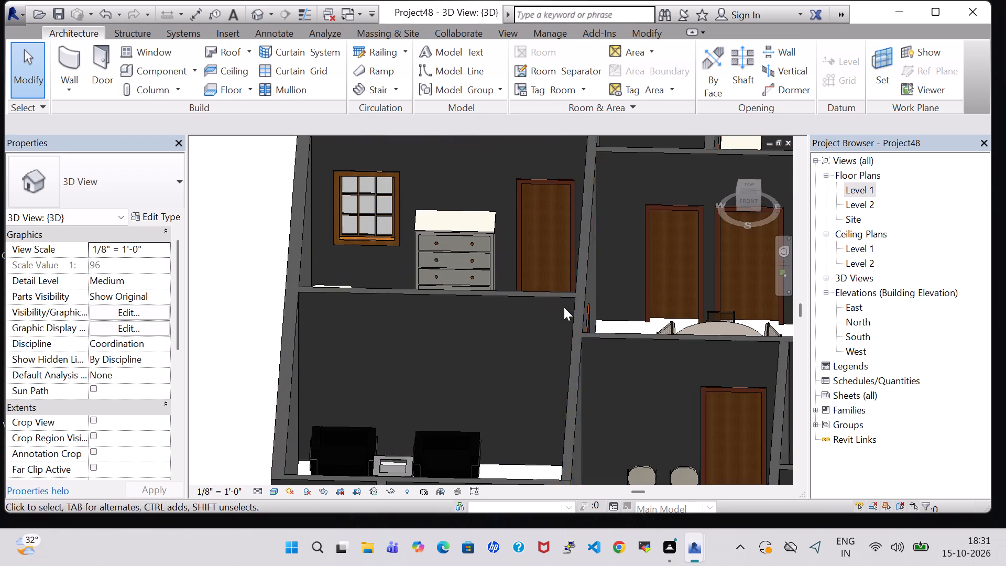
middle_click_drag(622, 317, 635, 410, "shift")
middle_click_drag(637, 433, 531, 214)
scroll(531, 212, "up", 1)
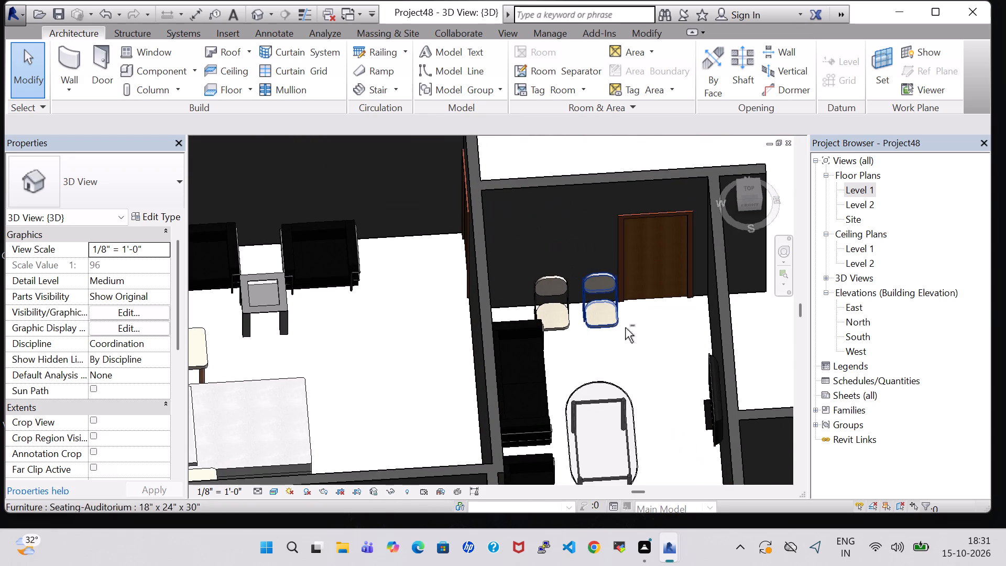
middle_click_drag(625, 328, 614, 418, "shift")
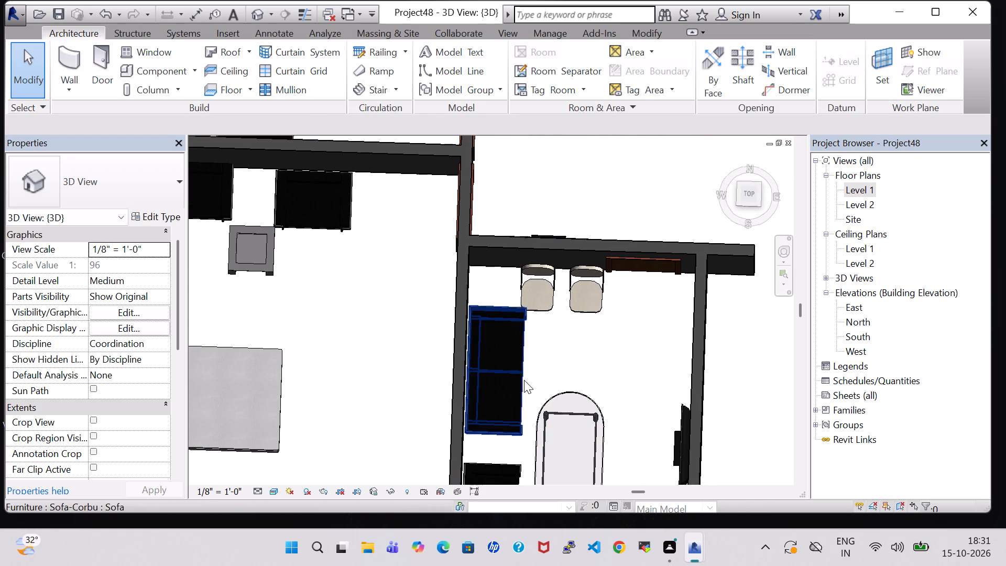
left_click(524, 380)
key("Down")
key("Down")
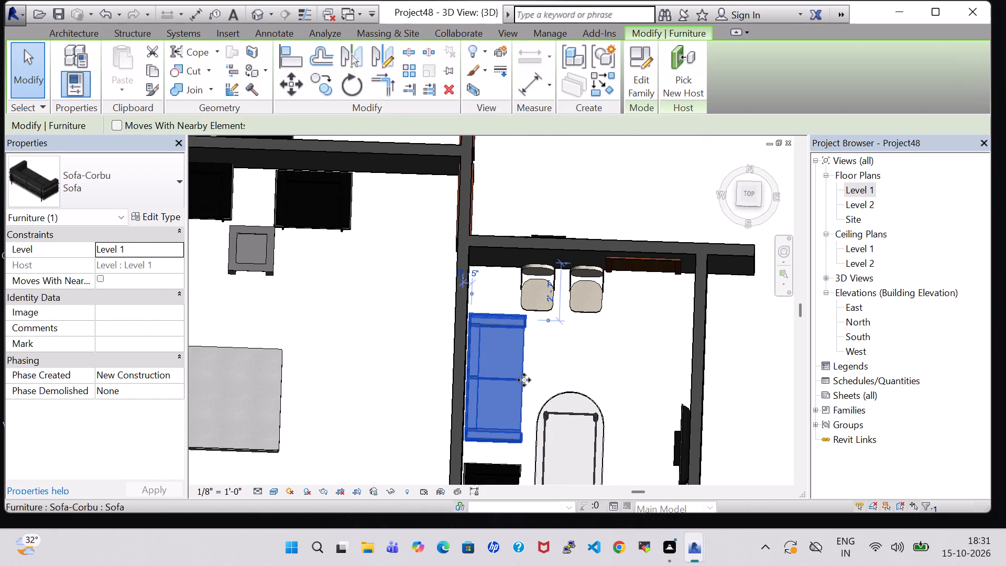
left_click(638, 351)
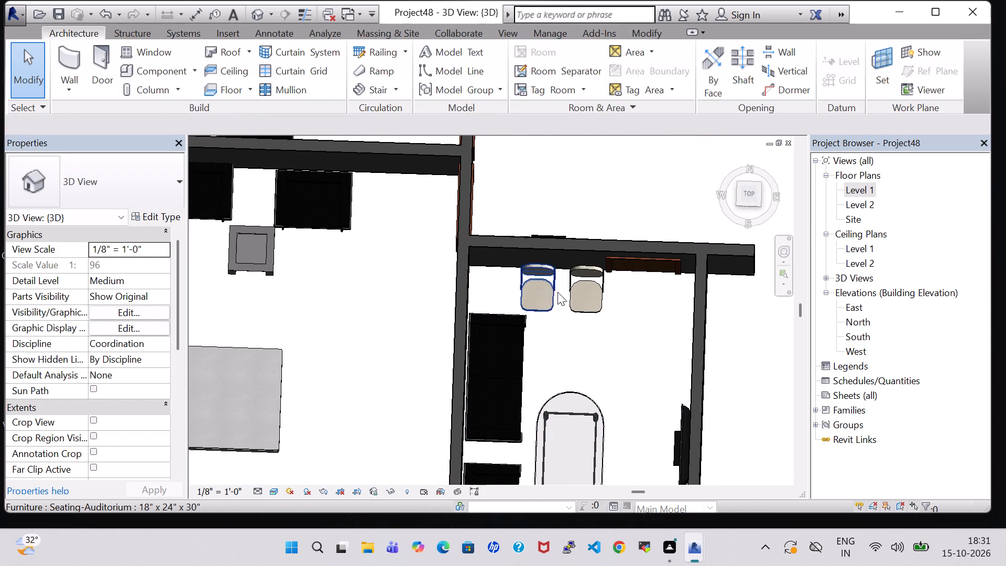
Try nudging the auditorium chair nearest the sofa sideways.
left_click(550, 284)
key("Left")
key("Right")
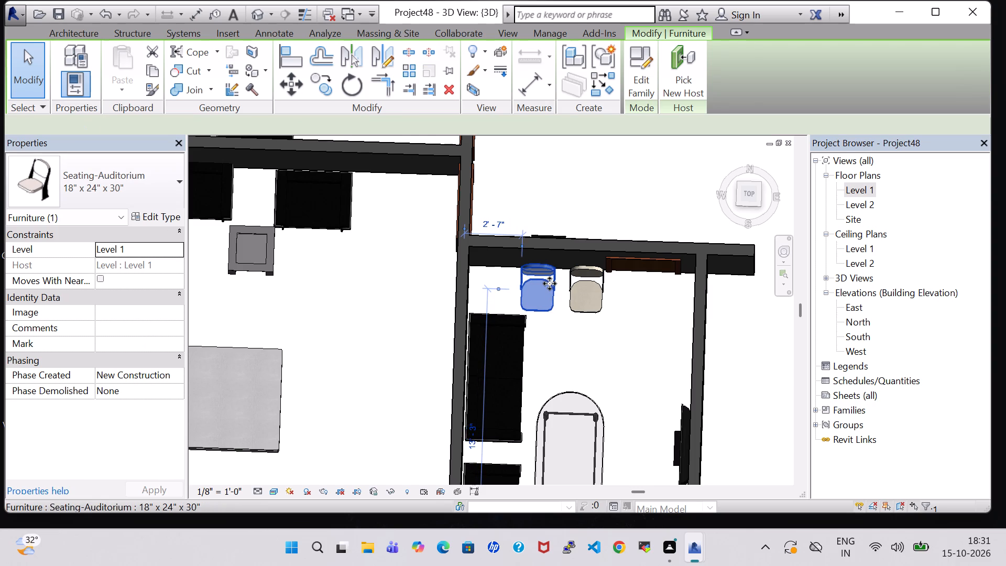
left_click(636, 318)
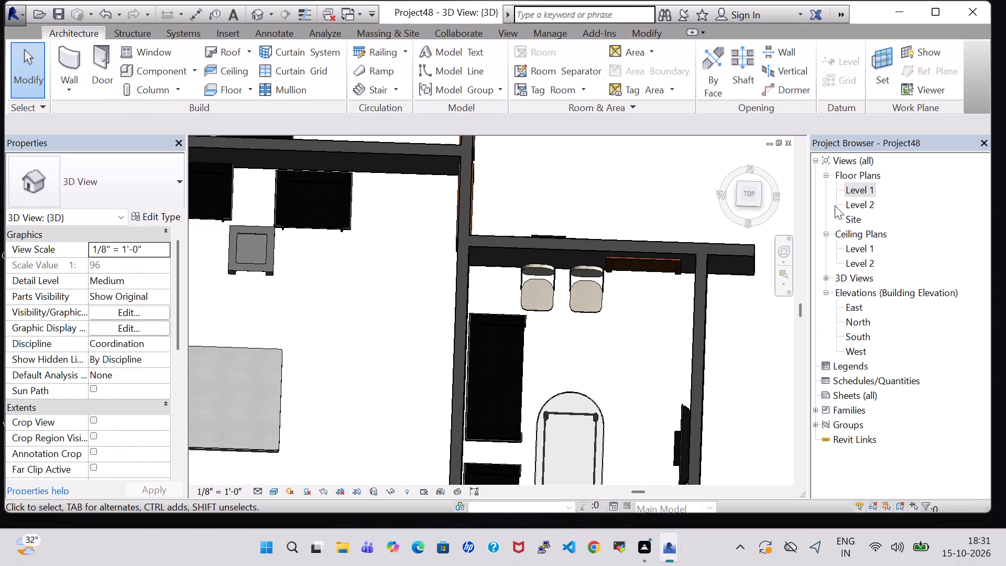
Return to the Level 1 floor plan and examine the furniture layout across the rooms.
double_click(851, 191)
scroll(576, 263, "down", 1)
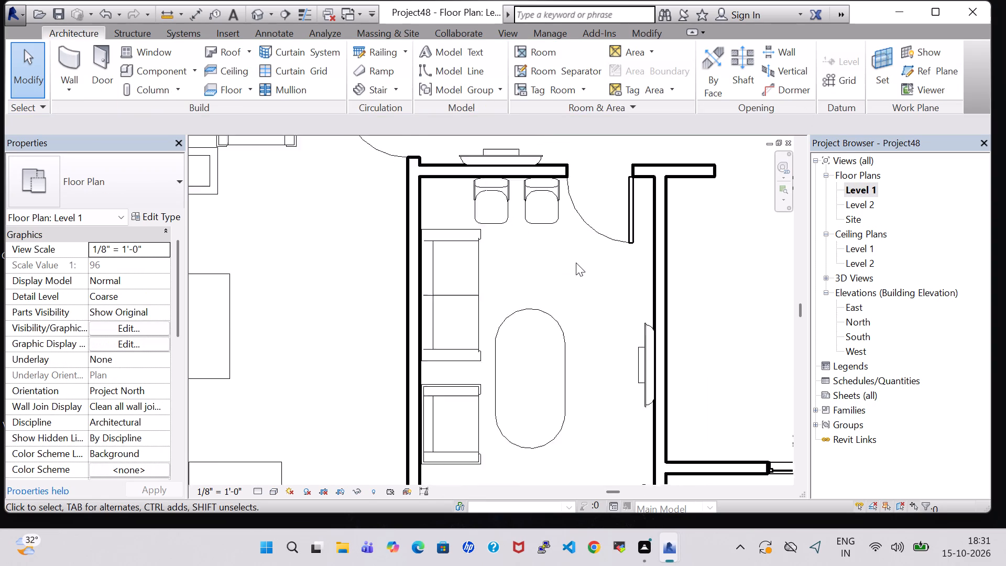
scroll(576, 263, "down", 6)
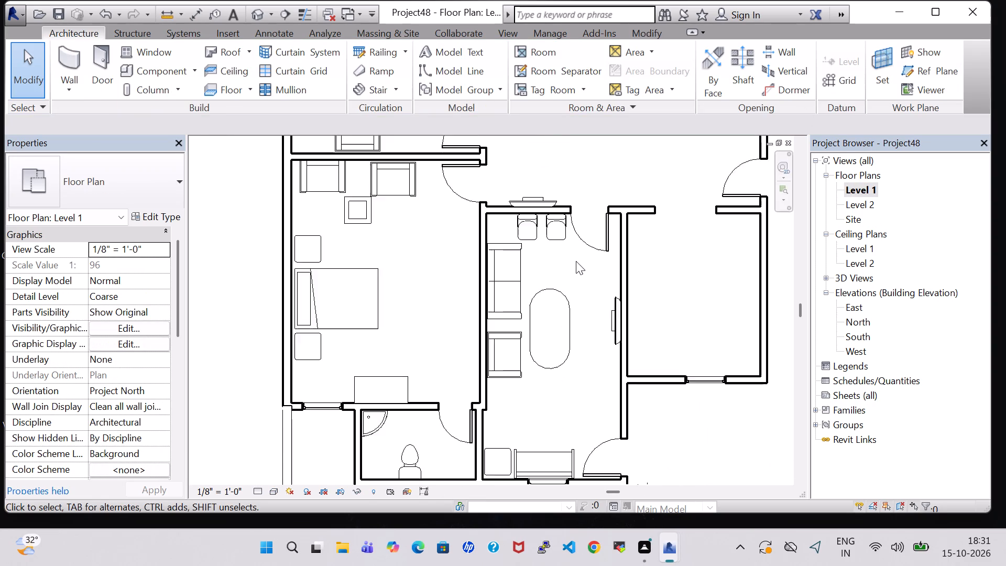
scroll(576, 261, "down", 1)
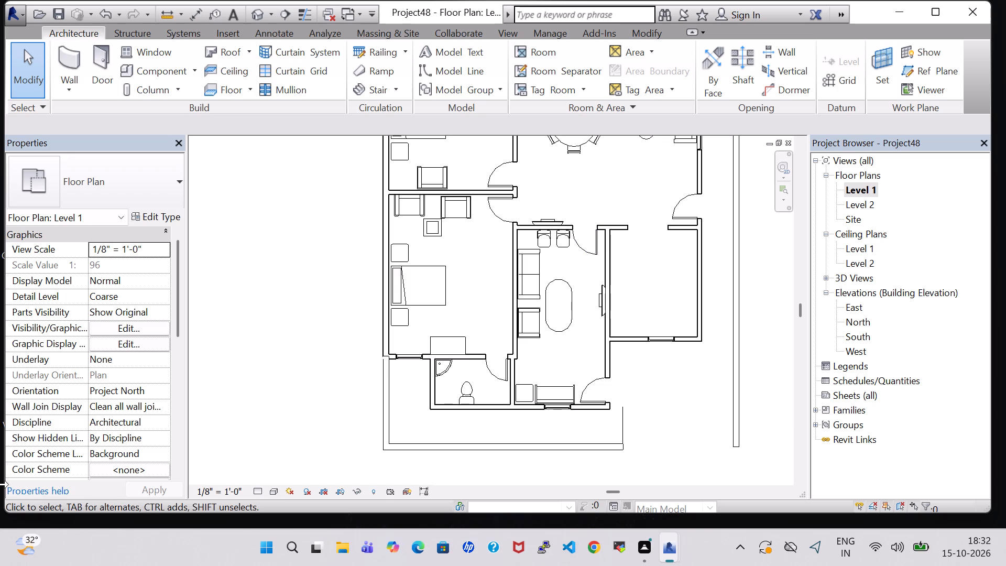
left_click(311, 294)
scroll(311, 294, "down", 2)
middle_click_drag(311, 294, 286, 350)
scroll(311, 294, "up", 1)
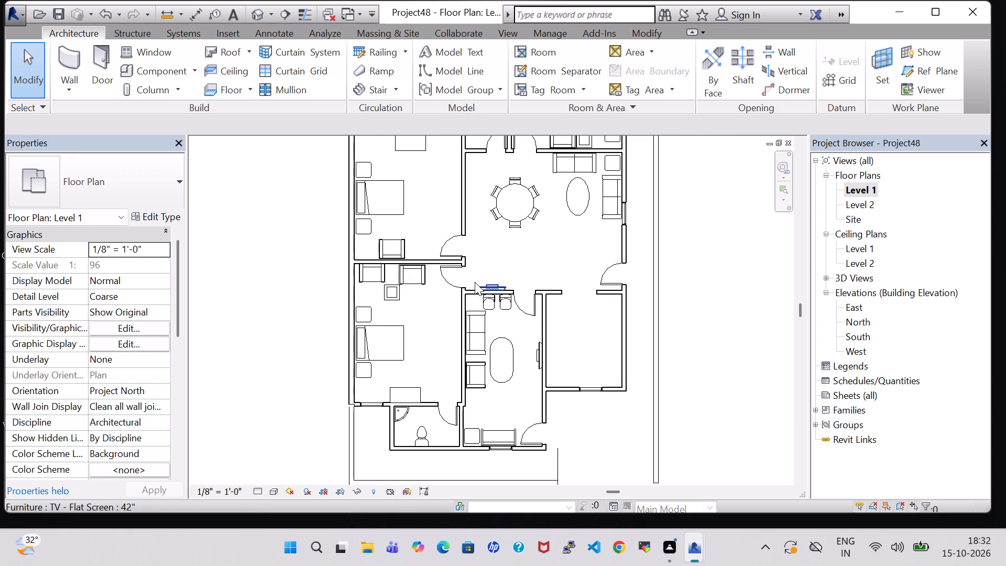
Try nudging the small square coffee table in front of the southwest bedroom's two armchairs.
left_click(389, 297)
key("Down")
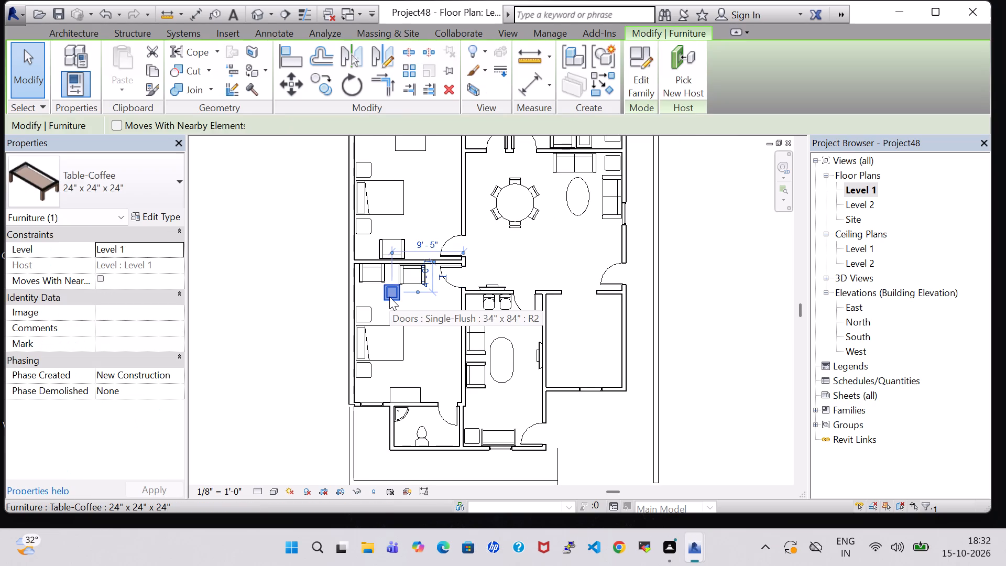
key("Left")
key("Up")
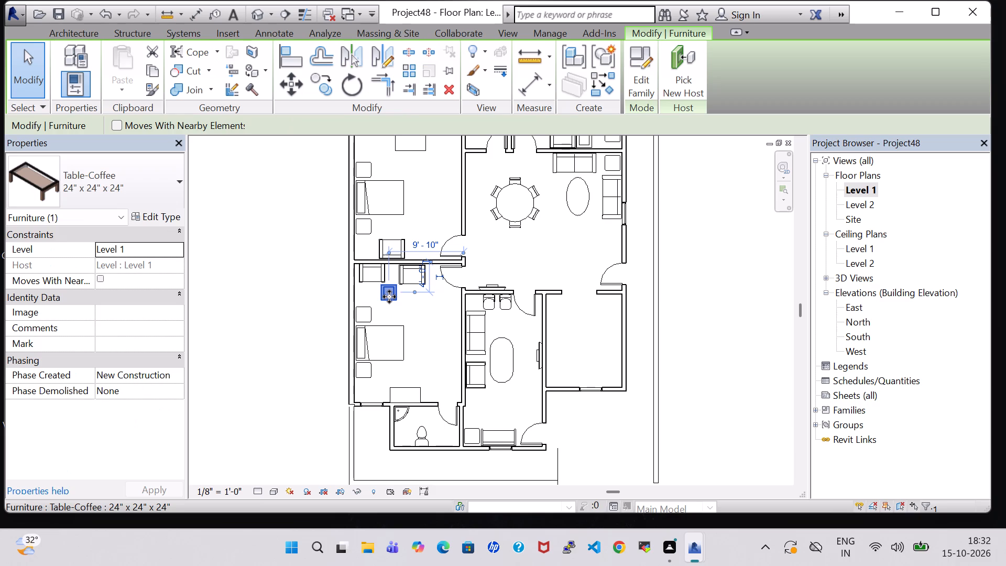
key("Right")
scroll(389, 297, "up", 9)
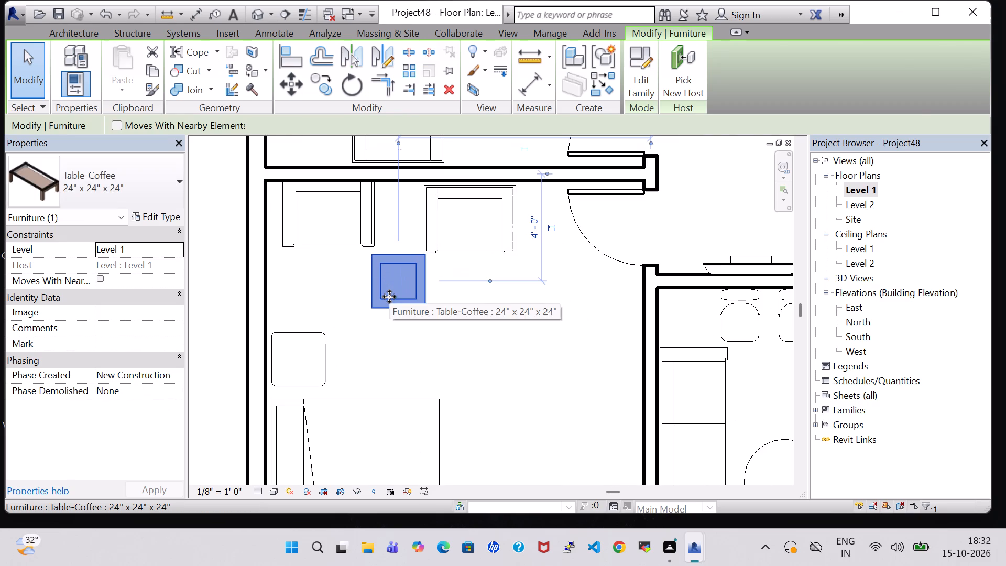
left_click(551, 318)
Load the Cook Top-4 Unit family from the library's Specialty Equipment Domestic folder as a component.
scroll(551, 318, "down", 5)
middle_click_drag(551, 318, 474, 327)
scroll(474, 327, "down", 3)
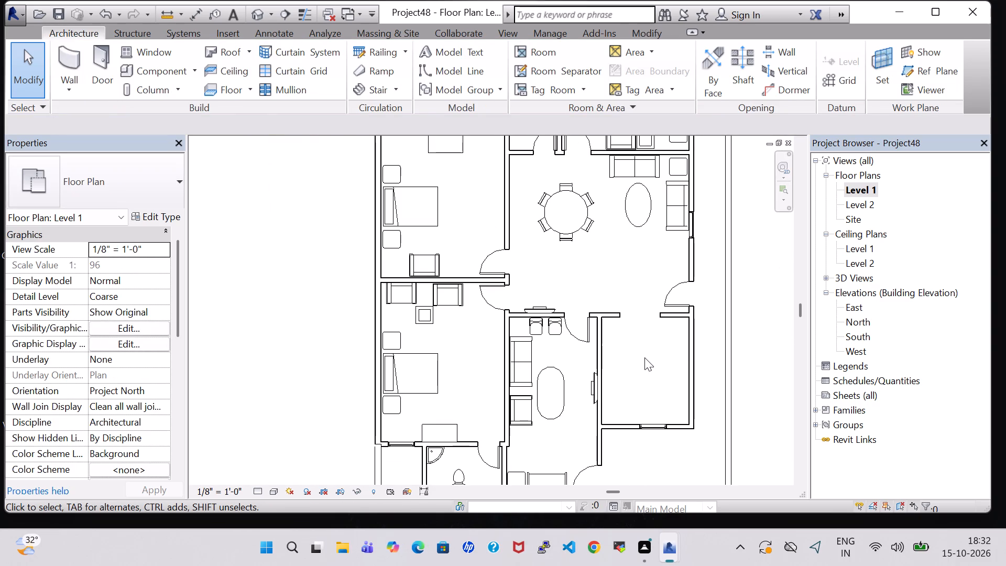
left_click(162, 76)
left_click(632, 76)
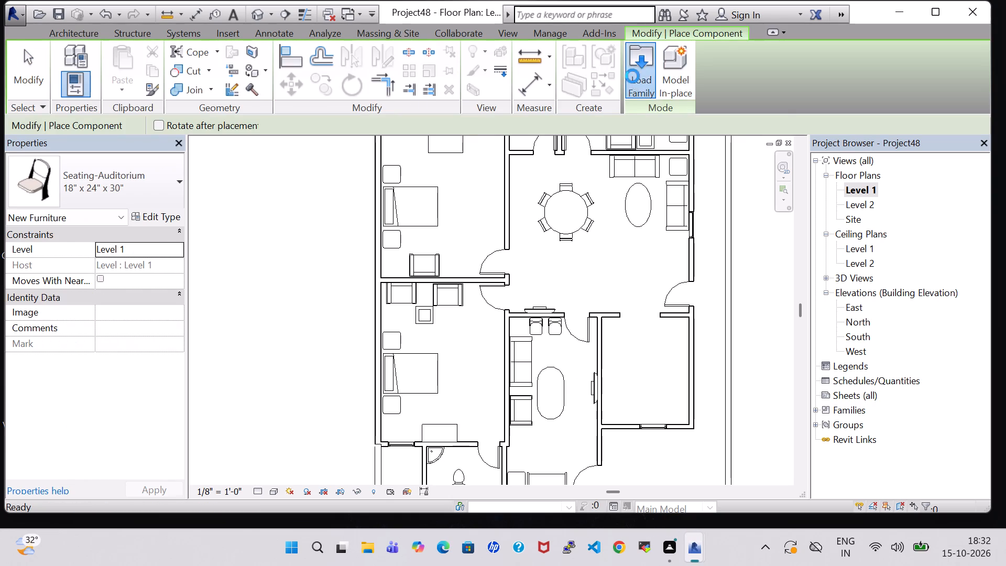
scroll(660, 310, "down", 1)
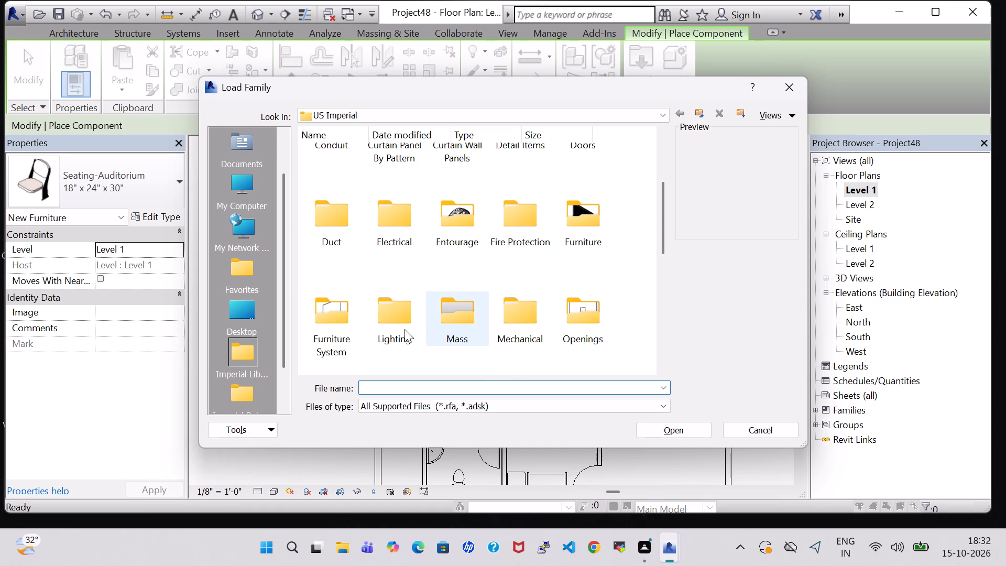
left_click(384, 329)
key("s")
double_click(399, 183)
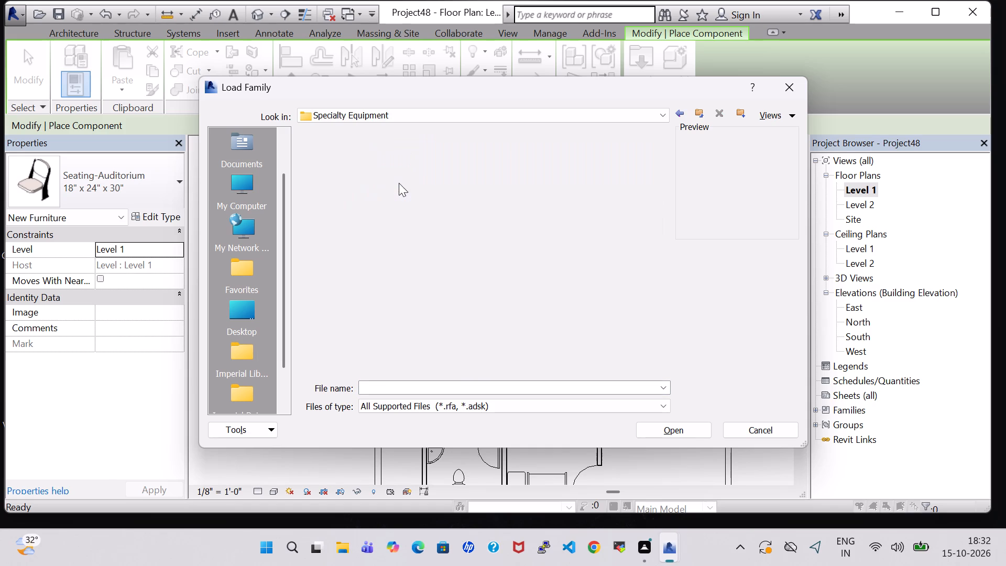
double_click(407, 181)
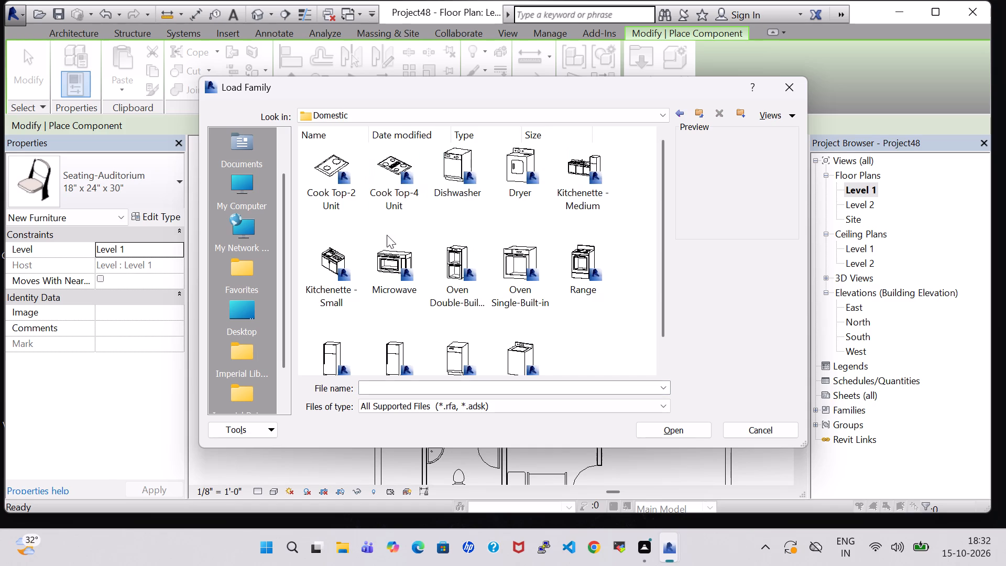
left_click(391, 182)
left_click(682, 426)
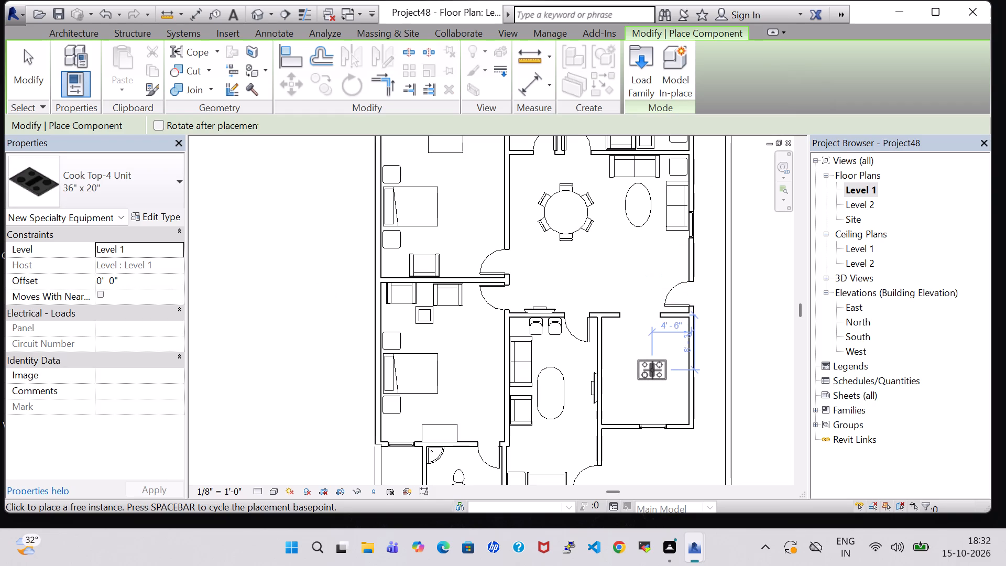
Place the 36" x 20" cook top lengthwise against the empty southeast room's east wall, about 7'-1" north of its south wall.
key("space")
key("space")
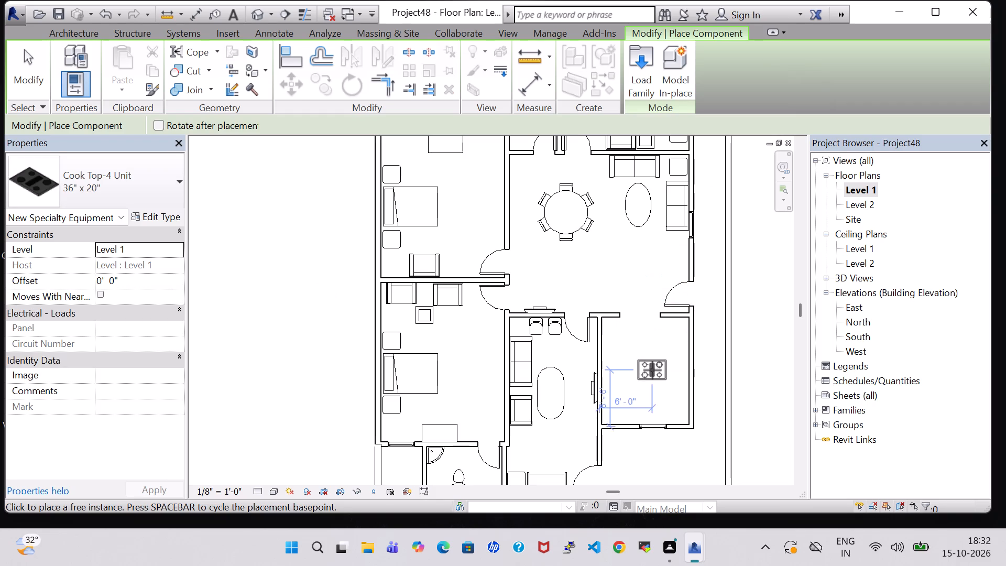
key("space")
scroll(655, 370, "up", 7)
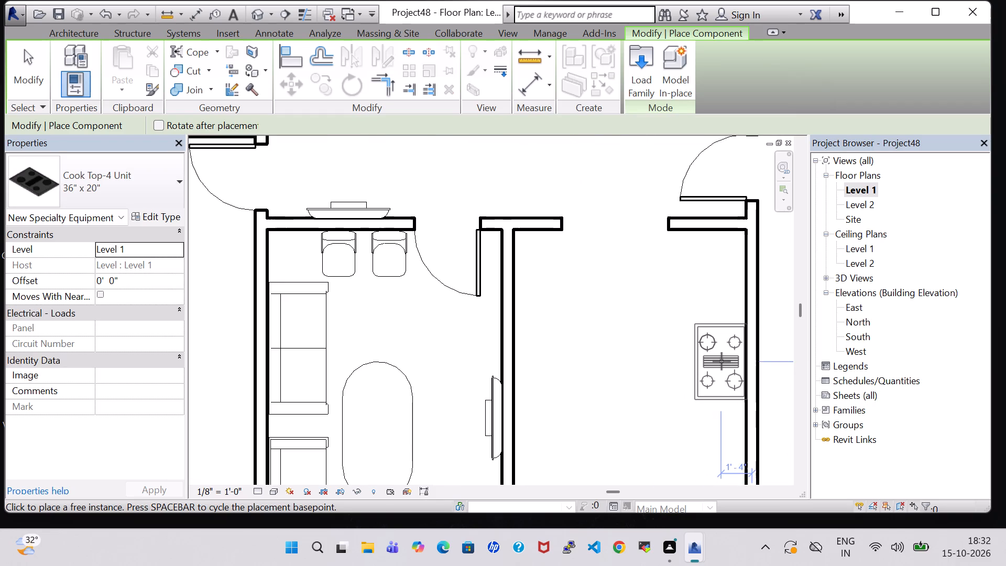
left_click(721, 361)
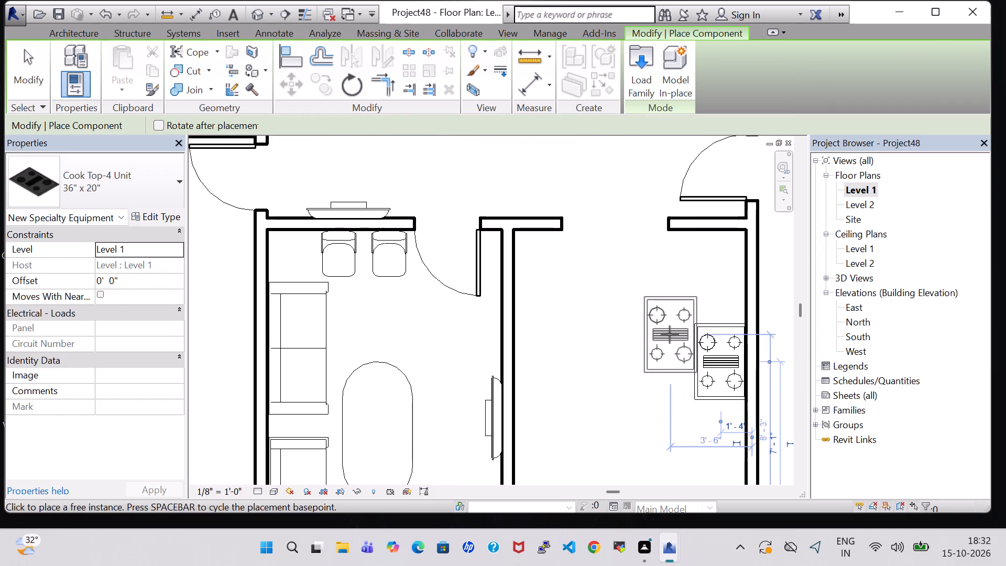
Load the Sink Kitchen-Double family from the US Imperial library's Plumbing Architectural Fixtures Sinks folder as a component.
key("Escape")
key("Escape")
scroll(670, 334, "down", 3)
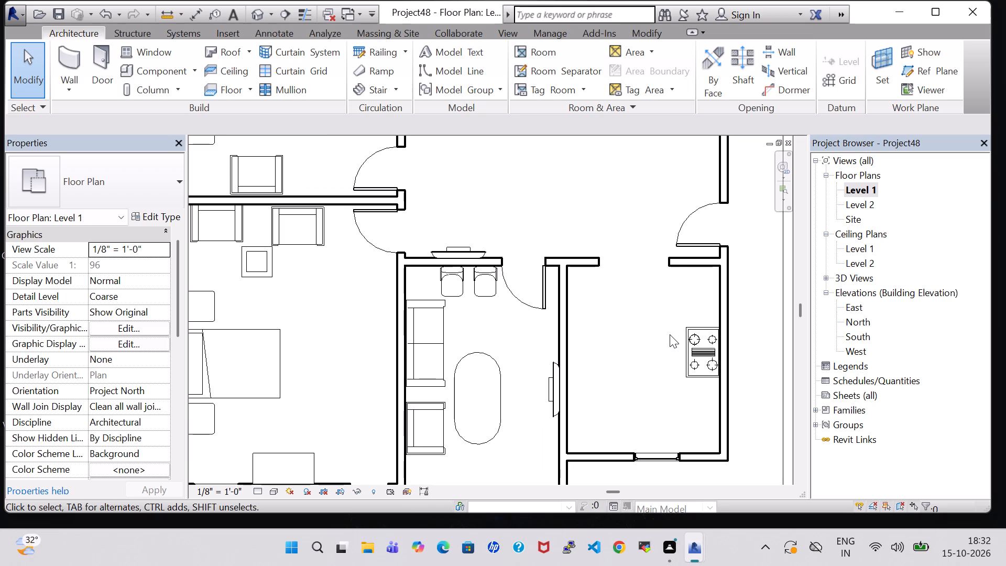
left_click(169, 73)
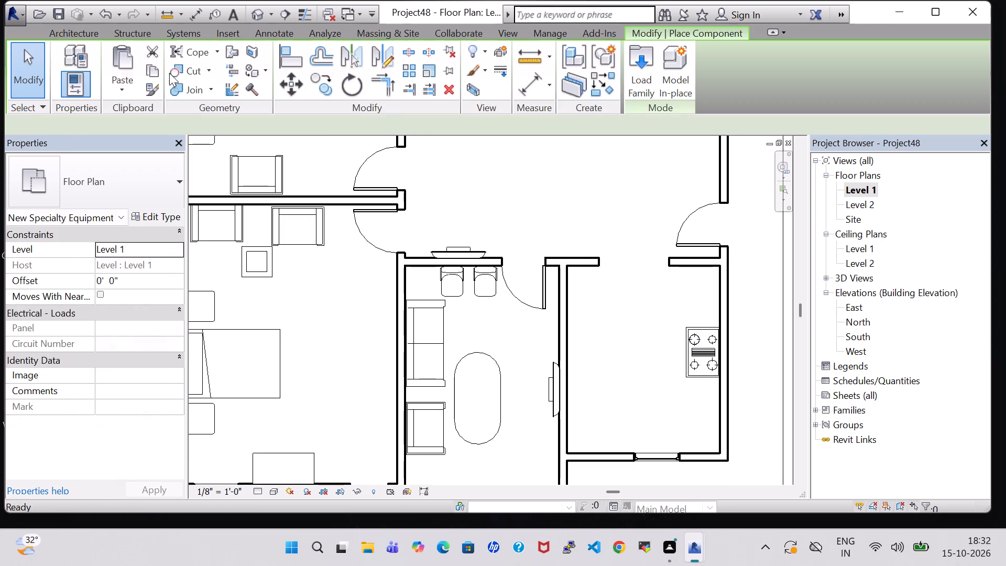
left_click(631, 69)
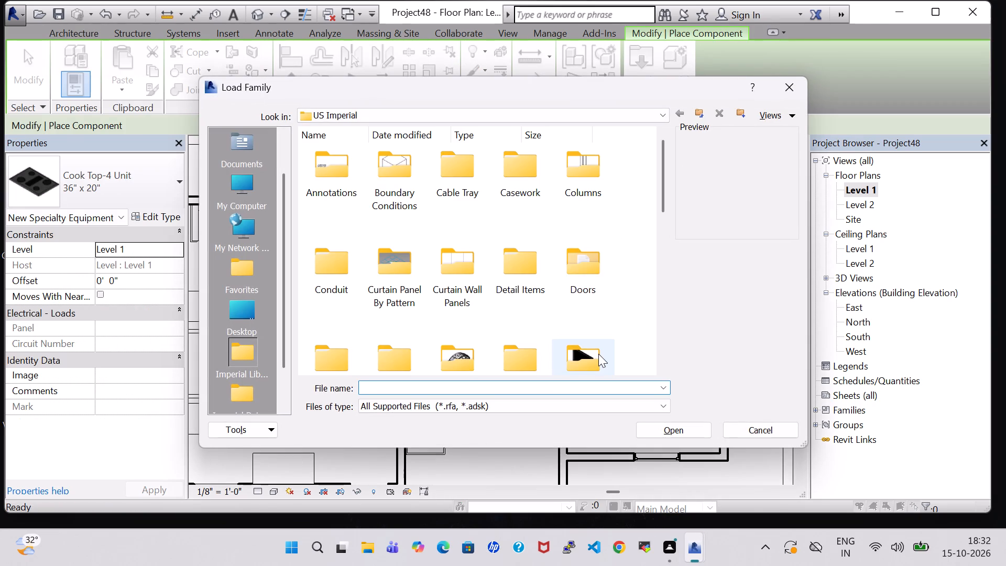
double_click(598, 354)
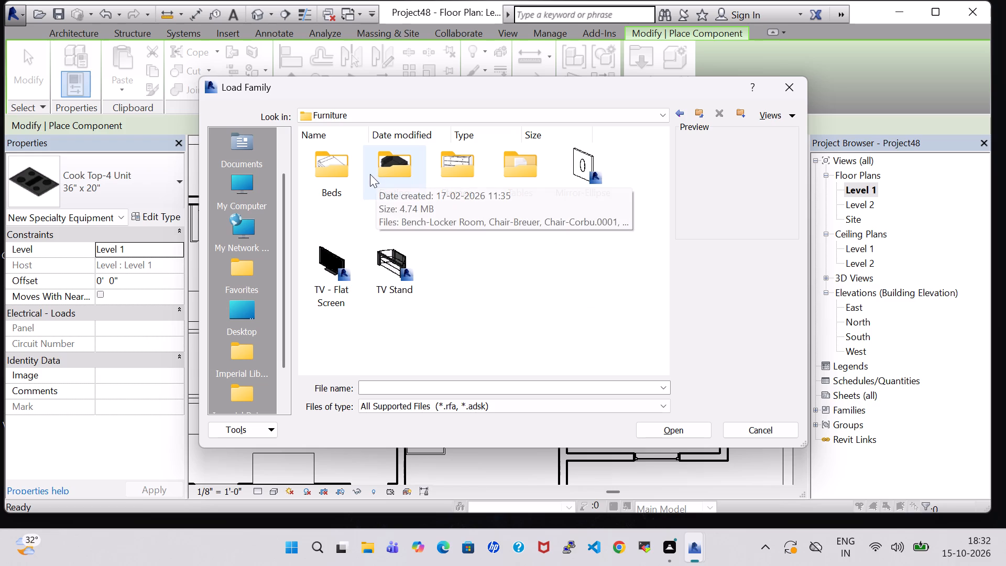
left_click(680, 117)
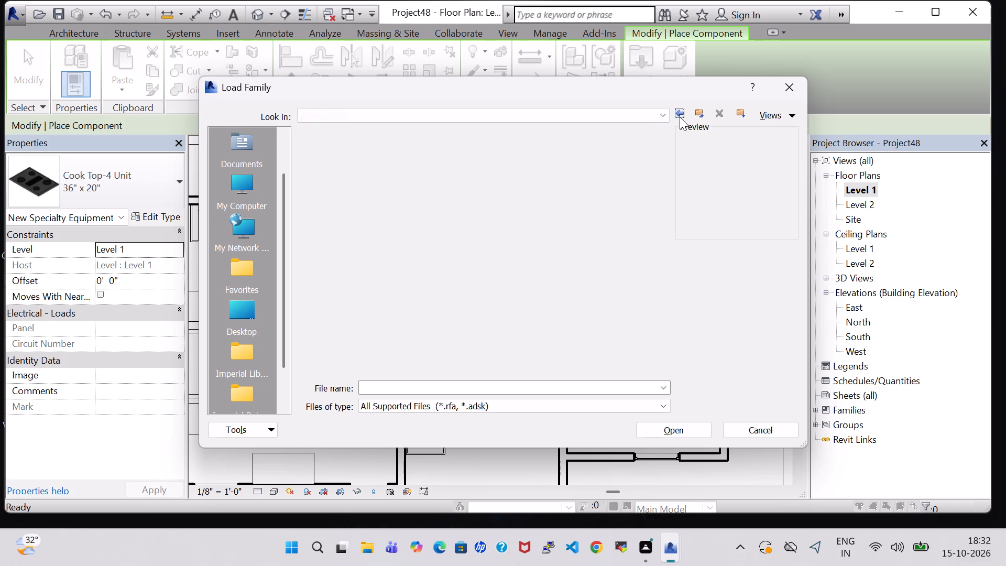
left_click(562, 281)
key("p")
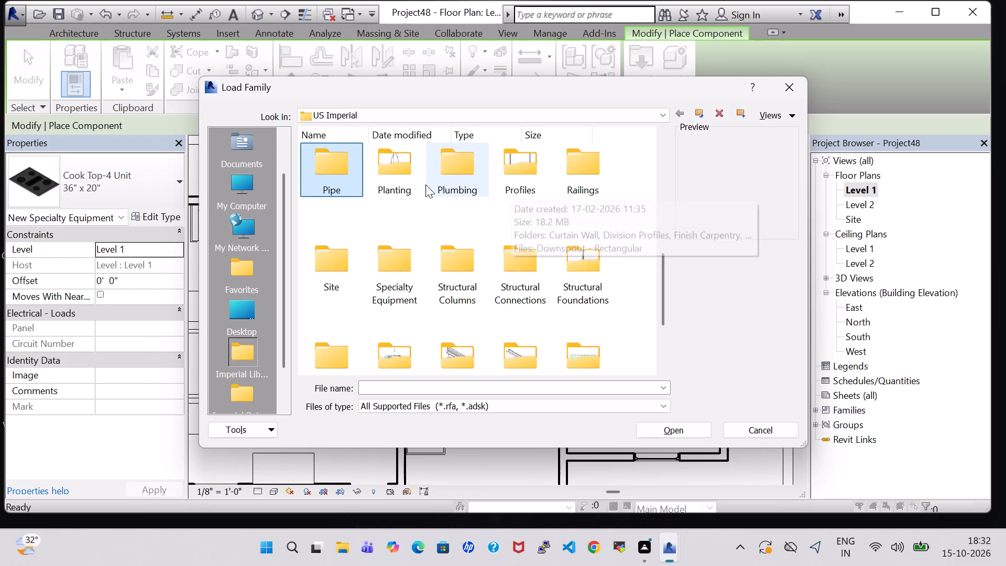
left_click(418, 183)
double_click(439, 178)
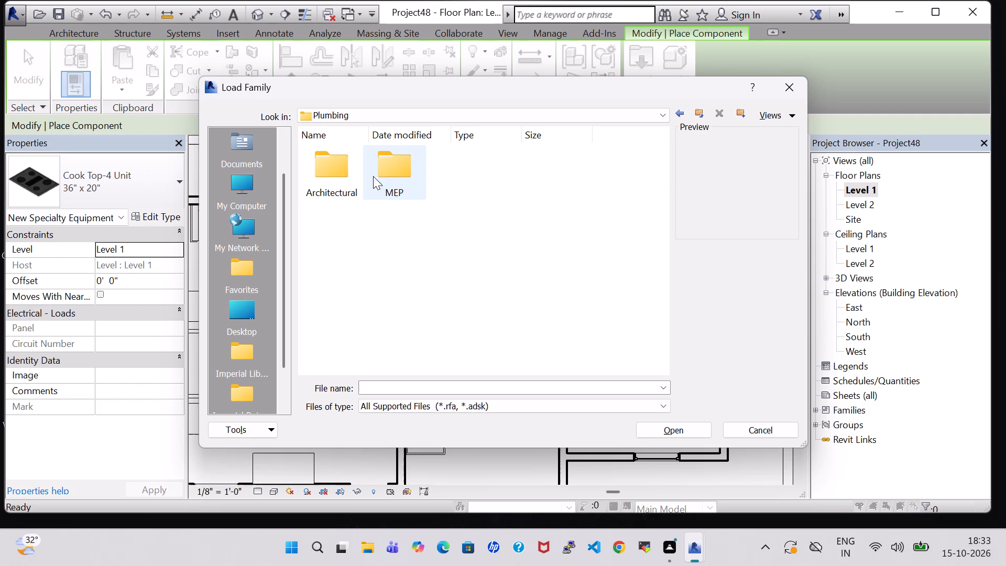
double_click(350, 176)
double_click(382, 172)
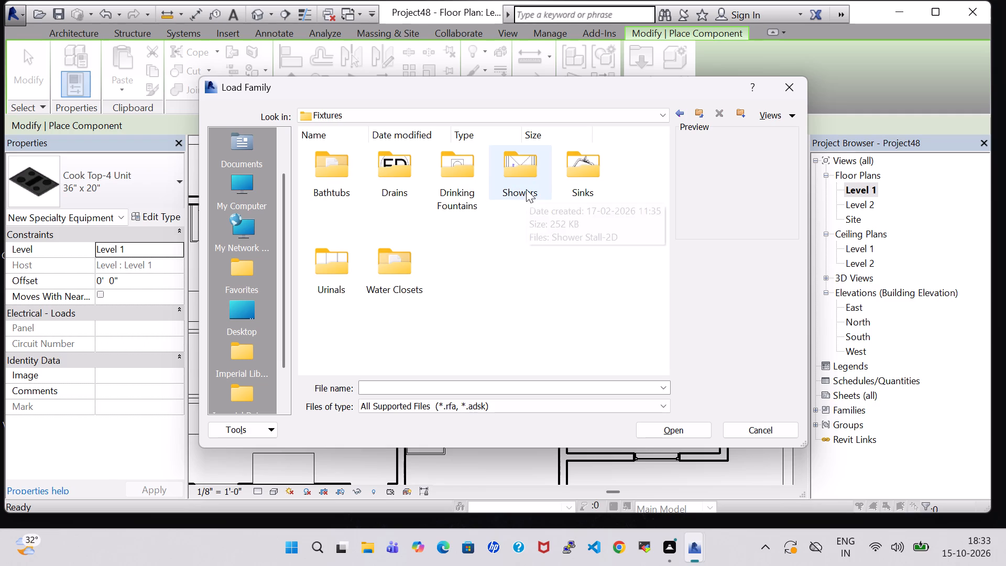
double_click(579, 181)
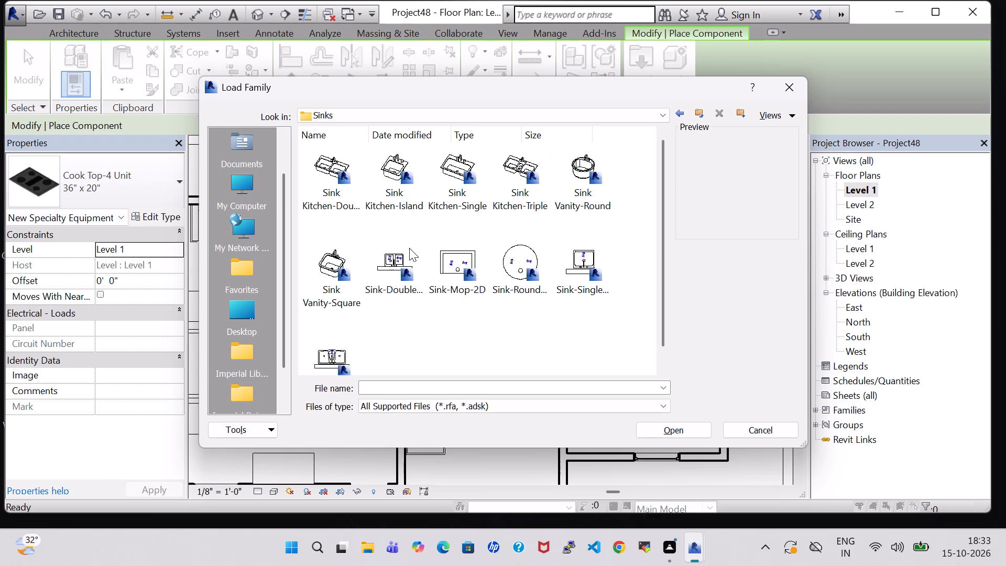
left_click(319, 165)
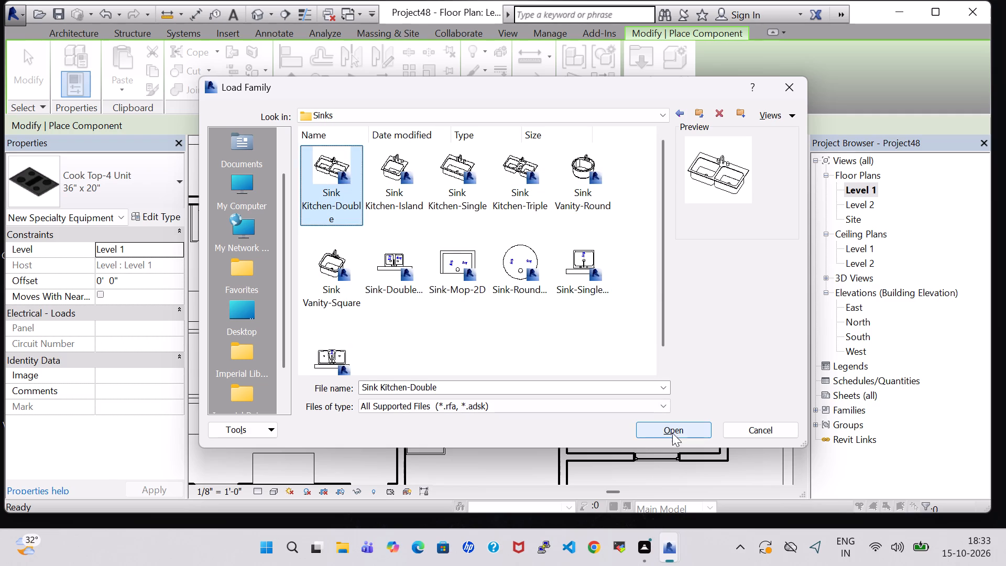
left_click(672, 432)
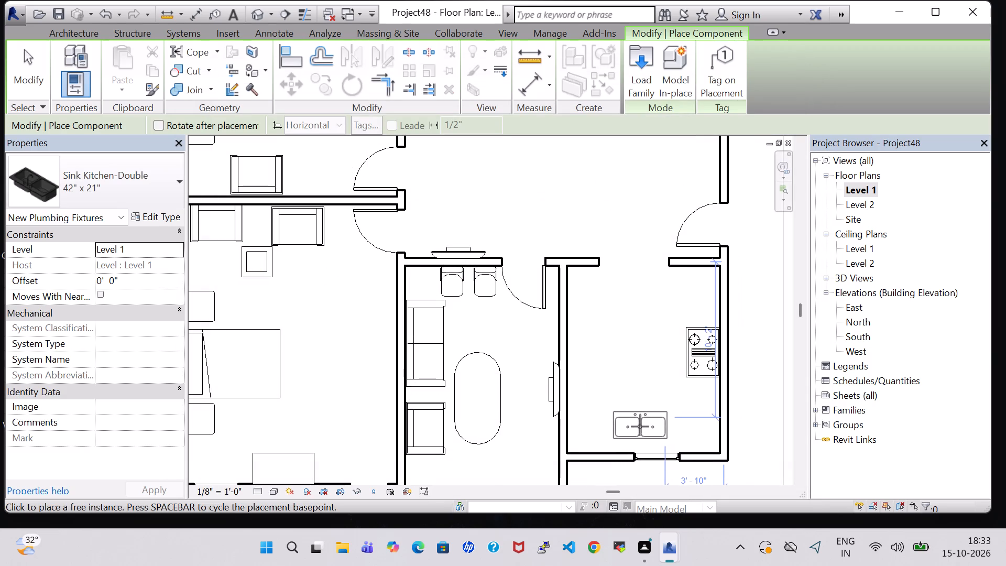
Place the 42" x 21" double sink against the kitchen's south wall, faucet side to the wall, about 1'-0" from the west wall.
key("space")
key("space")
scroll(640, 427, "up", 5)
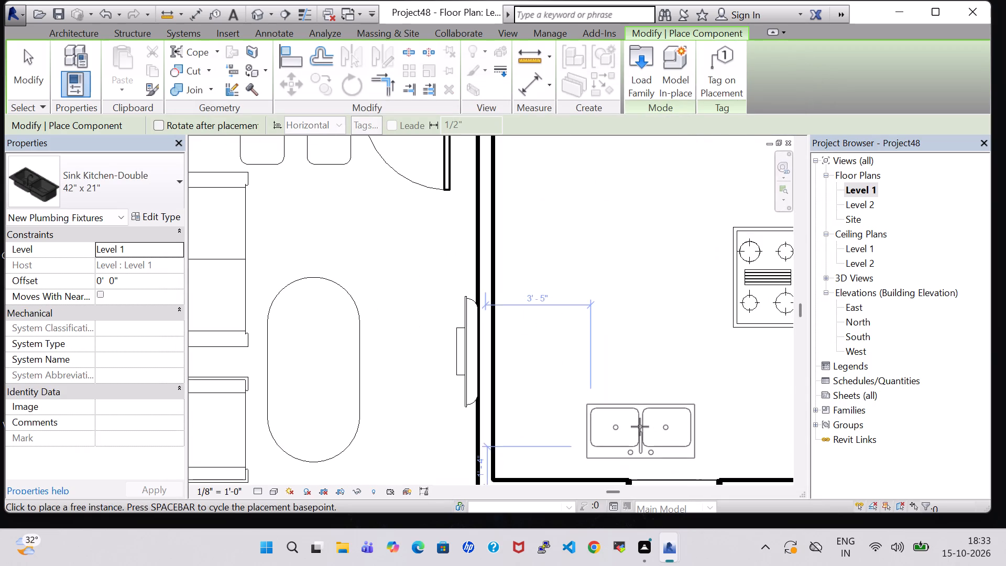
scroll(640, 427, "down", 2)
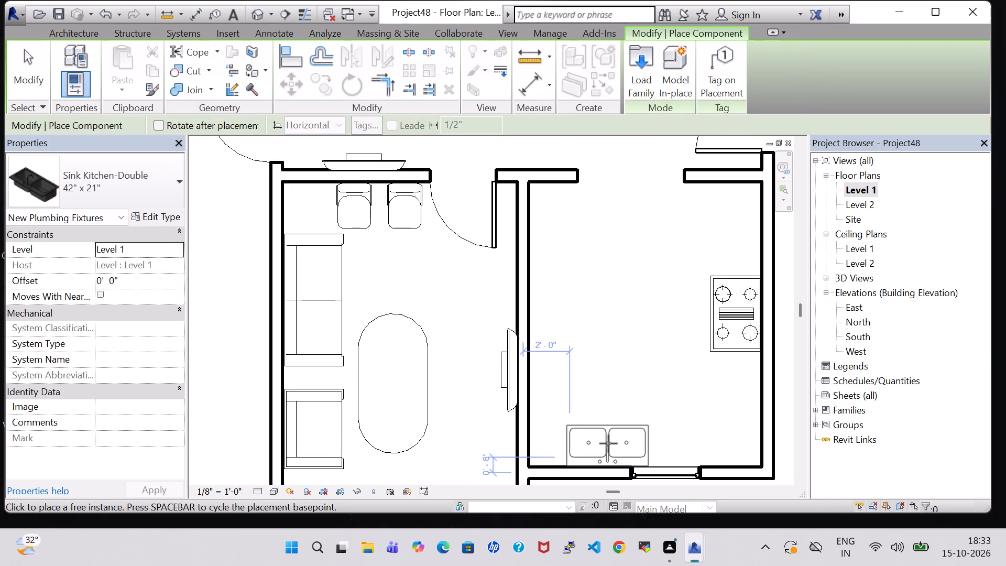
scroll(589, 440, "up", 5)
middle_click_drag(589, 440, 581, 306)
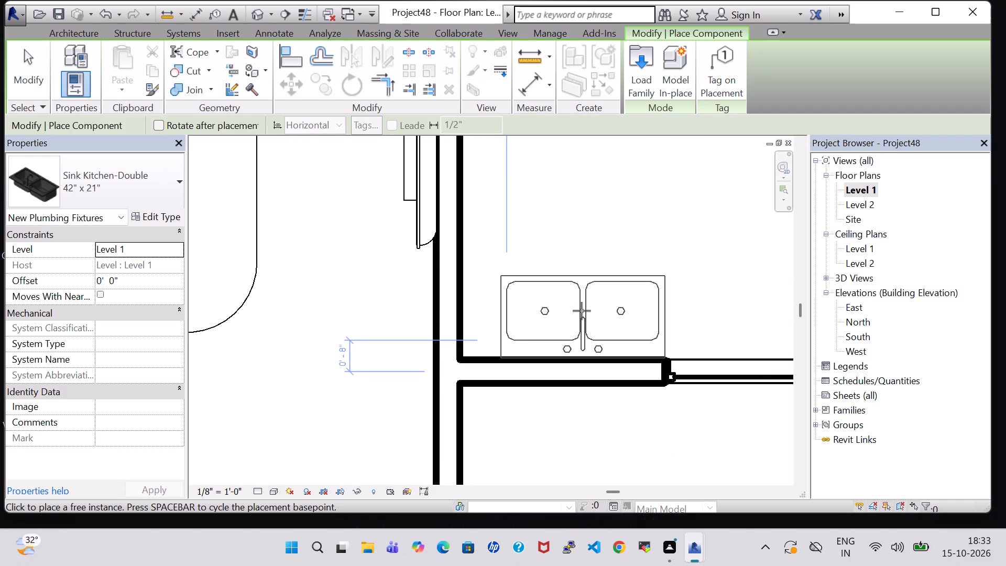
scroll(582, 311, "down", 3)
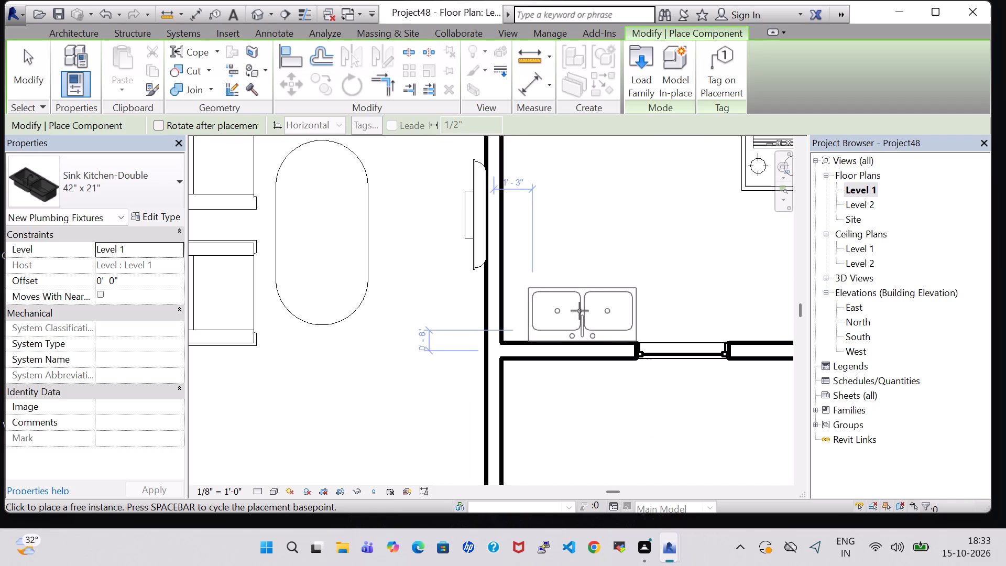
left_click(577, 311)
key("Escape")
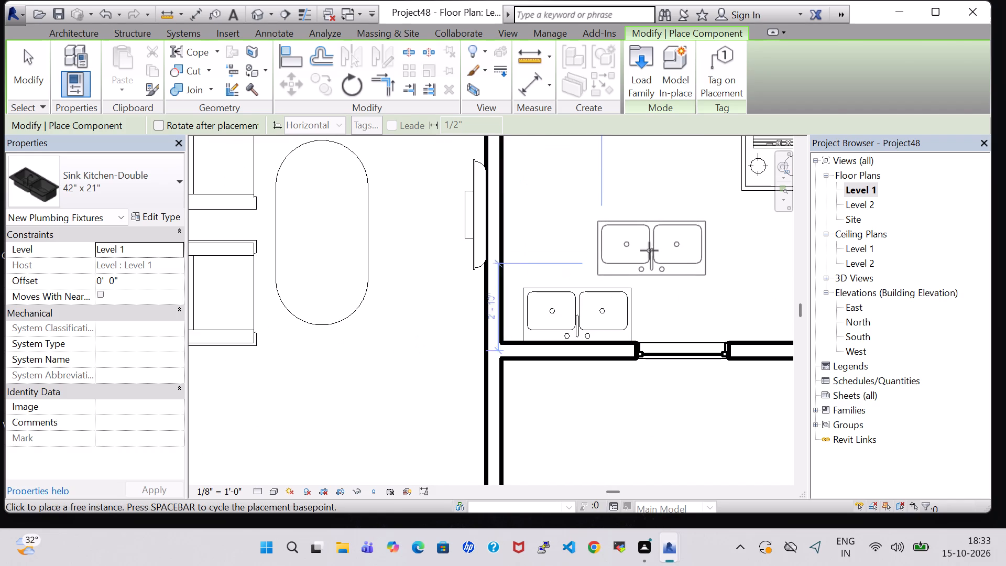
key("Escape")
left_click(609, 294)
key("Left")
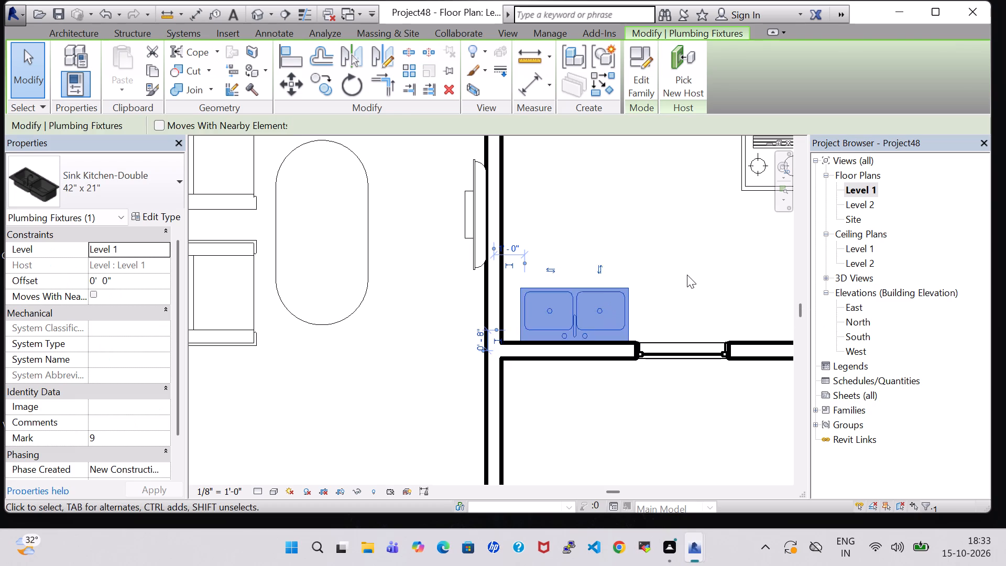
left_click(690, 275)
Examine the kitchen's cook top and sink and the surrounding furnished rooms in the 3D view from several angles.
scroll(690, 275, "down", 3)
middle_click_drag(690, 275, 679, 325)
scroll(690, 275, "up", 1)
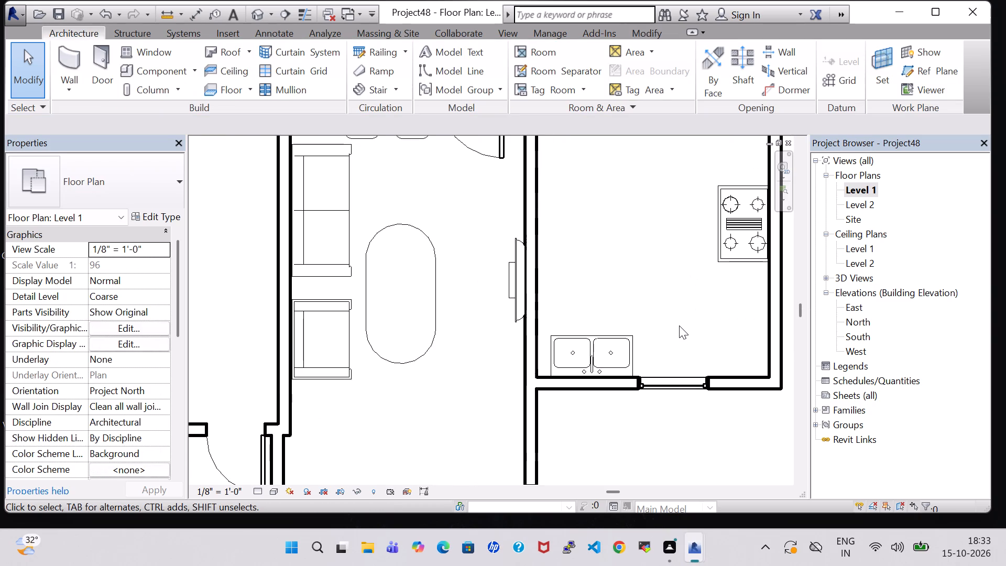
scroll(679, 325, "down", 3)
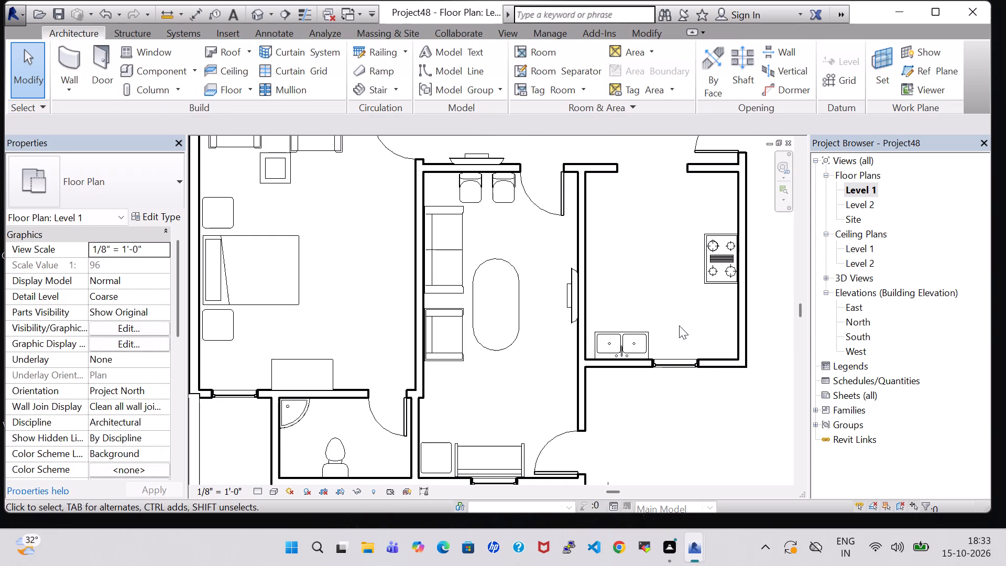
left_click(151, 72)
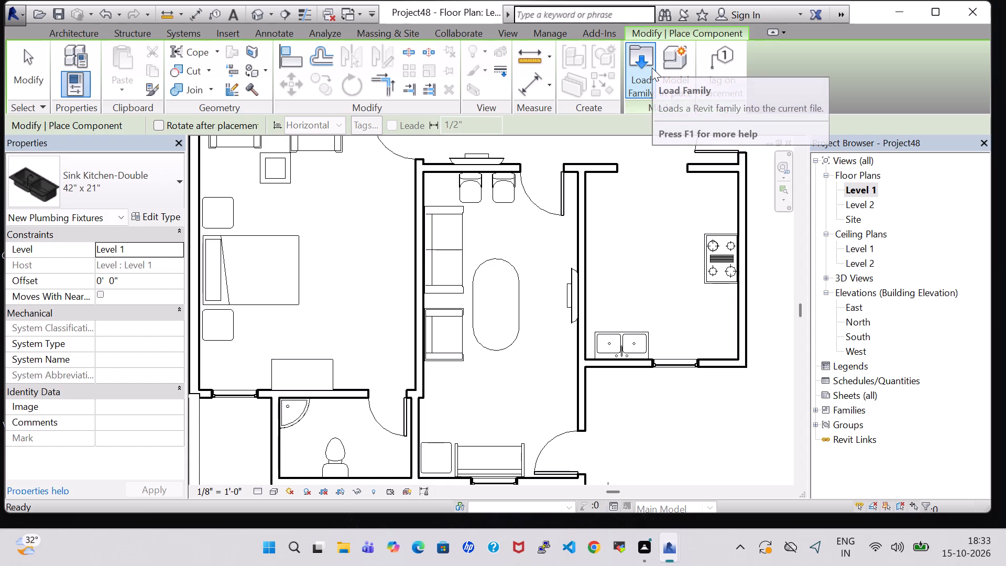
left_click(258, 16)
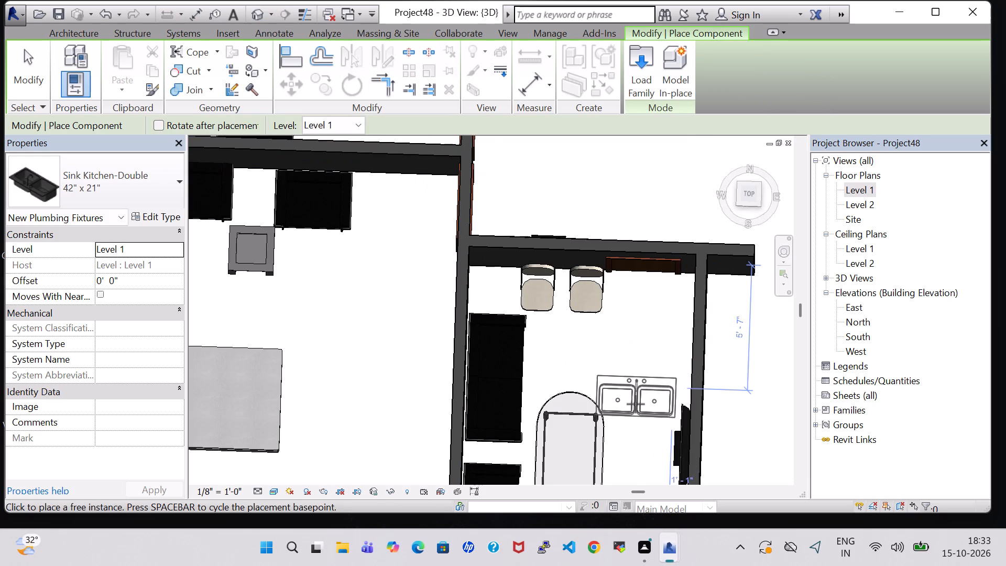
key("Escape")
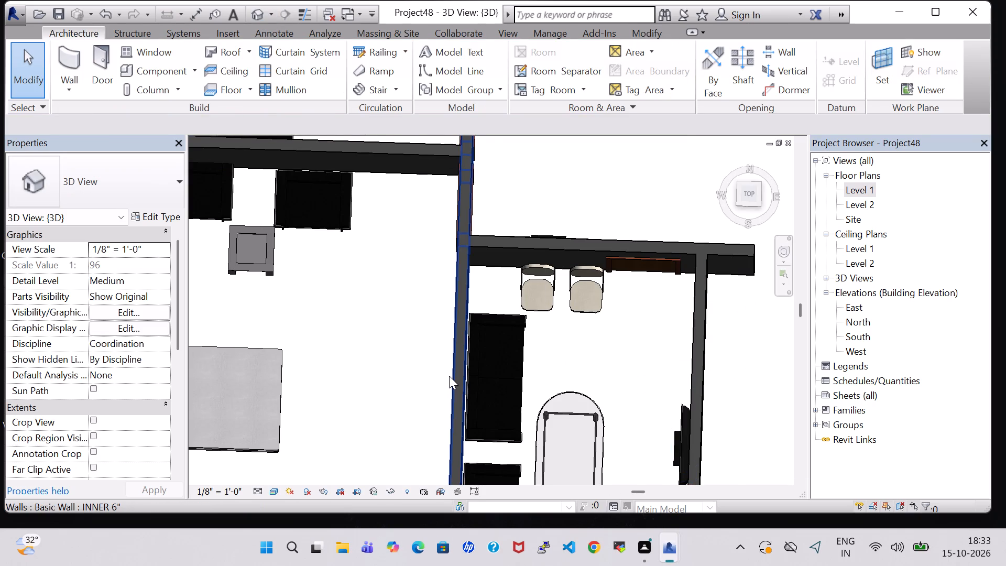
scroll(449, 371, "down", 6)
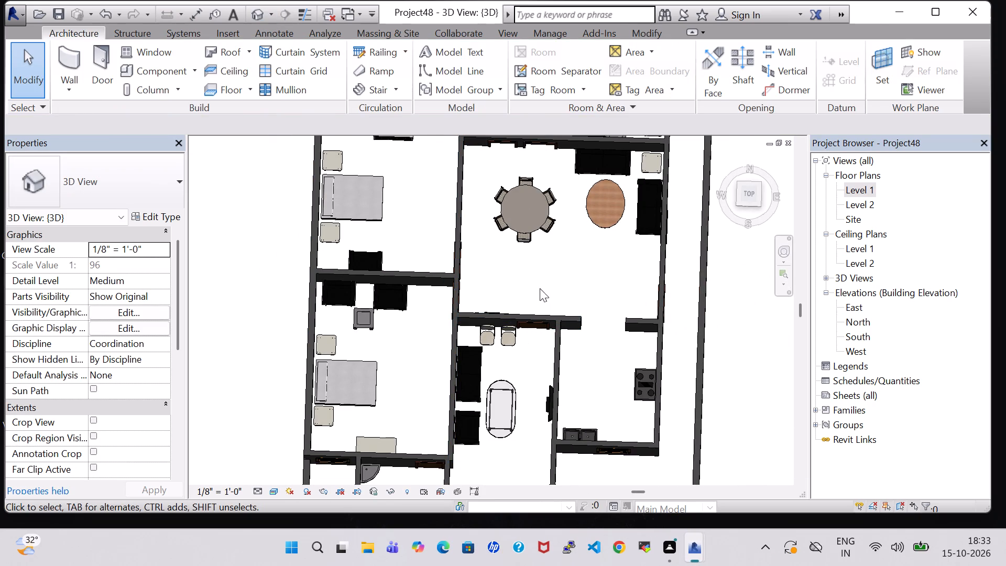
middle_click_drag(550, 265, 551, 346)
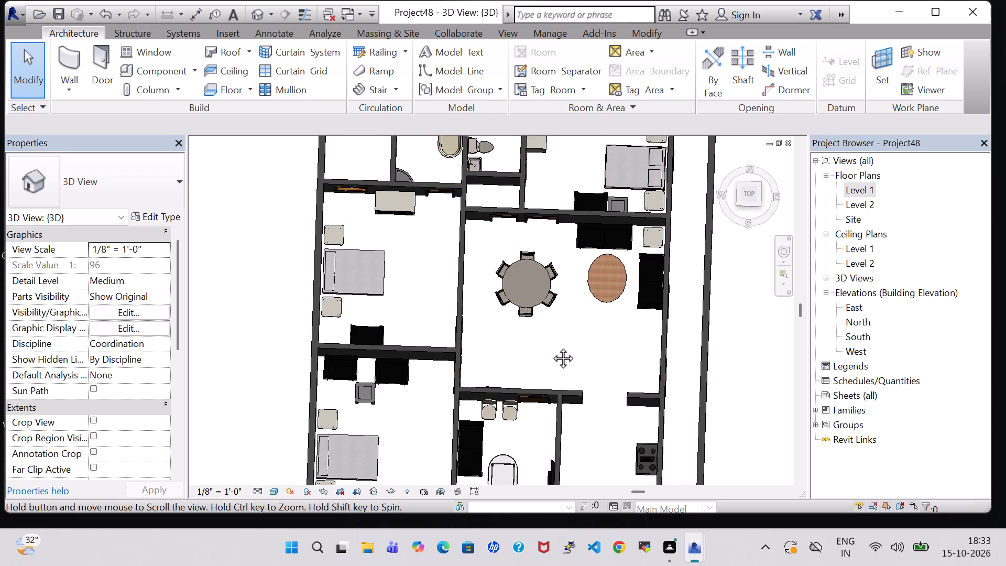
middle_click_drag(551, 346, 549, 440)
middle_click_drag(508, 437, 458, 255)
middle_click(458, 248)
middle_click(457, 240)
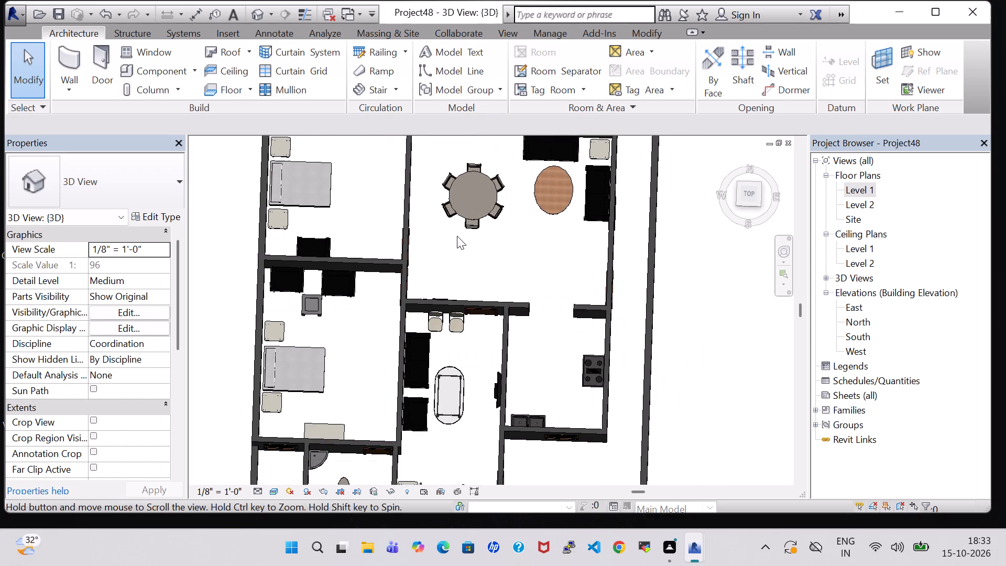
middle_click_drag(532, 350, 289, 299, "shift")
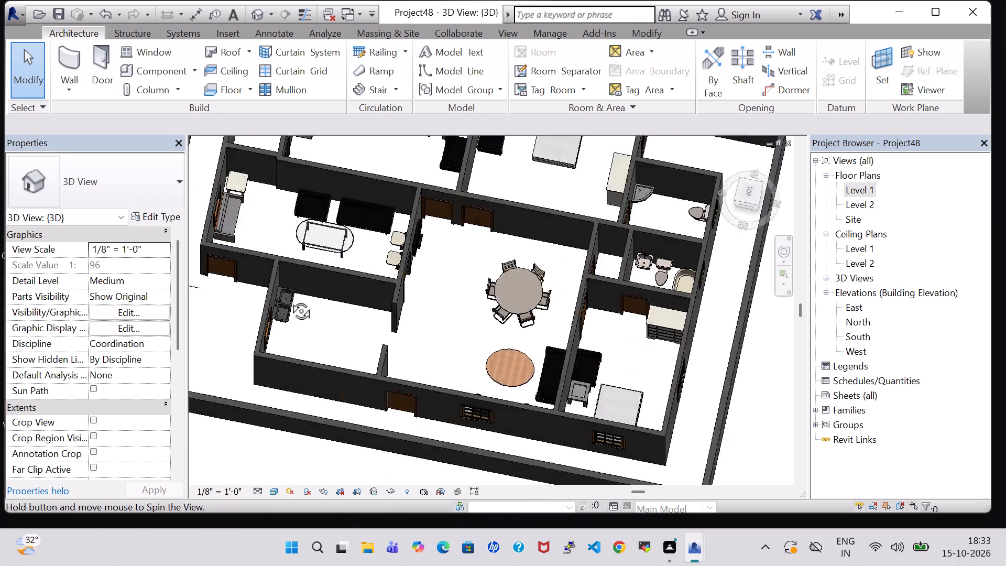
middle_click_drag(289, 299, 210, 168, "shift")
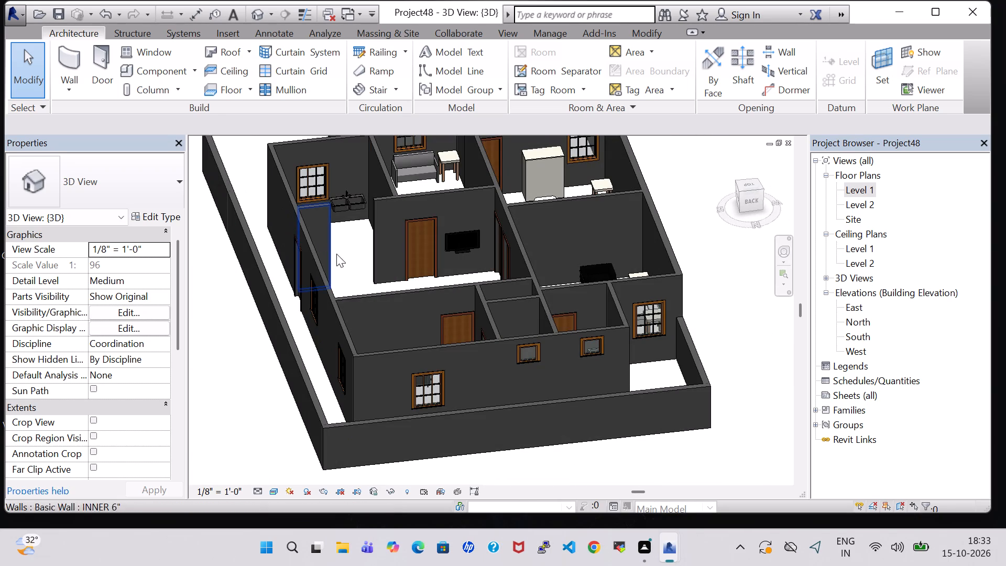
middle_click_drag(342, 256, 260, 221, "shift")
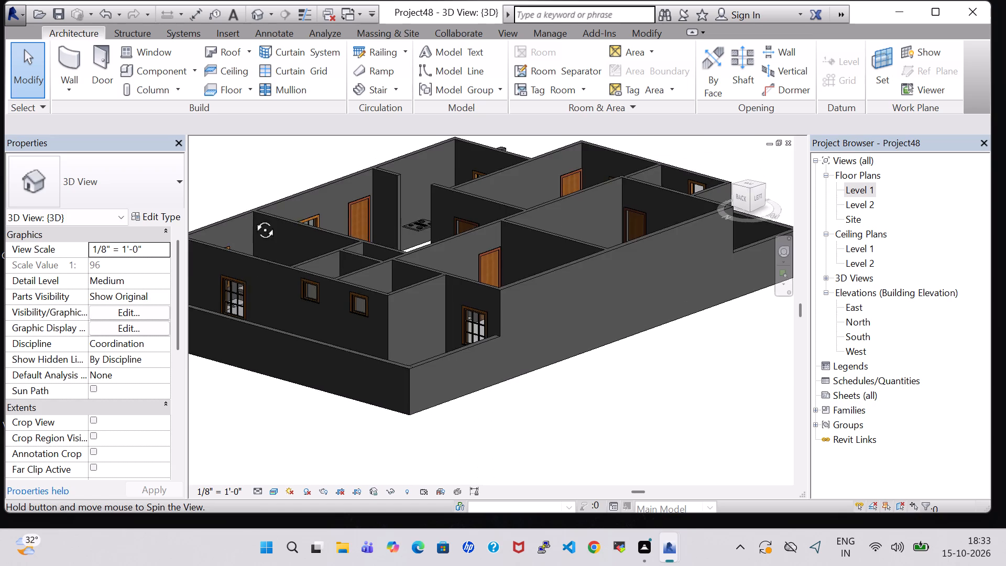
middle_click_drag(260, 221, 271, 225, "shift")
scroll(272, 225, "up", 1, "shift")
Return to the Level 1 floor plan and load the Refrigerator family from the US Imperial library's Specialty Equipment Domestic folder as a component.
double_click(858, 193)
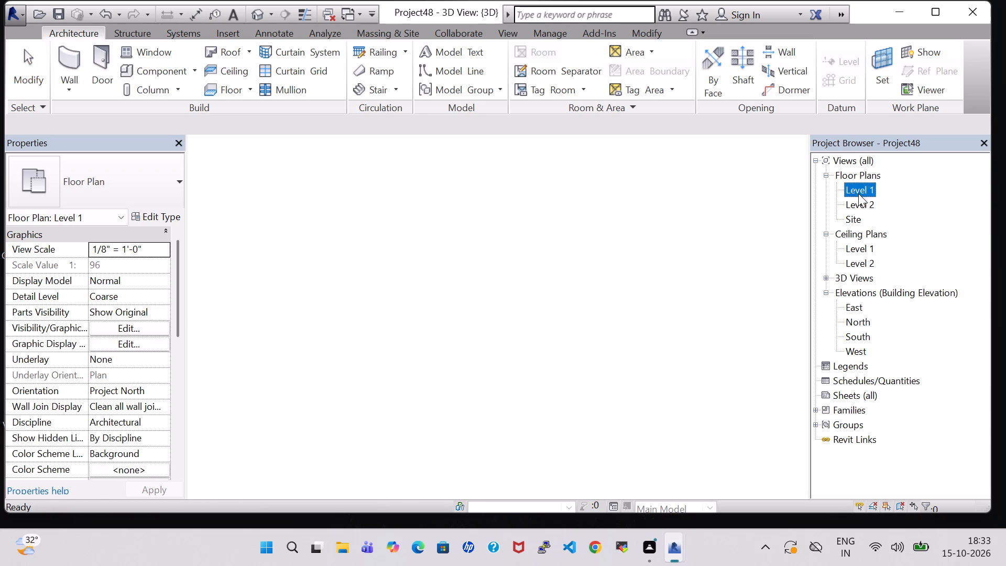
scroll(636, 290, "down", 1)
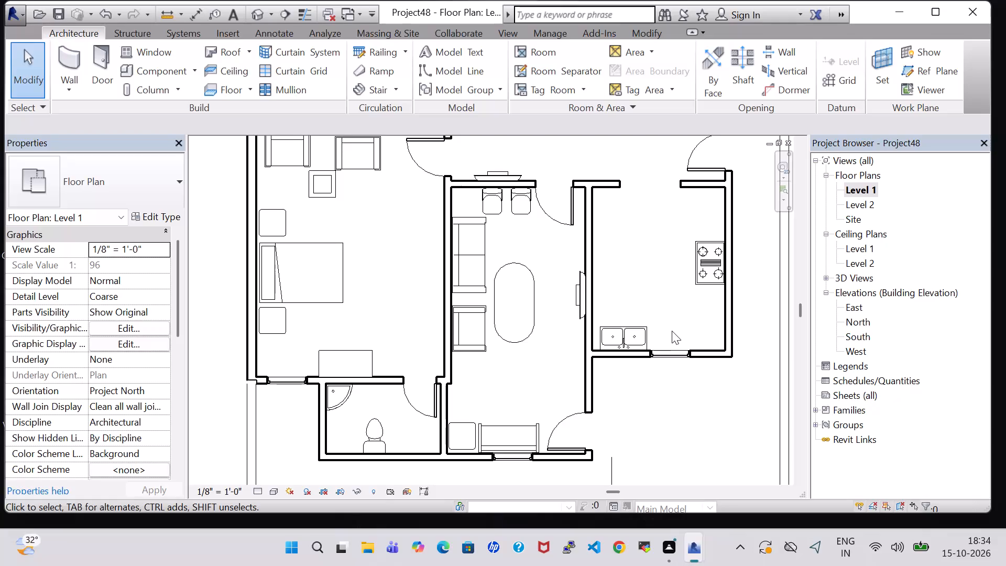
left_click(168, 73)
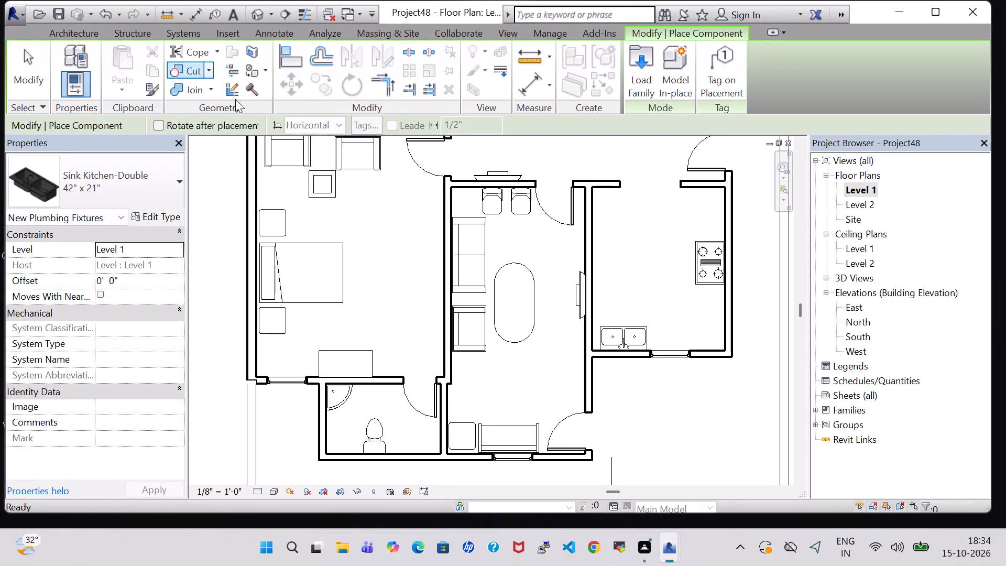
left_click(633, 73)
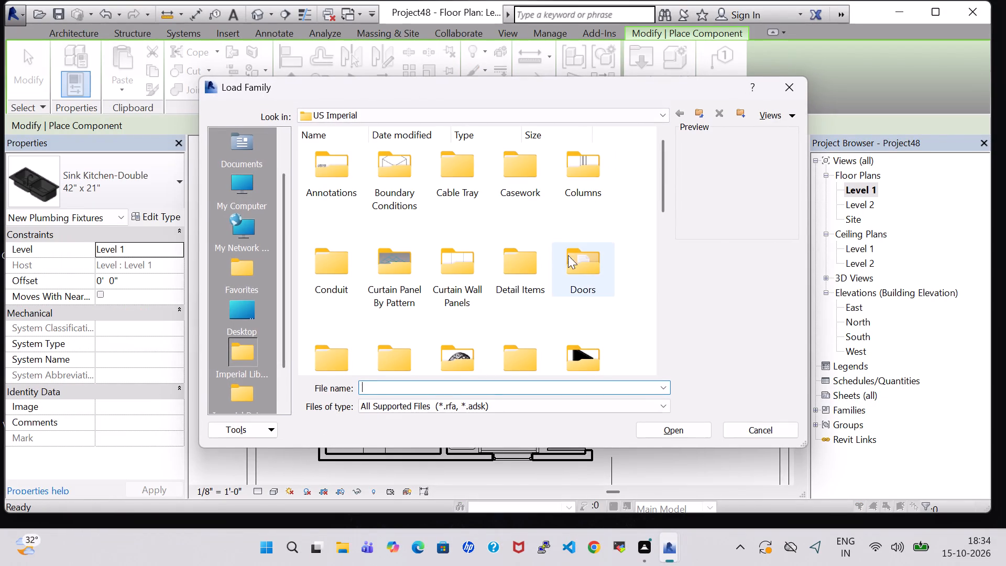
left_click(513, 280)
key("s")
double_click(419, 181)
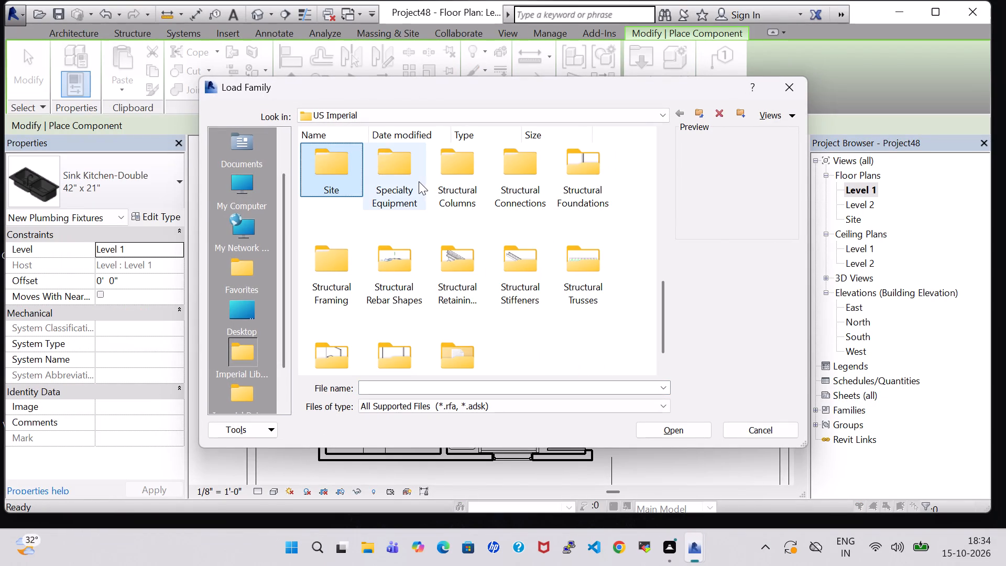
double_click(388, 178)
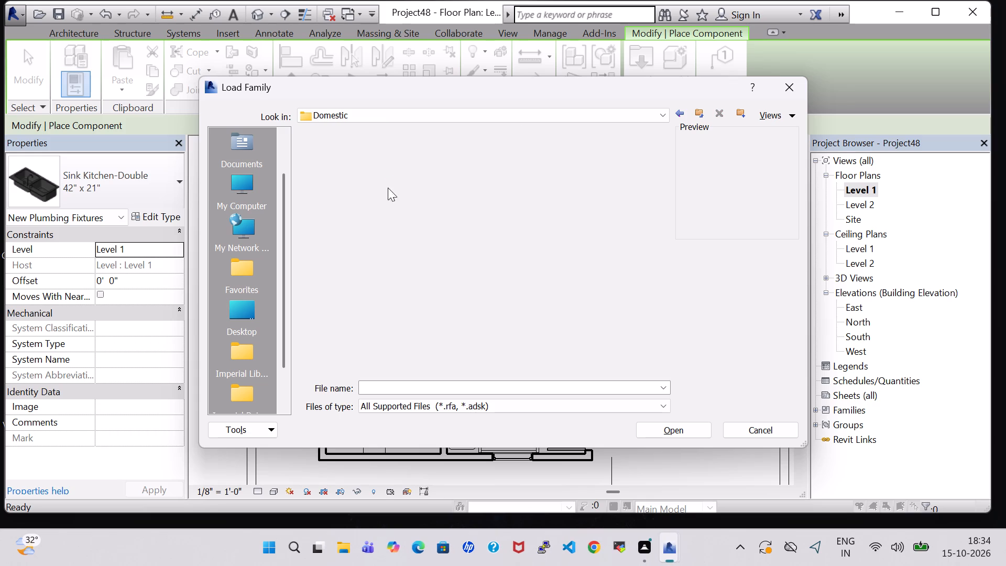
scroll(407, 276, "down", 1)
left_click(373, 326)
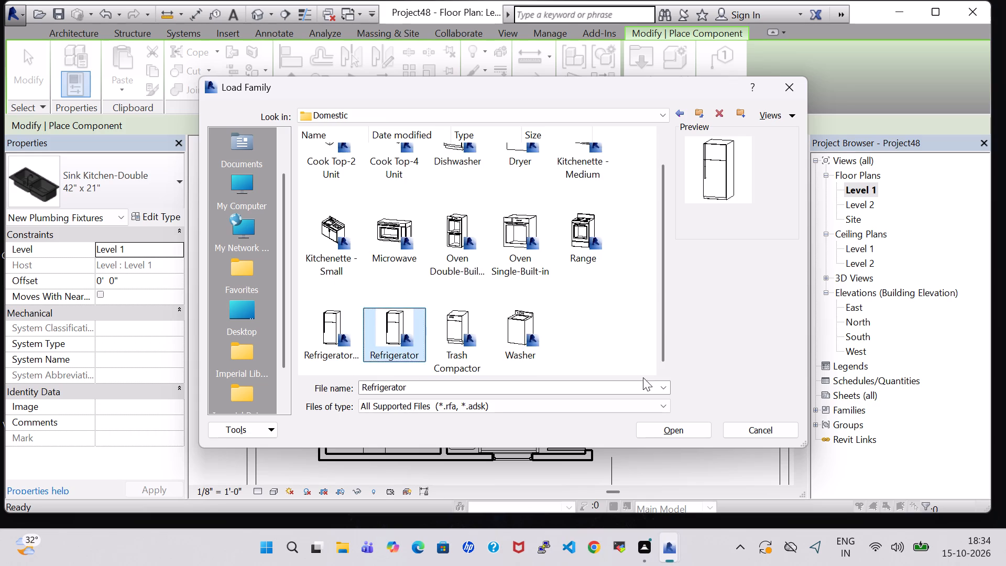
left_click(682, 428)
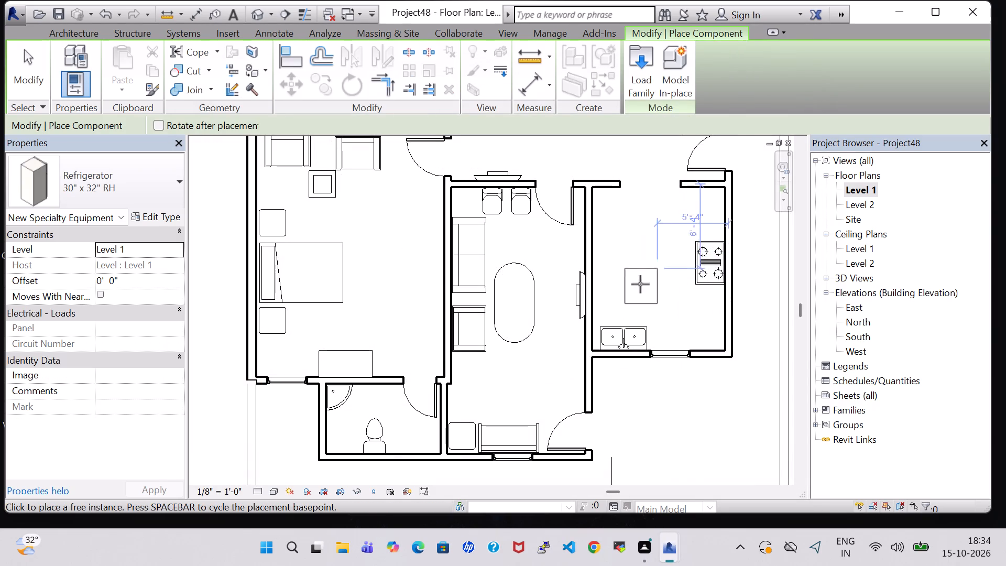
Place the 30" x 32" RH refrigerator in the kitchen's northwest corner, rotated to face east with its back to the west wall.
left_click(611, 237)
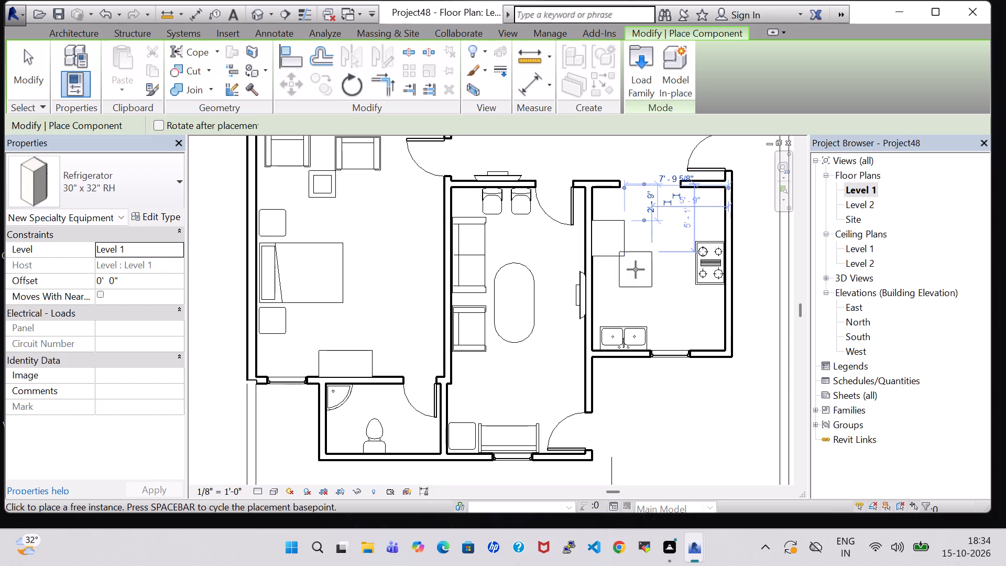
key("Escape")
key("Escape")
left_click(626, 252)
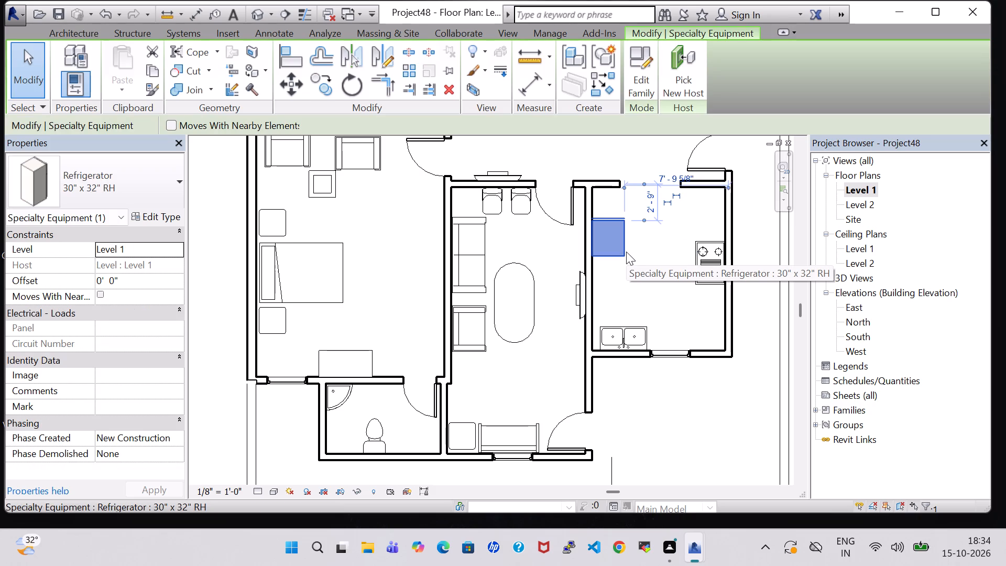
key("Up")
key("Up")
key("Up")
key("Up")
key("Up")
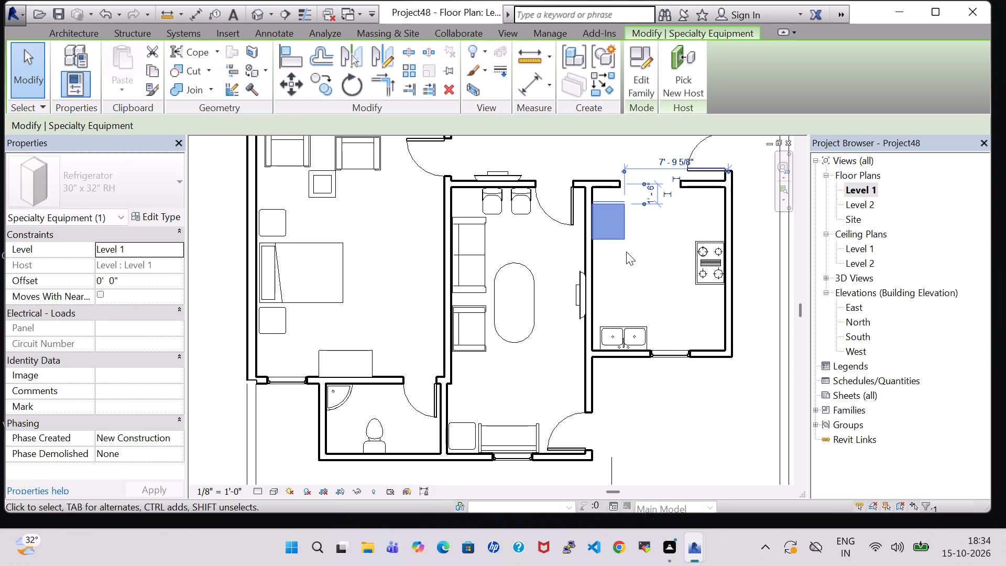
key("Up")
key("Up")
key("Up")
key("space")
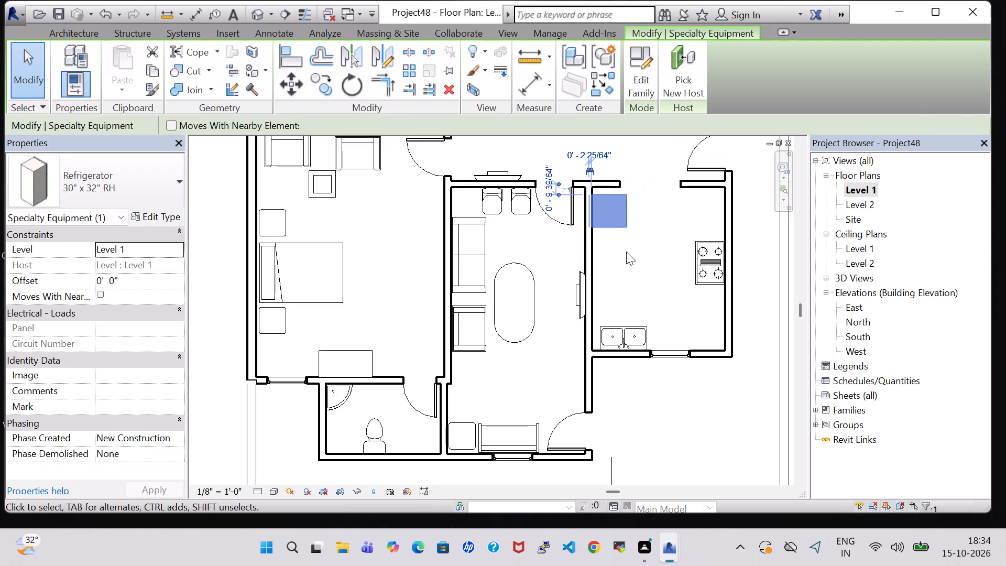
left_click(634, 255)
Check the refrigerator in the 3D view and shift it about 9" south and 6" east in the Level 1 plan.
left_click(258, 4)
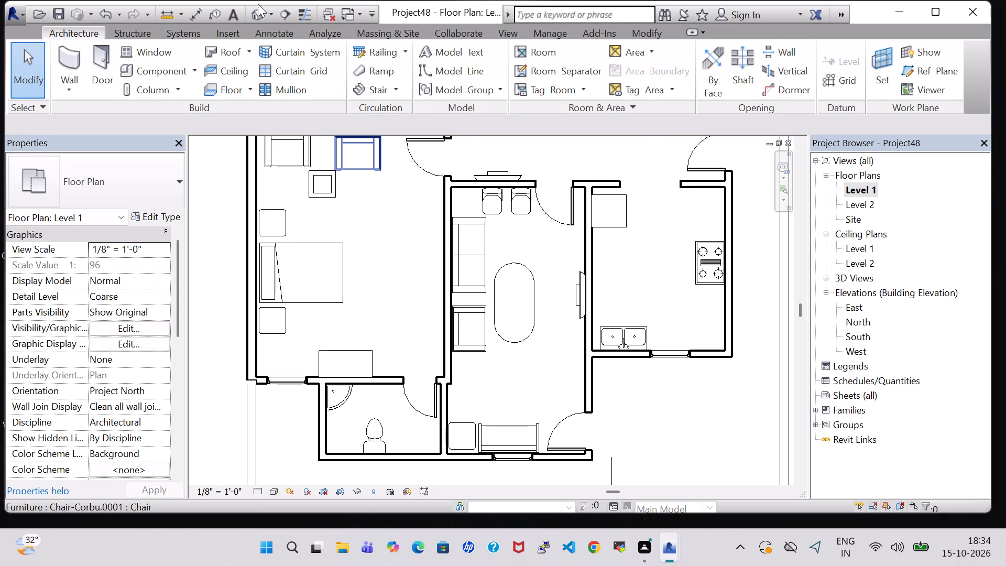
left_click(258, 15)
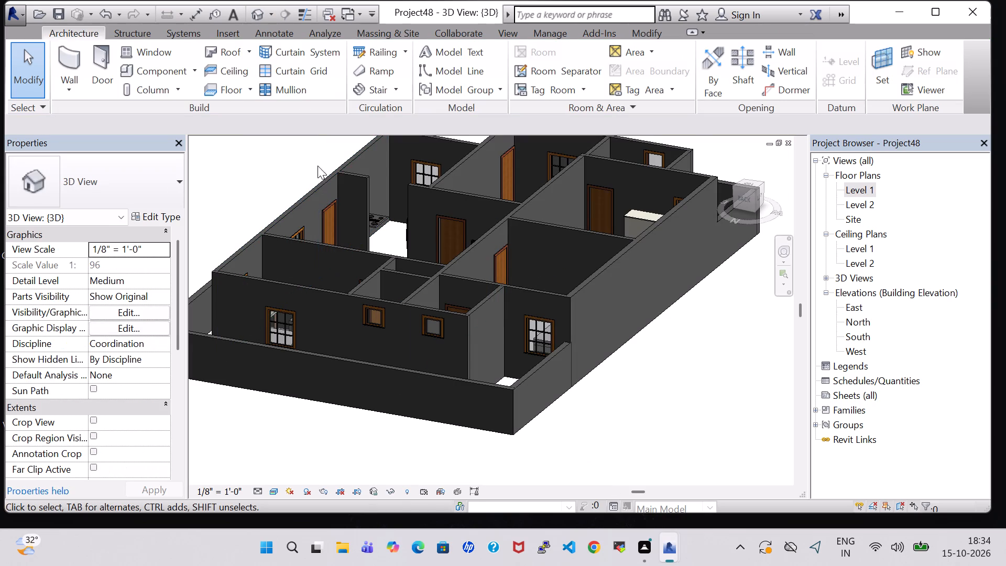
middle_click_drag(307, 145, 483, 259, "shift")
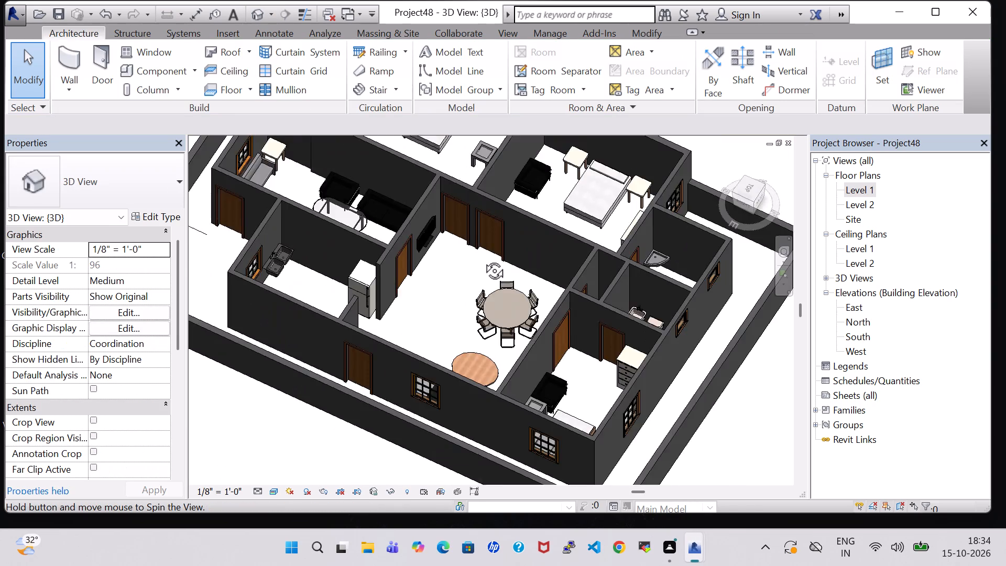
middle_click_drag(483, 259, 527, 268, "shift")
scroll(499, 311, "up", 5)
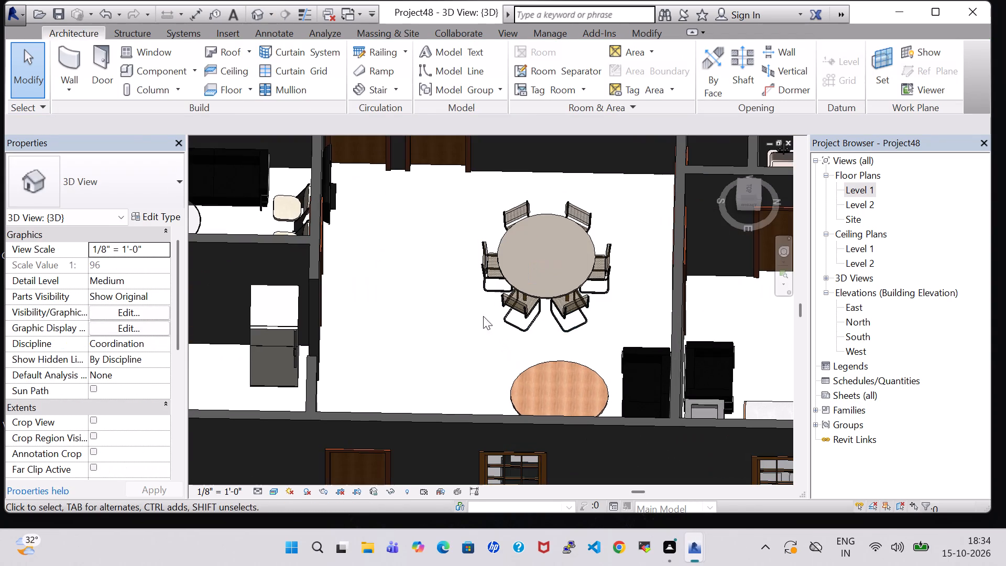
double_click(851, 192)
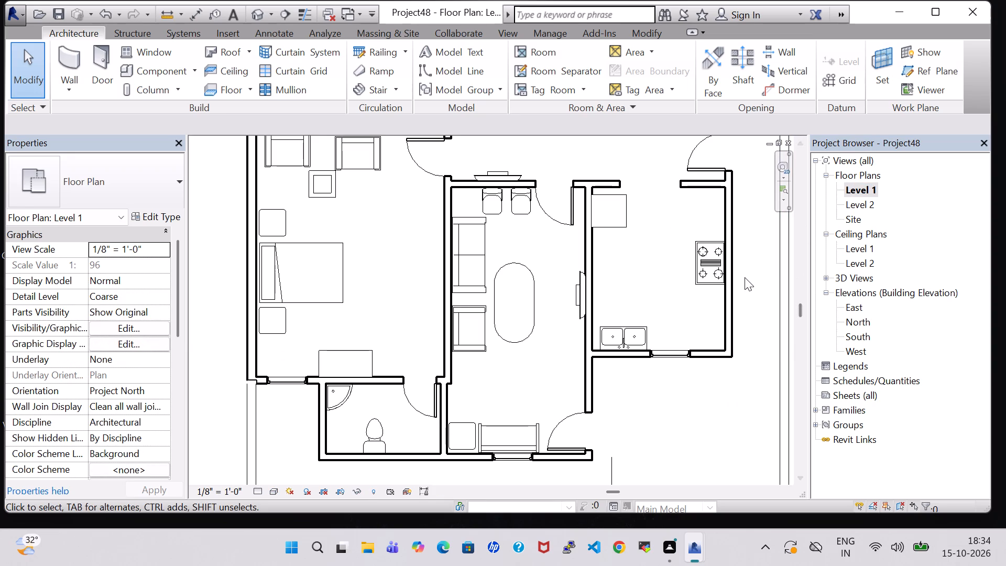
key("Right")
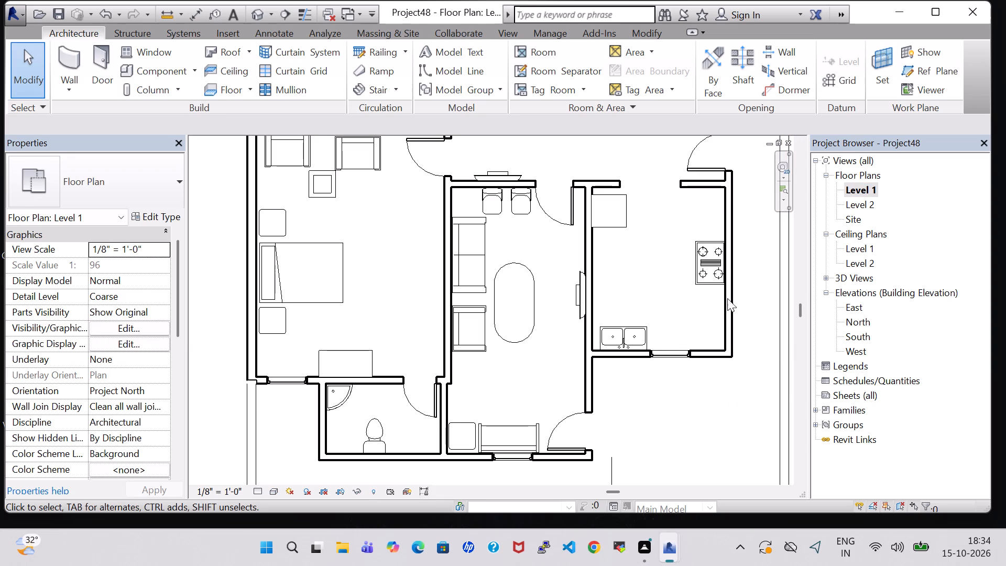
left_click(628, 216)
key("Down")
key("Down")
key("Down")
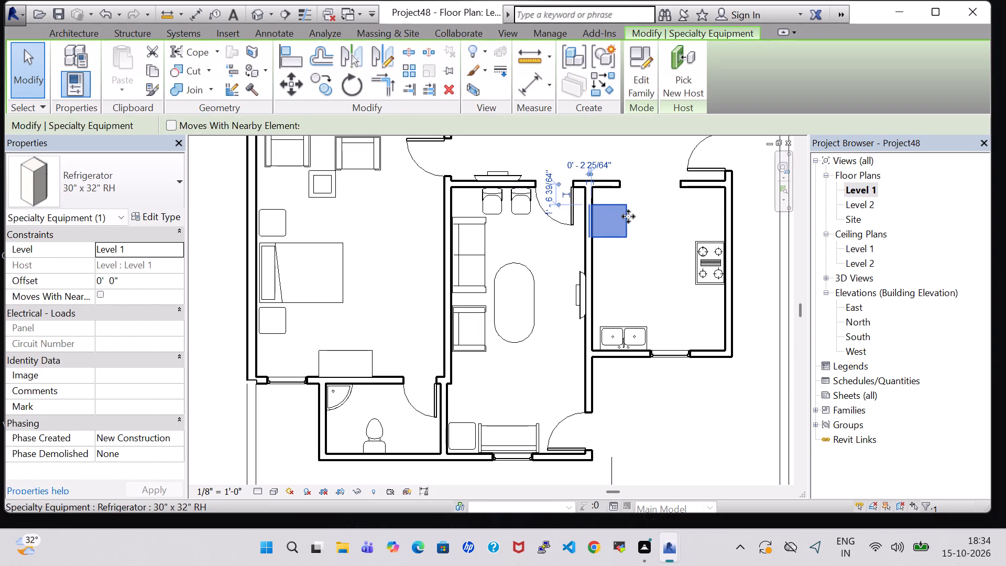
key("Right")
key("Right")
left_click(642, 220)
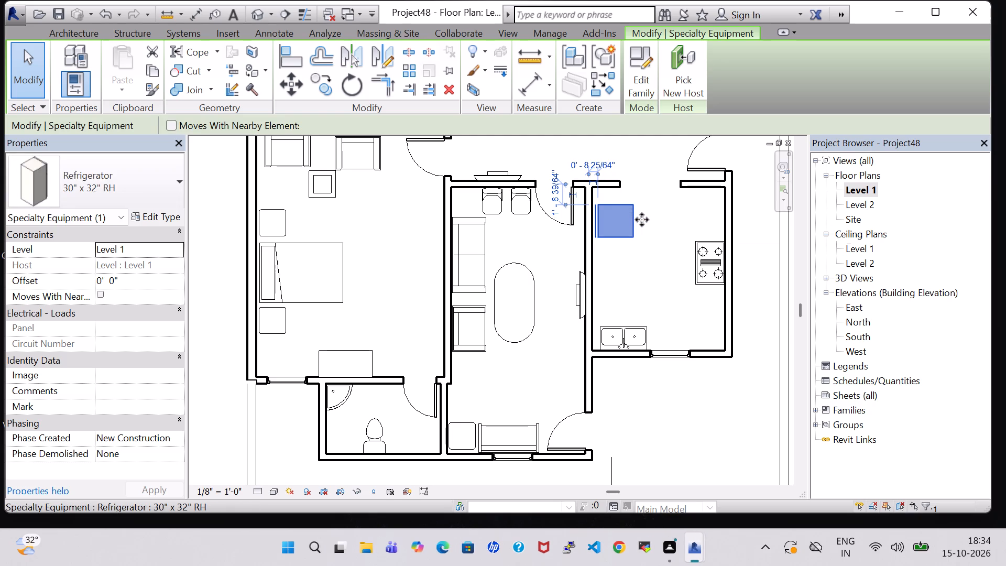
left_click(630, 291)
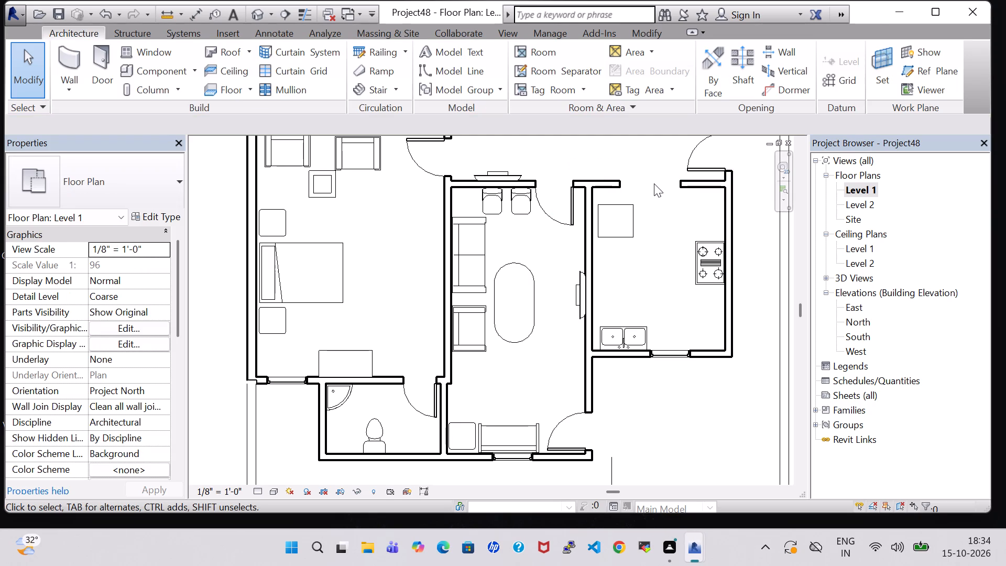
Extend the INNER 6" wall along the kitchen's north side eastward into the opening, ending in line with the refrigerator's east side.
left_click(616, 179)
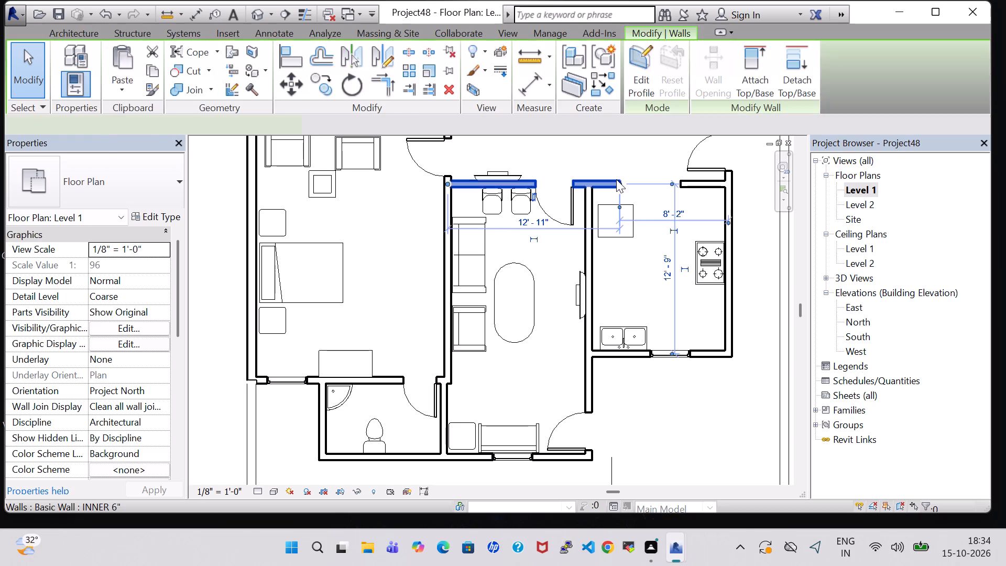
left_click(619, 184)
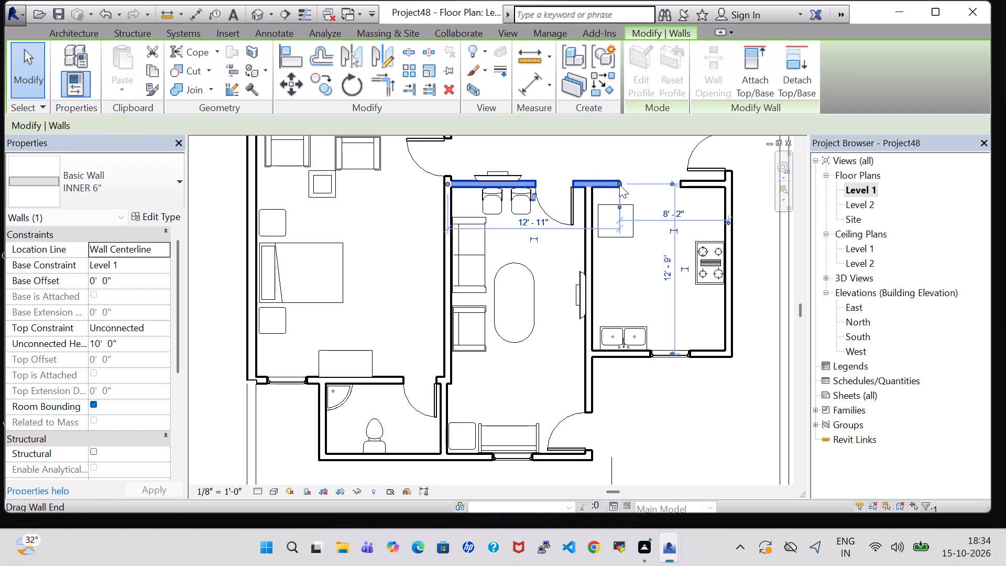
left_click_drag(619, 184, 629, 184)
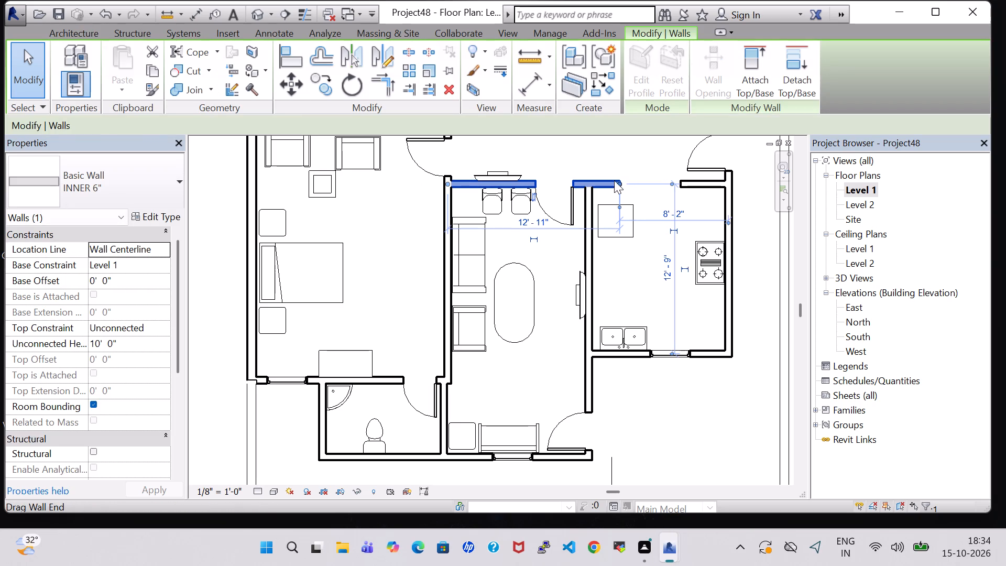
left_click_drag(619, 184, 638, 185)
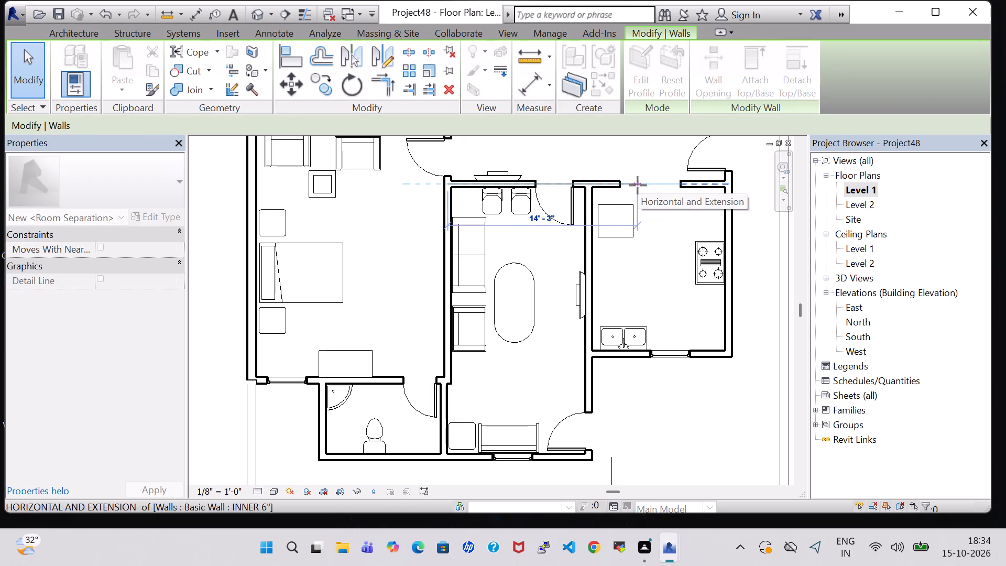
left_click_drag(638, 185, 633, 185)
left_click(627, 267)
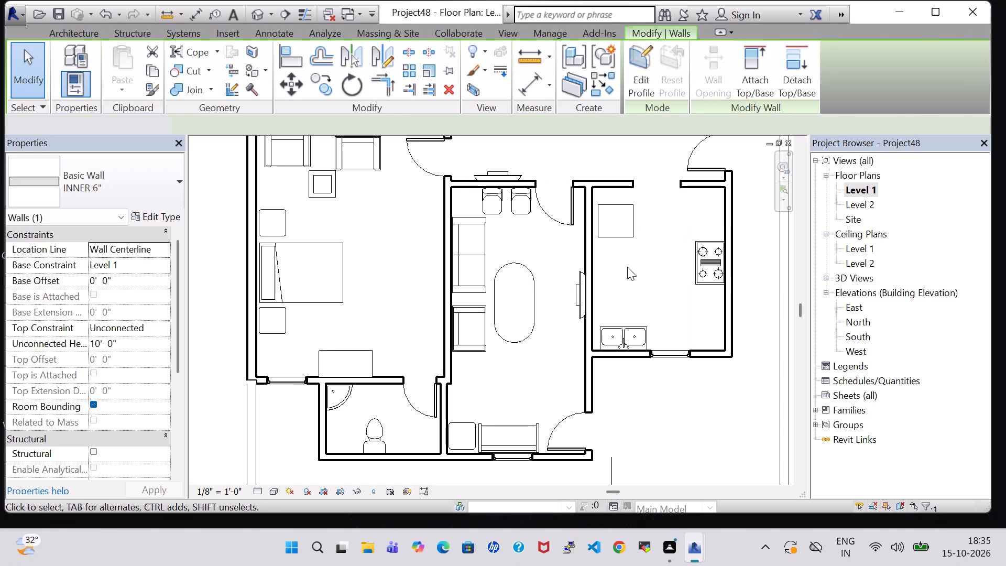
Move the 36" x 20" cook top north along the kitchen's east wall to about 8'-11" from the south wall.
scroll(627, 267, "down", 4)
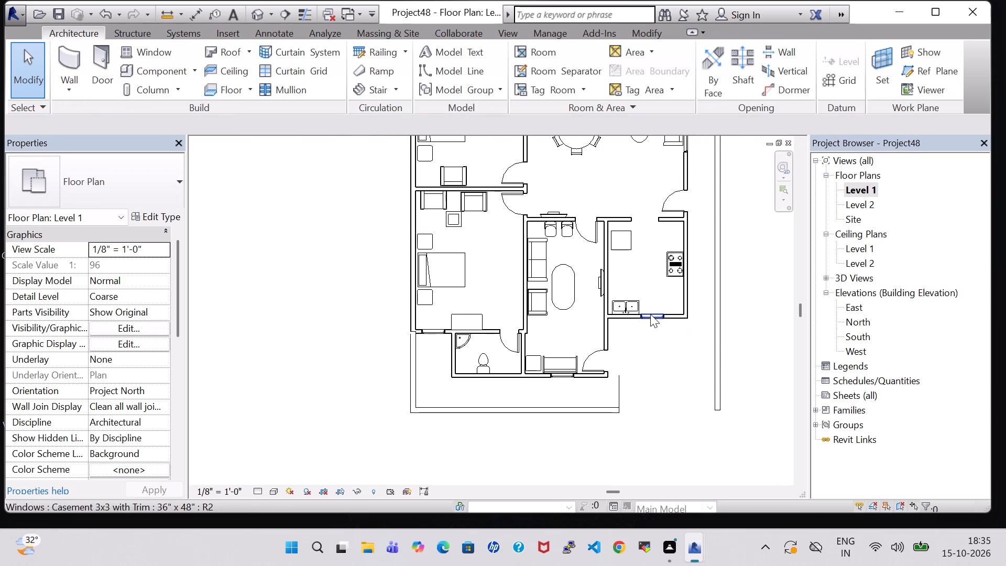
left_click(667, 276)
key("Up")
key("Up")
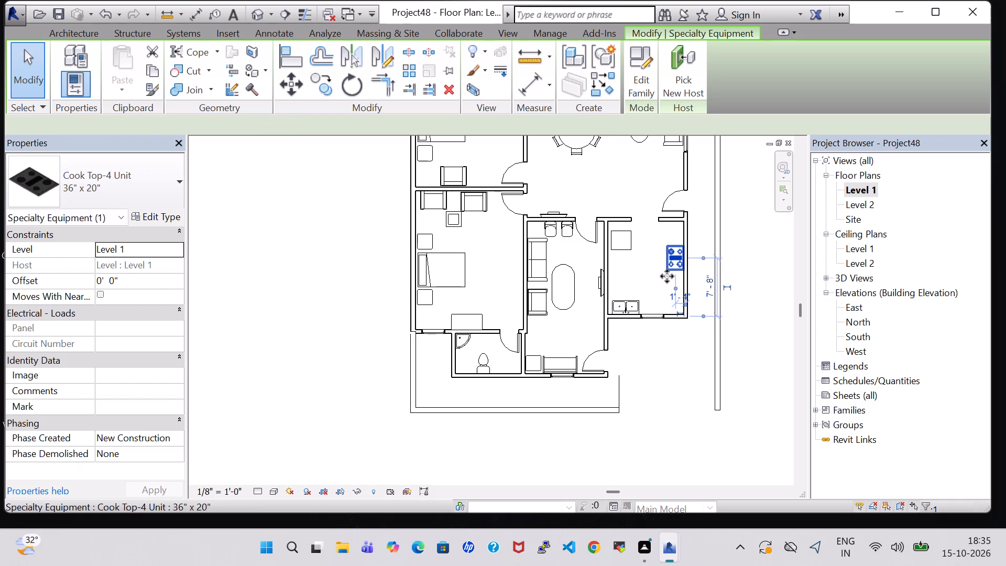
key("Up")
key("Up")
key("Up")
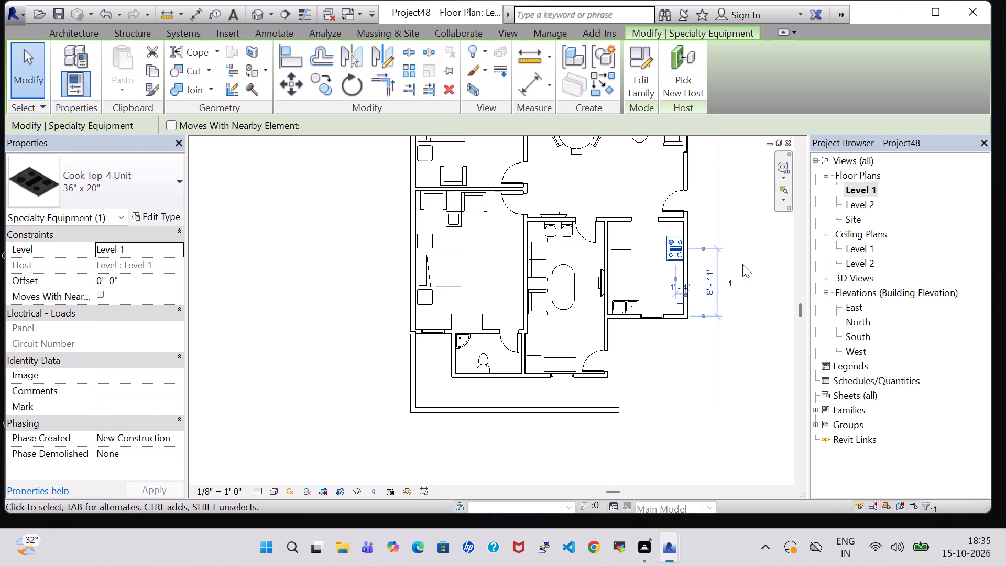
left_click(681, 393)
Load the Work Station Cubicle family from the Furniture System folder of the US Imperial library.
left_click(146, 73)
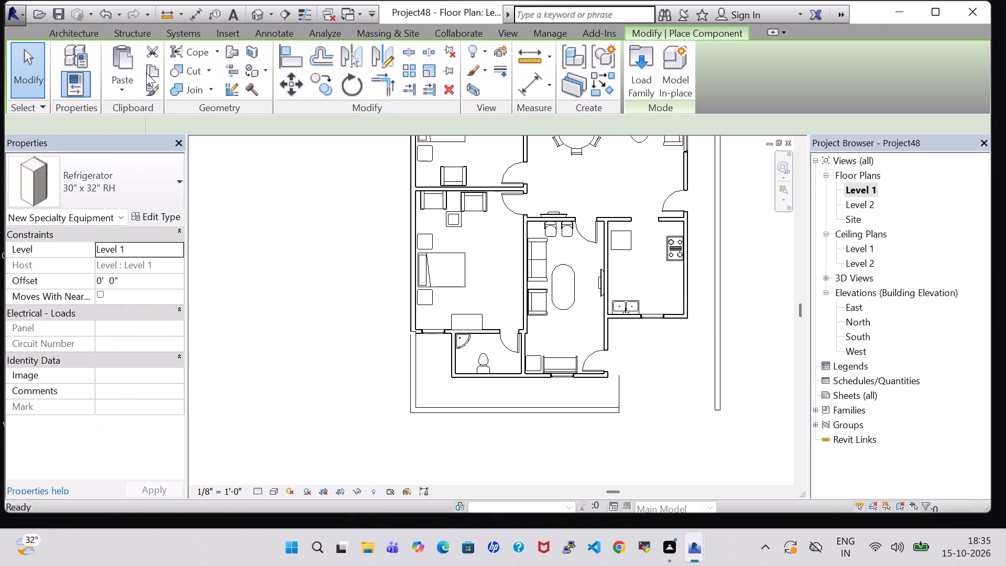
left_click(633, 68)
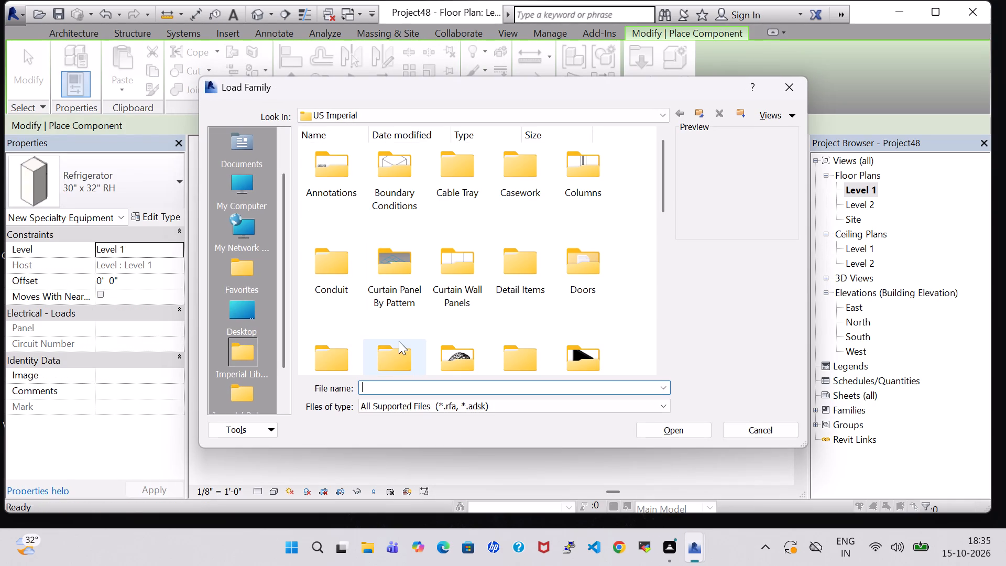
left_click(402, 345)
key("f")
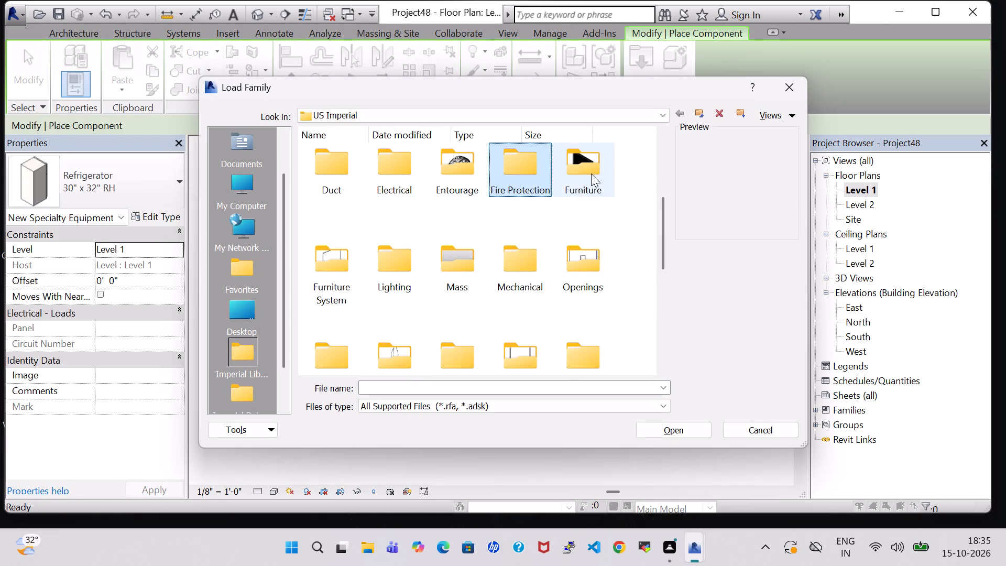
double_click(603, 172)
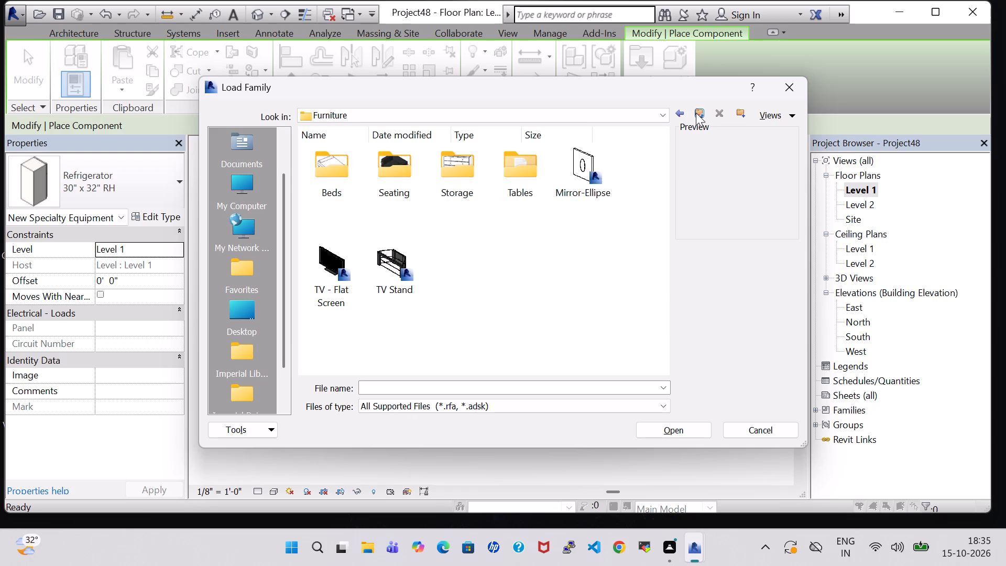
left_click(680, 112)
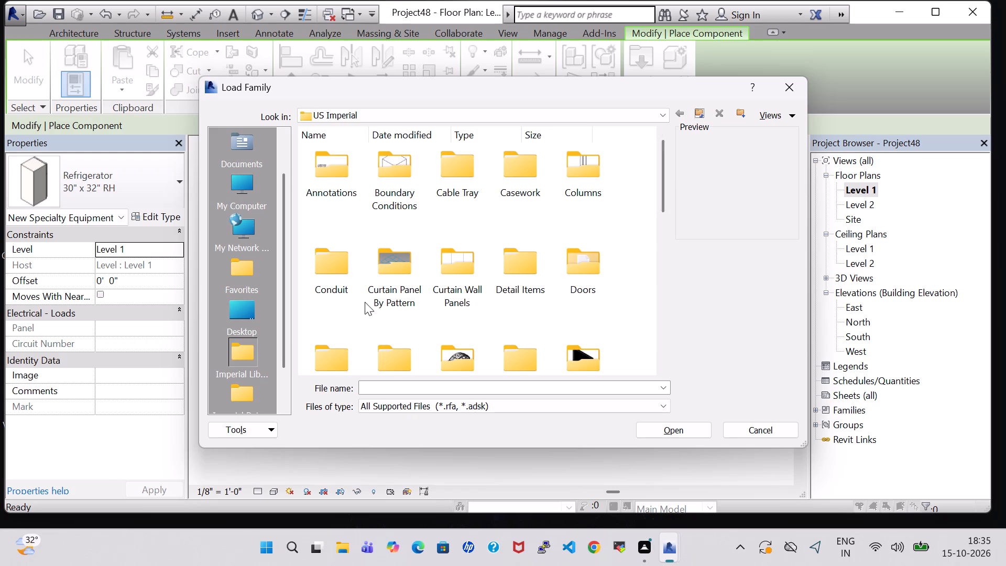
scroll(365, 302, "down", 1)
double_click(336, 306)
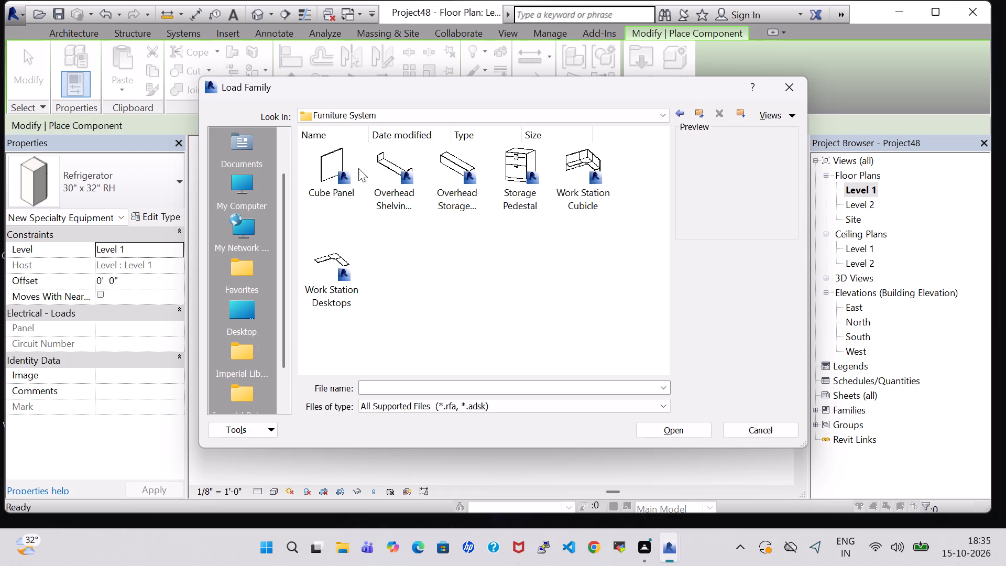
left_click(592, 153)
left_click(694, 436)
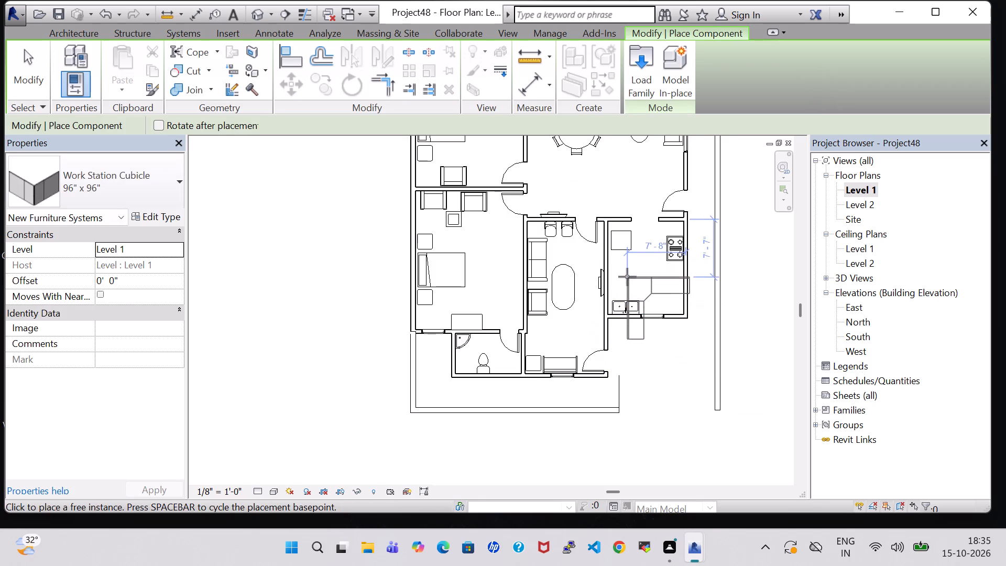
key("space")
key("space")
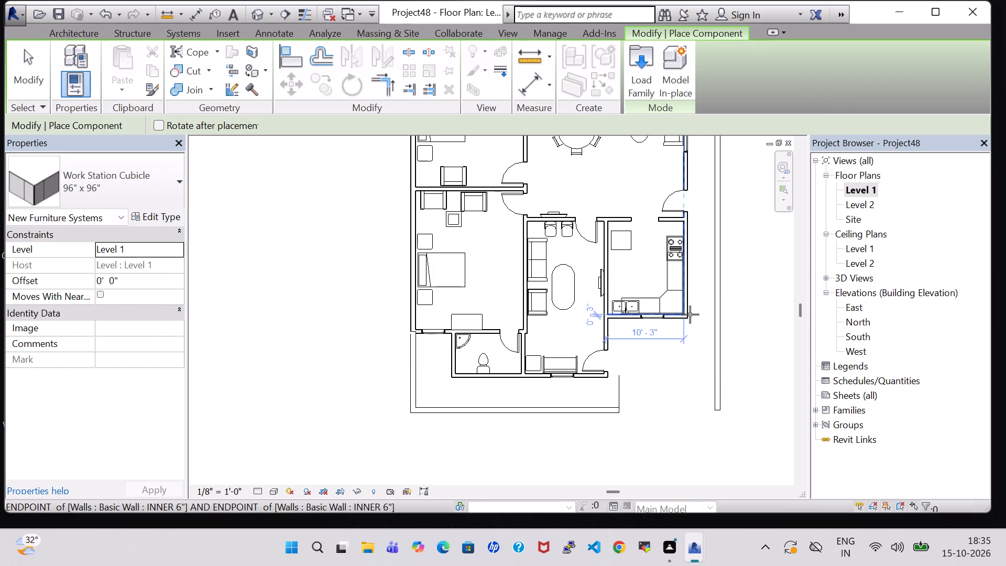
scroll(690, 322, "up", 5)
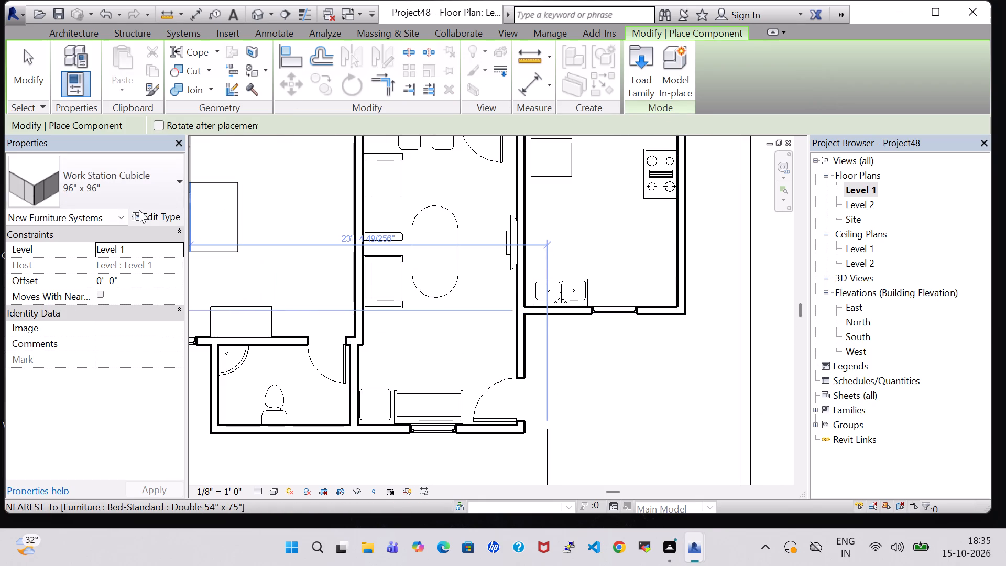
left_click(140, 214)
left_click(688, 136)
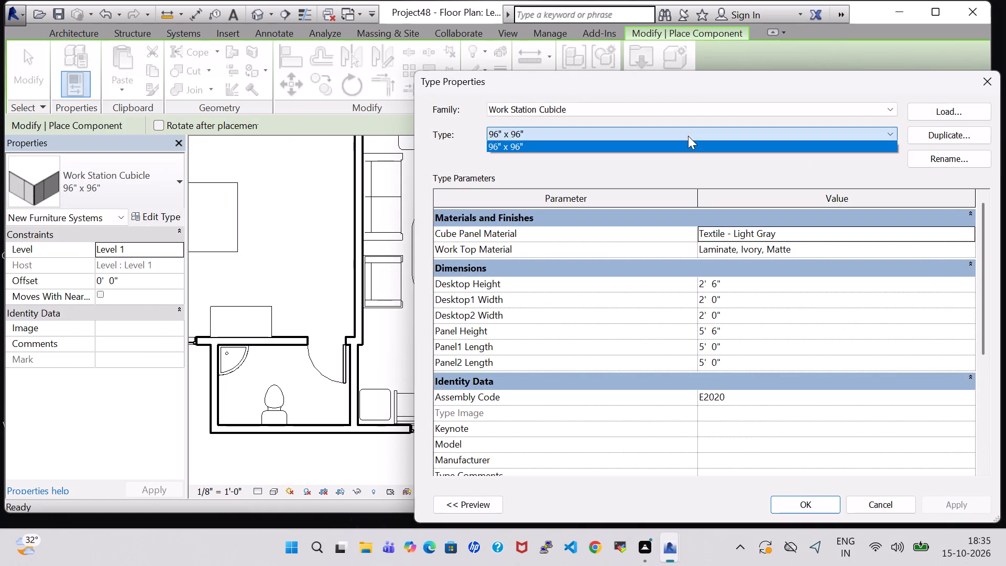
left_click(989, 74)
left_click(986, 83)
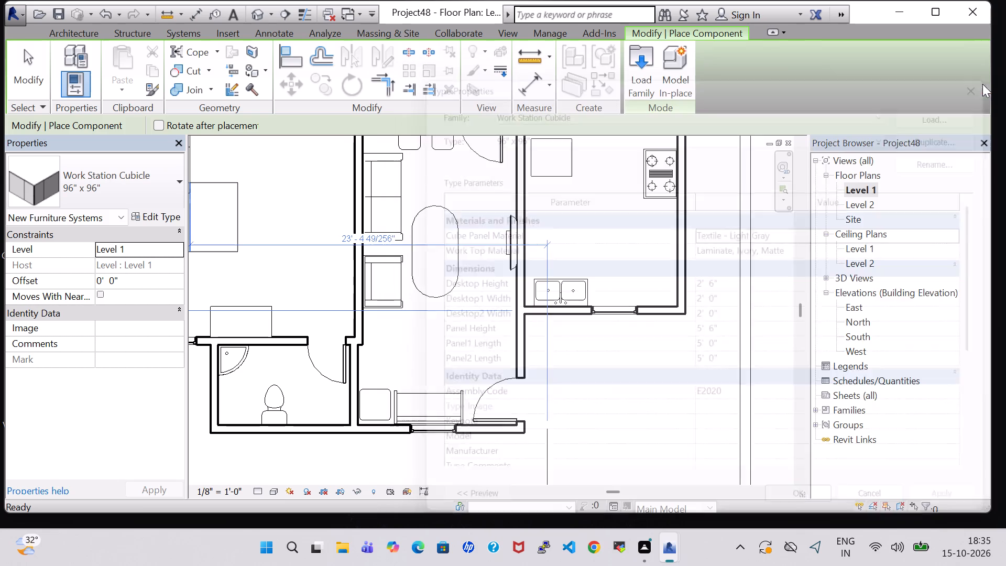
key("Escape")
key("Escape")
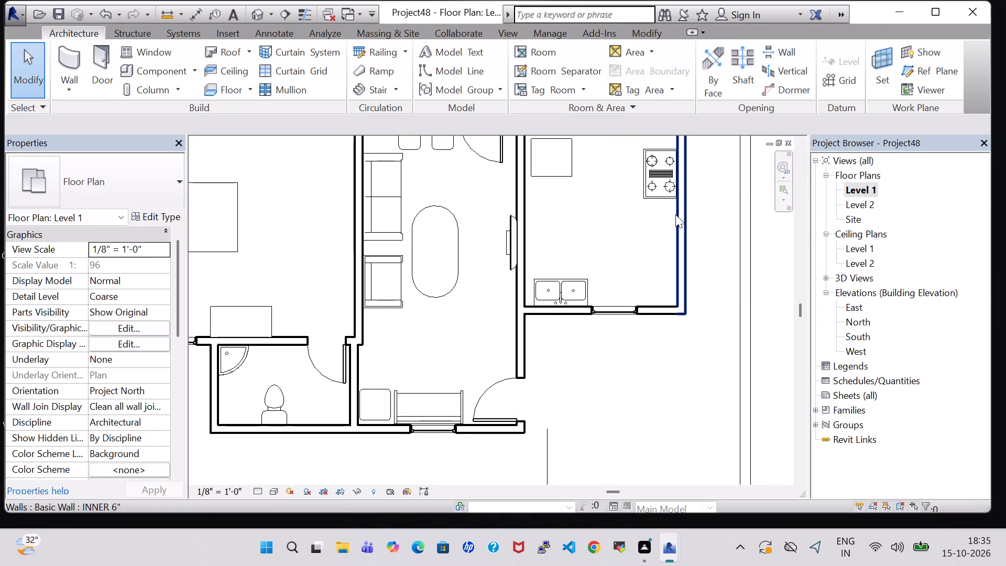
Move the 36" x 20" cook top south along the kitchen's east wall to about 5'-11" from the south wall and check it in 3D.
left_click(664, 192)
key("Down")
key("Down")
key("Down")
key("Down")
key("Down")
key("Down")
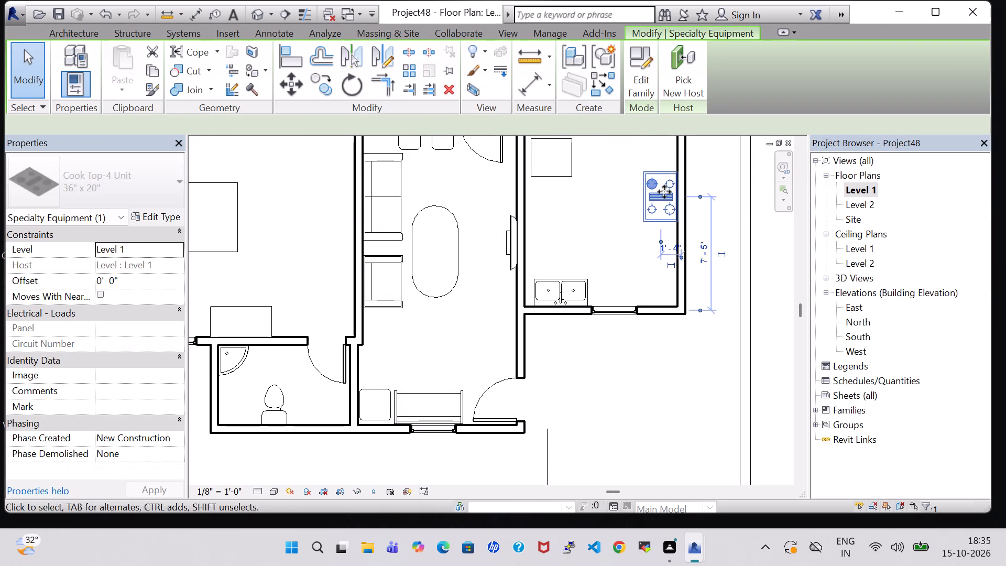
key("Down")
key("Down")
key("Down")
key("Down")
key("Down")
key("Down")
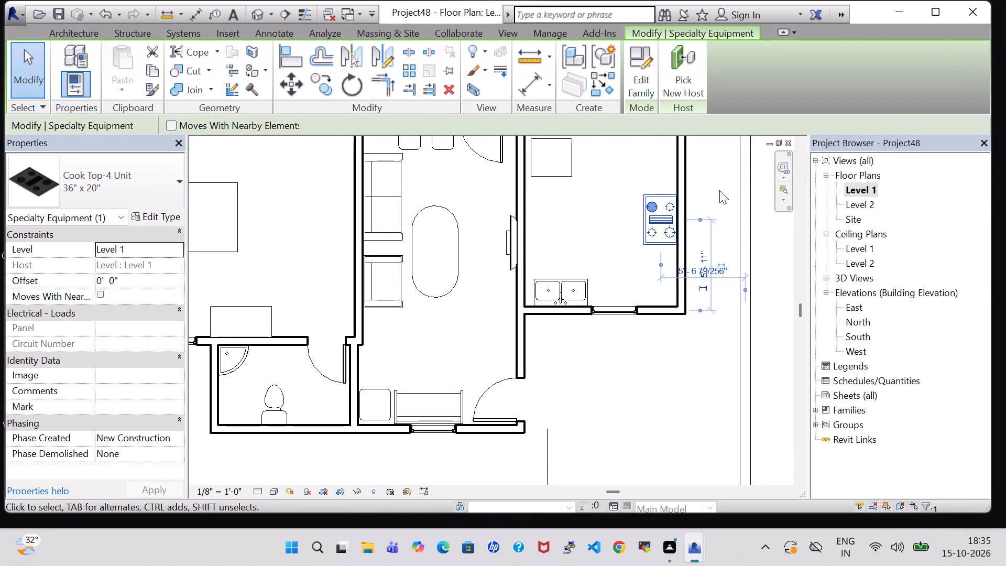
left_click(719, 190)
scroll(719, 190, "down", 4)
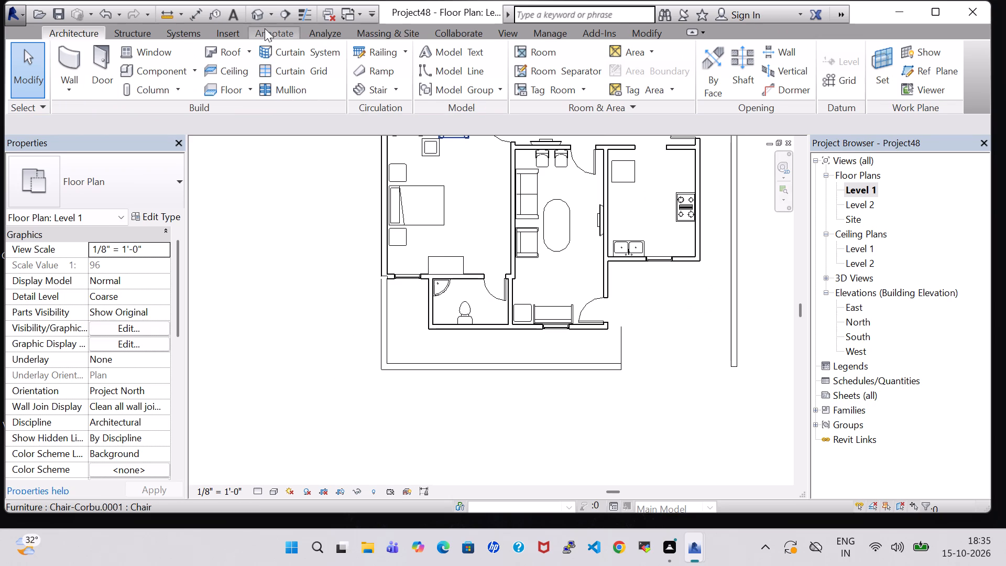
left_click(257, 22)
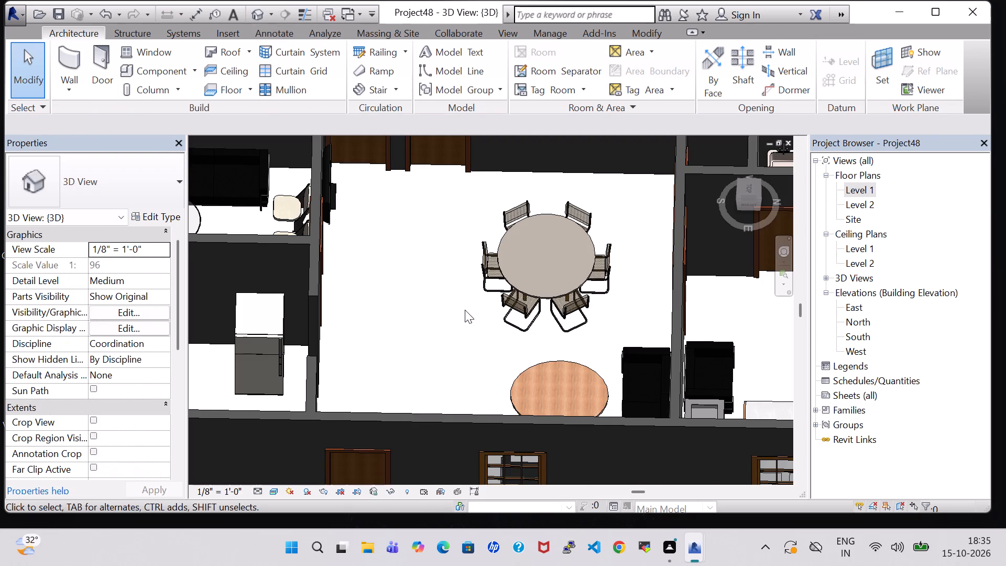
scroll(465, 310, "down", 3)
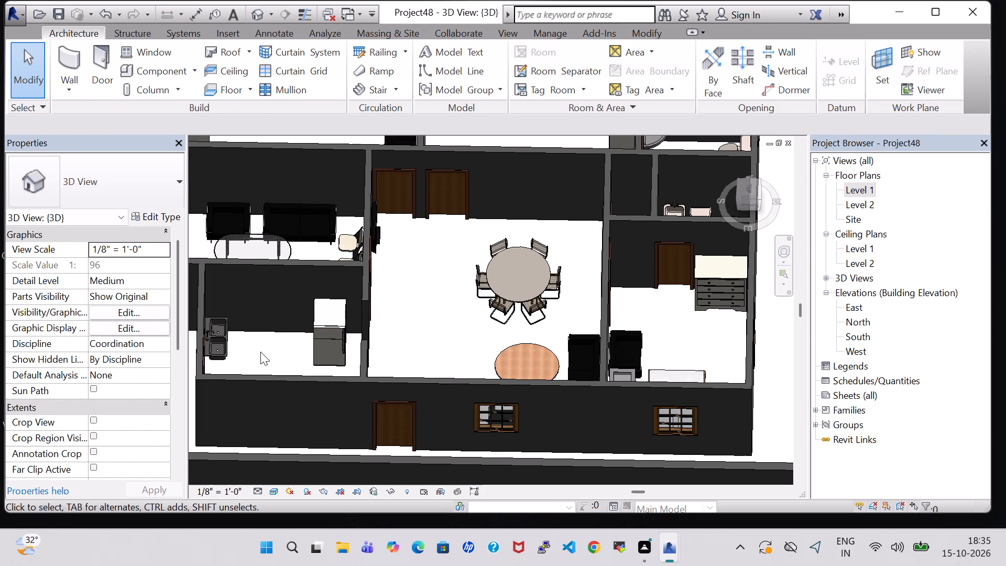
middle_click_drag(260, 352, 483, 357, "shift")
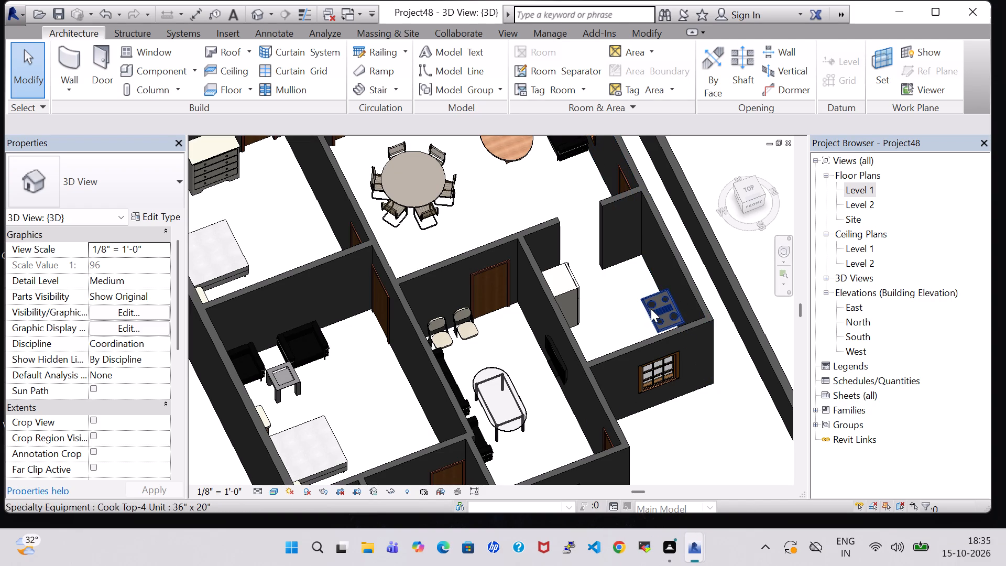
double_click(851, 192)
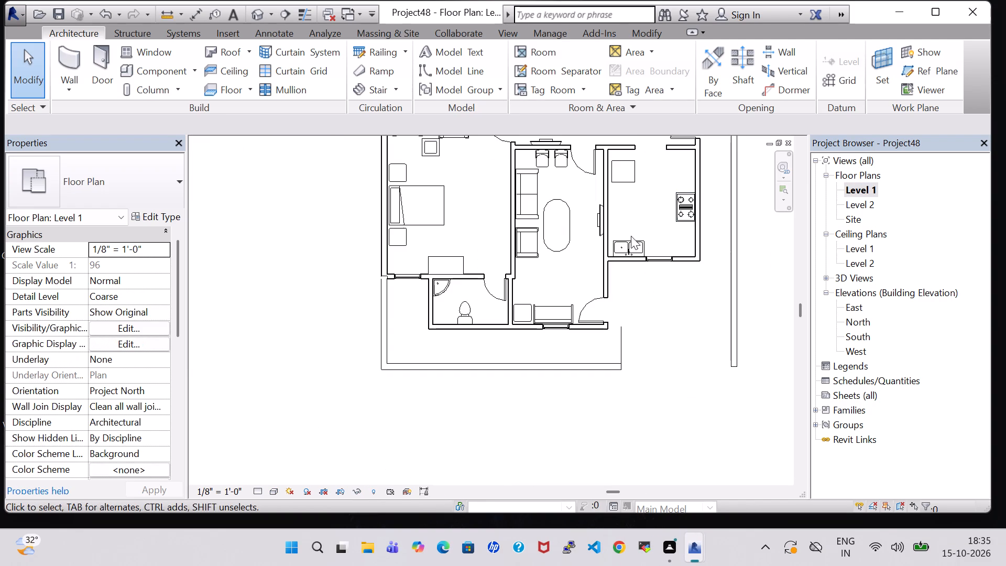
Nudge the room separation line at the east end of the southern Generic - 8" wall 6" west, about 13'-5" from the outer east wall.
scroll(563, 289, "down", 1)
middle_click_drag(626, 281, 626, 303)
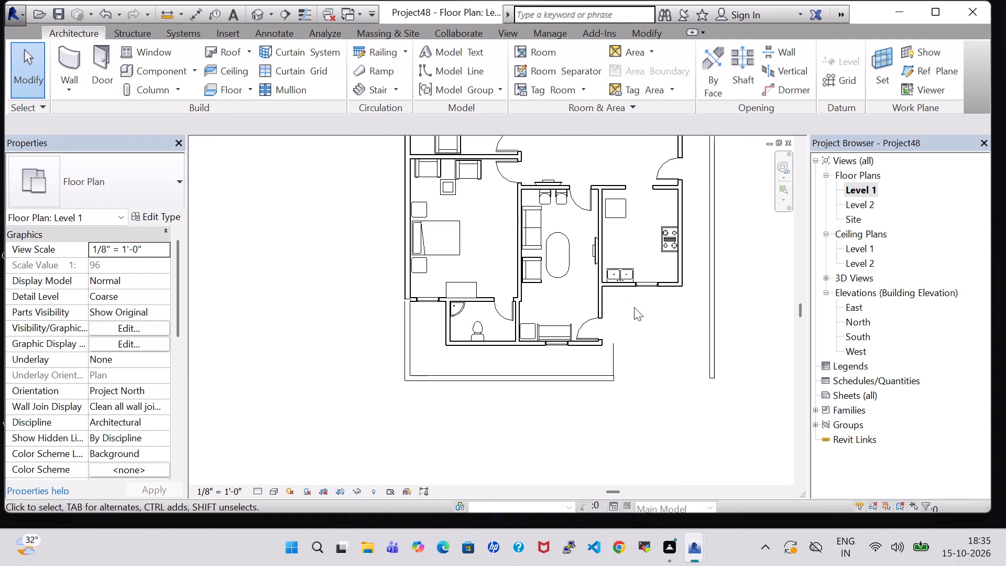
scroll(634, 307, "down", 2)
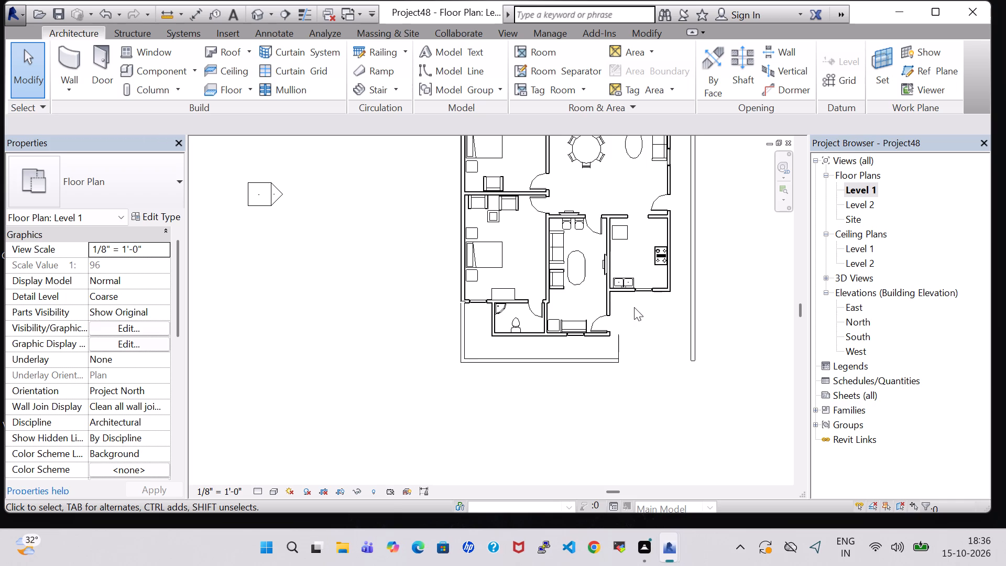
scroll(634, 307, "up", 5)
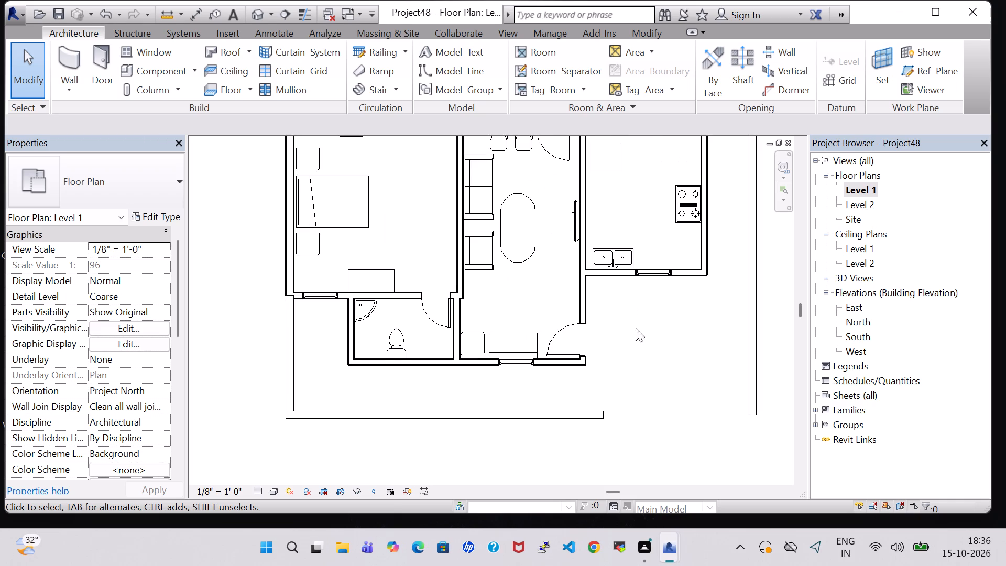
left_click(603, 384)
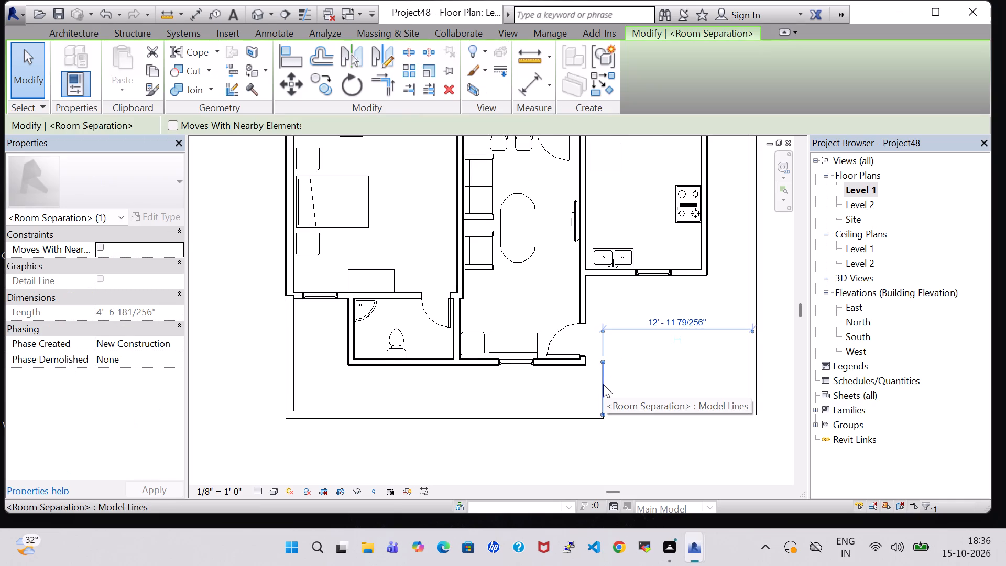
key("Left")
key("Left")
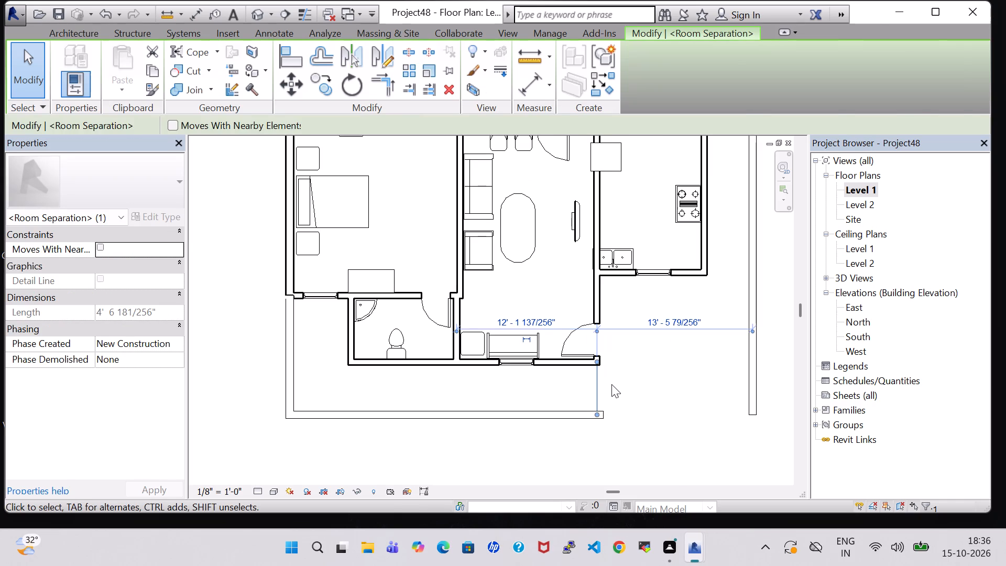
left_click(611, 384)
Nudge the same room separation line back east to about 12'-9" from the outer east wall.
scroll(632, 390, "down", 6)
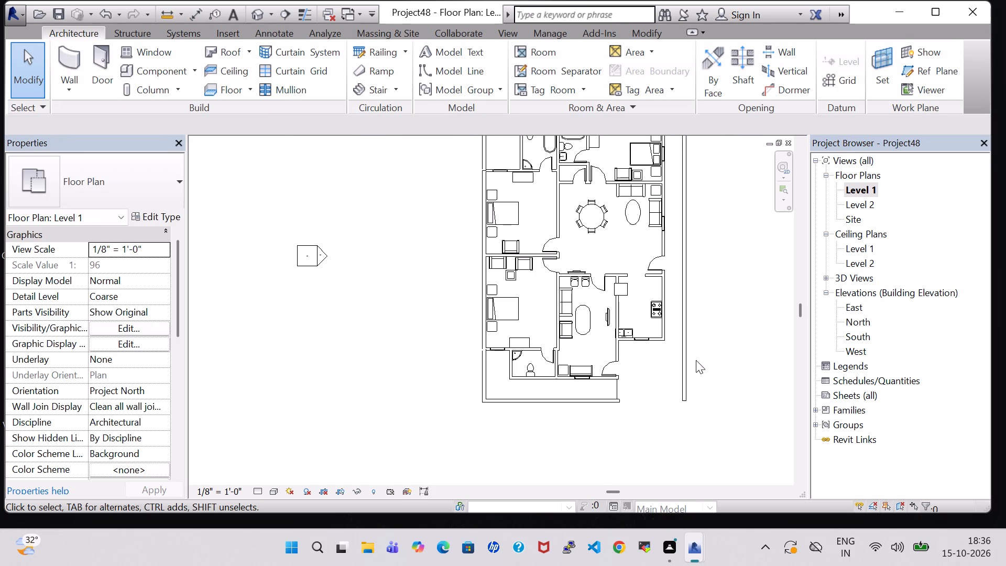
left_click(654, 441)
left_click(616, 392)
key("Right")
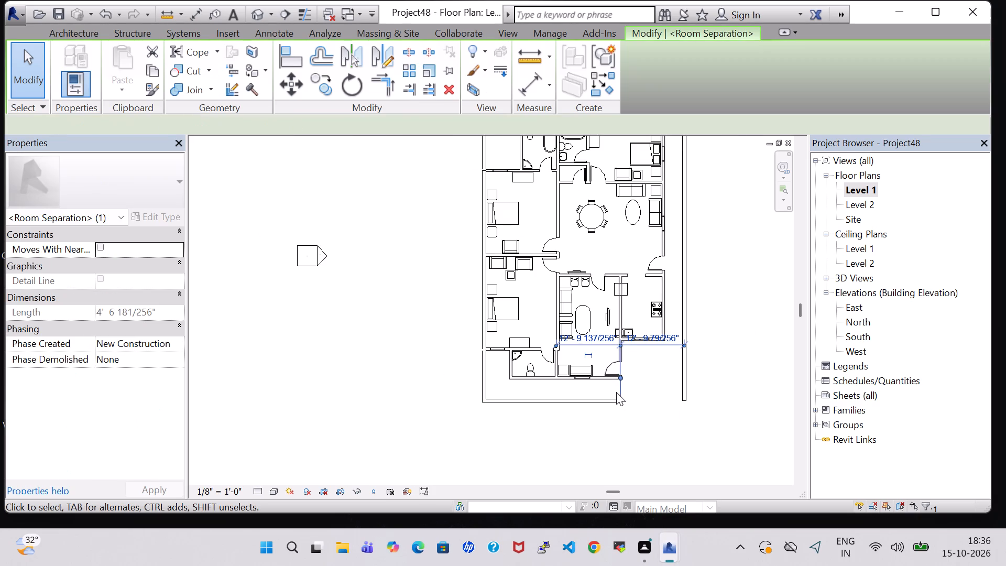
key("Down")
key("Left")
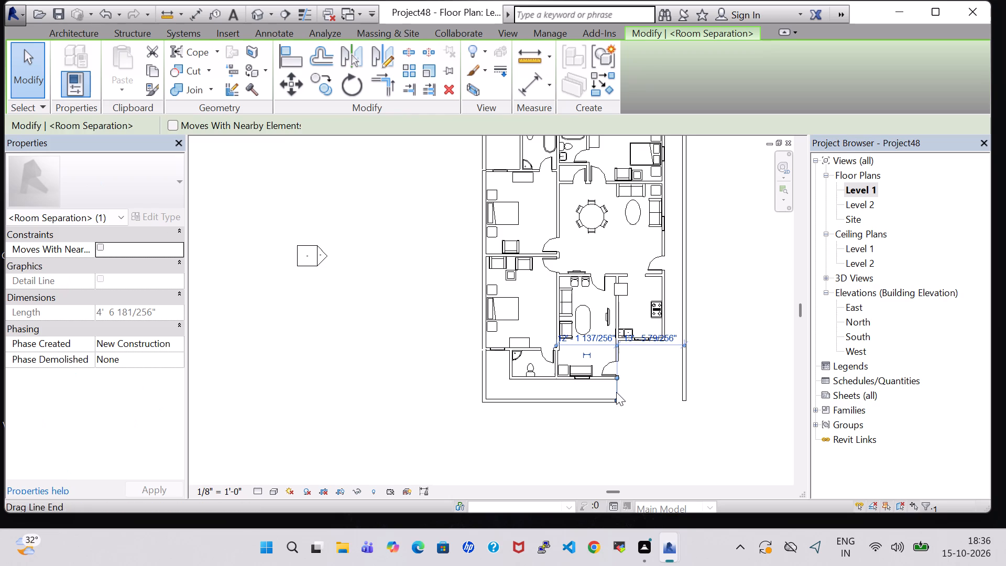
key("Right")
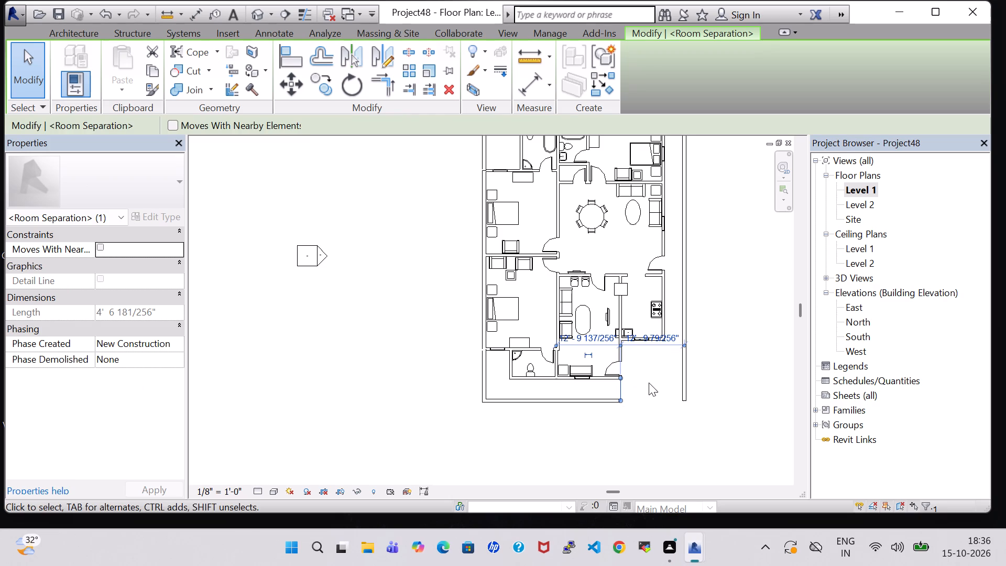
scroll(634, 355, "up", 3)
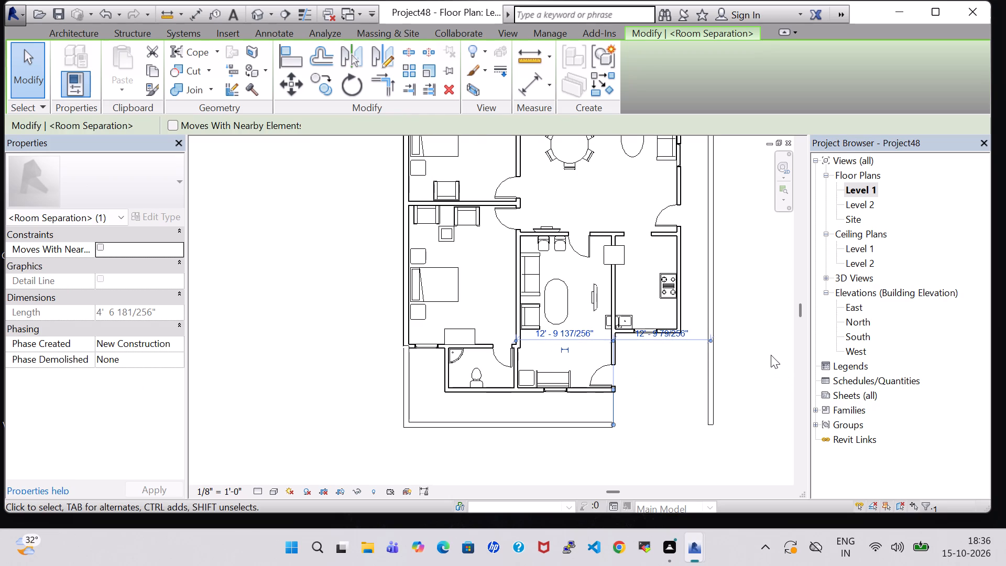
scroll(771, 355, "down", 1)
left_click(680, 409)
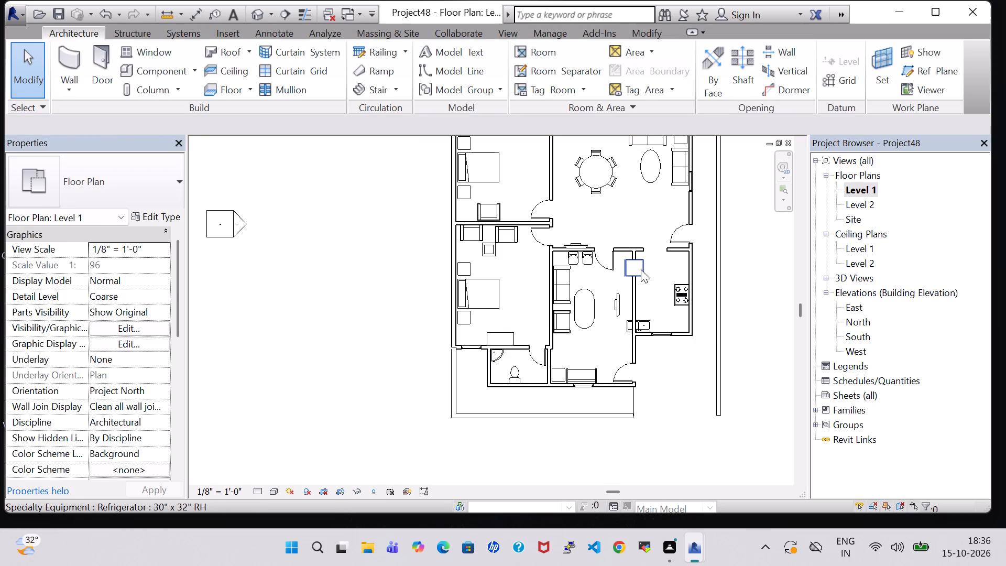
Move the 30" x 32" RH refrigerator east, back inside the kitchen, about 9" from its west wall.
left_click(641, 268)
key("Right")
key("Right")
key("Right")
key("Right")
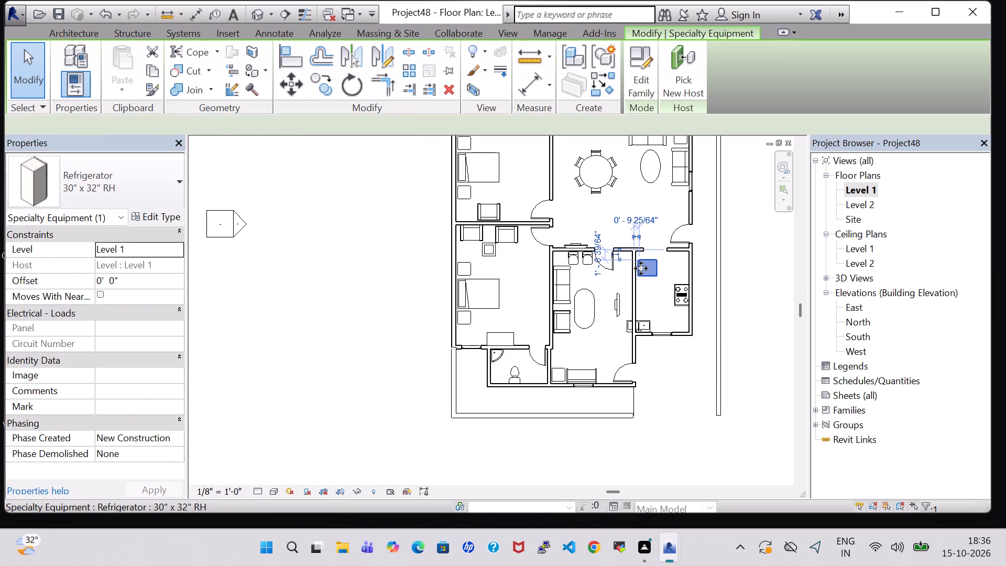
Extend the INNER 6" wall on the kitchen's north side eastward into the opening, ending roughly in line with the refrigerator's middle.
scroll(641, 268, "up", 5)
left_click(649, 227)
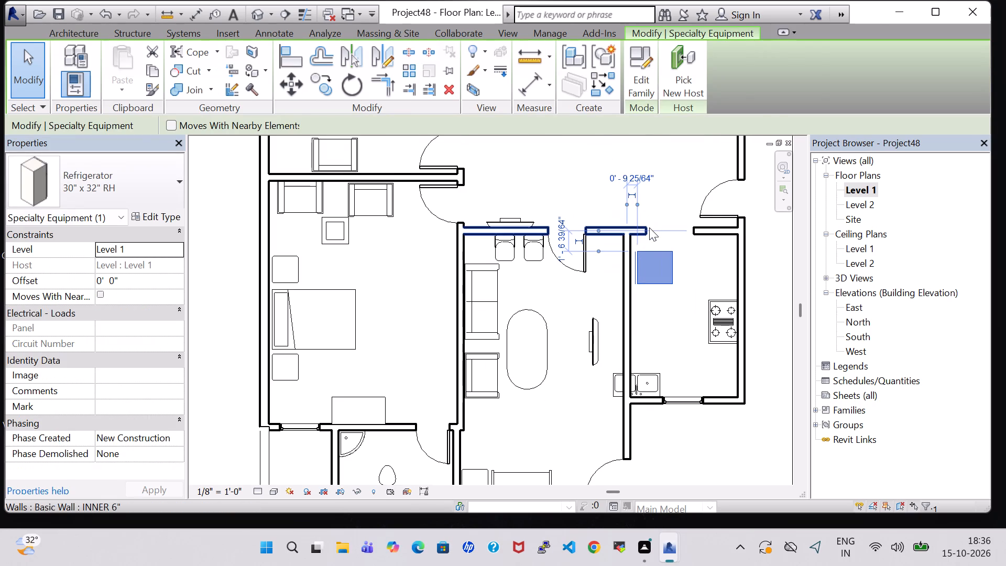
left_click_drag(646, 232, 665, 231)
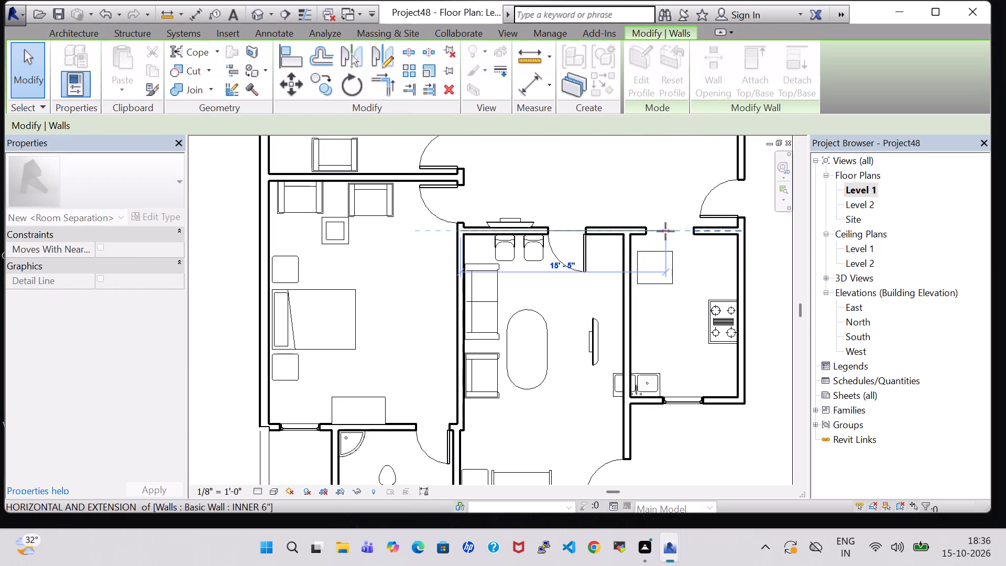
left_click_drag(665, 231, 657, 232)
key("Escape")
key("Escape")
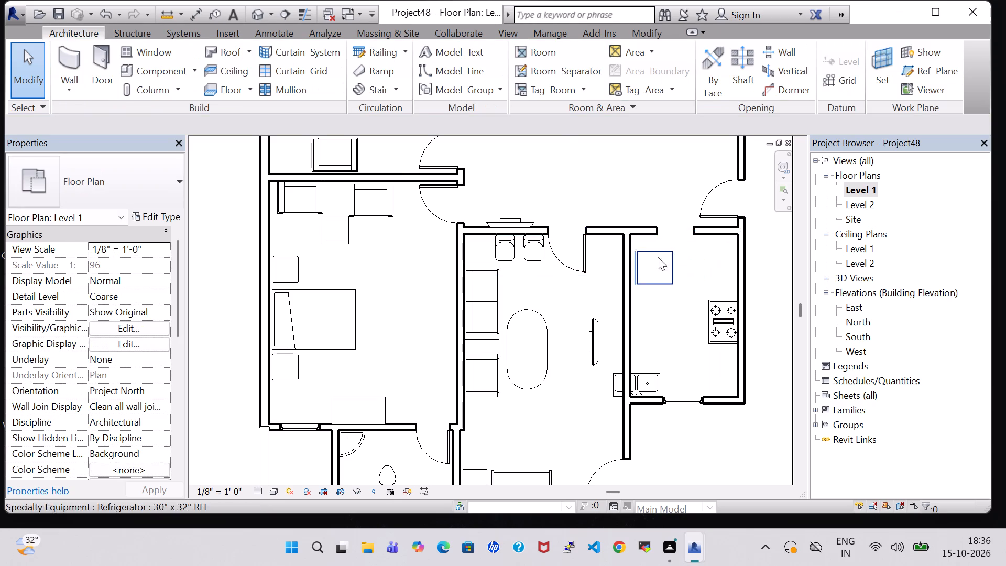
Move the INNER 6" wall between the living room and kitchen 2' west, to about 14'-9" from the outer east wall.
scroll(640, 301, "down", 3)
left_click(633, 313)
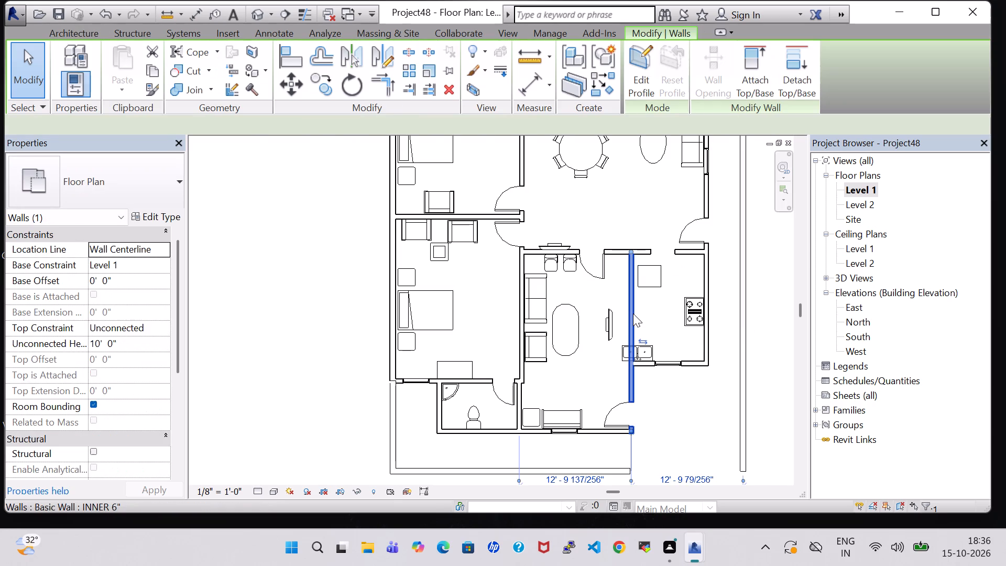
key("Left")
key("Left")
key("Left")
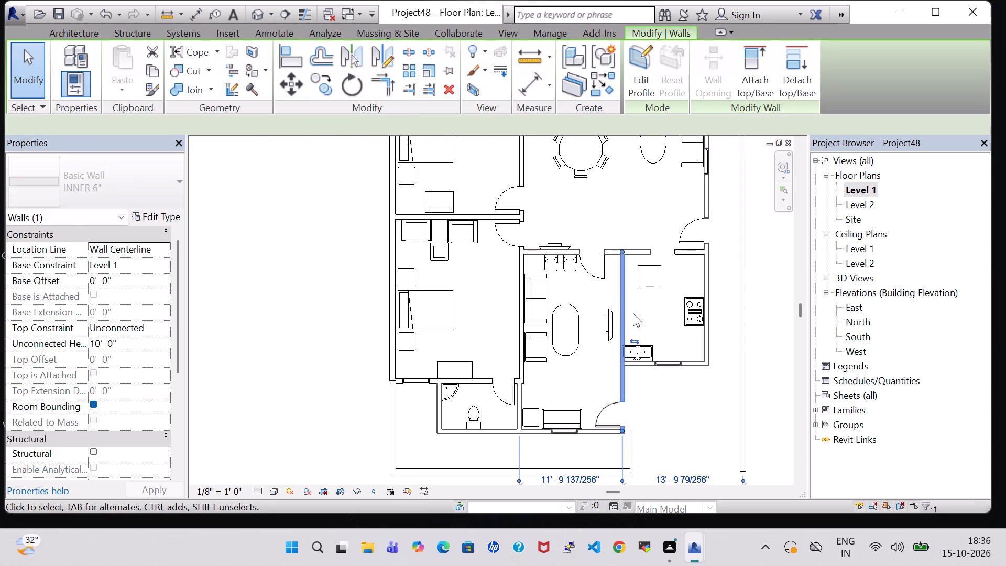
key("Left")
key("Left")
key("Left")
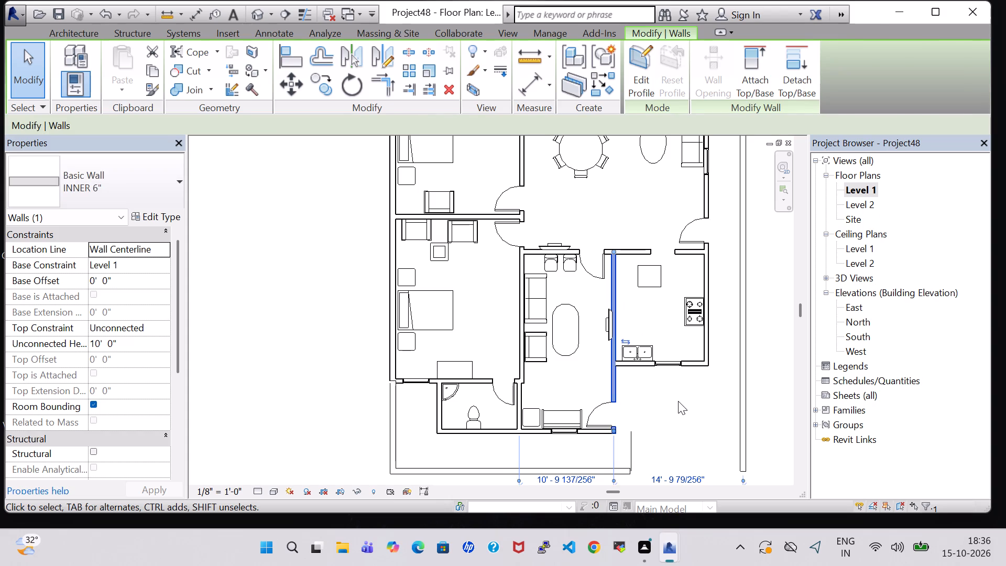
left_click(678, 401)
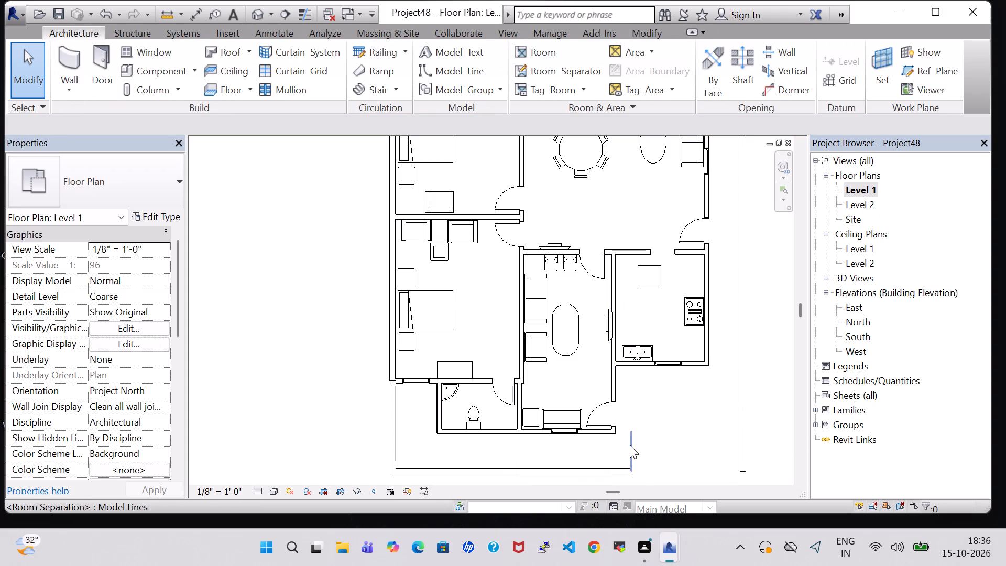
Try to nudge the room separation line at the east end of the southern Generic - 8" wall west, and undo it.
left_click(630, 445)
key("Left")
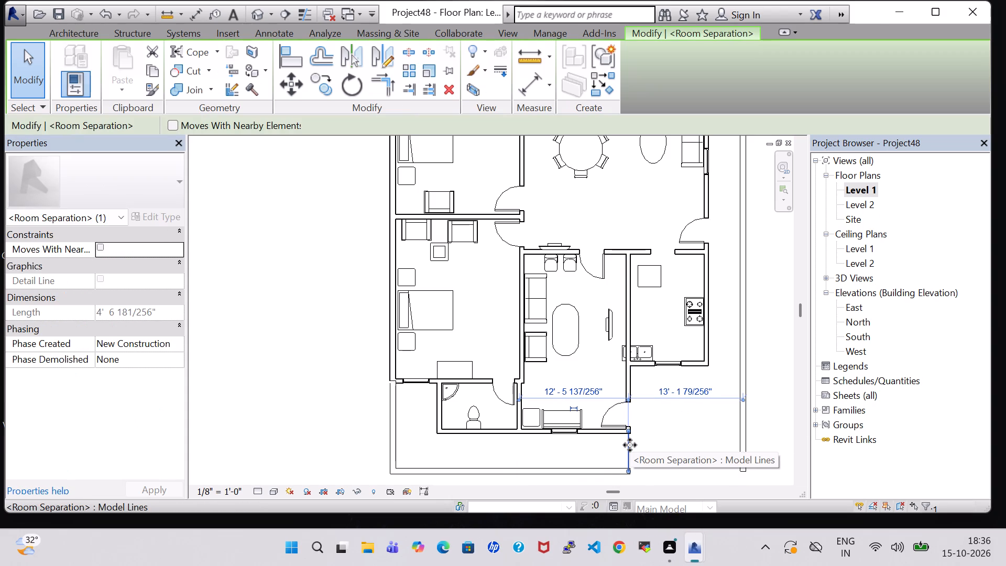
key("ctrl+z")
Delete the room separation line at the east end of the southern Generic - 8" wall.
left_click(631, 446)
key("Delete")
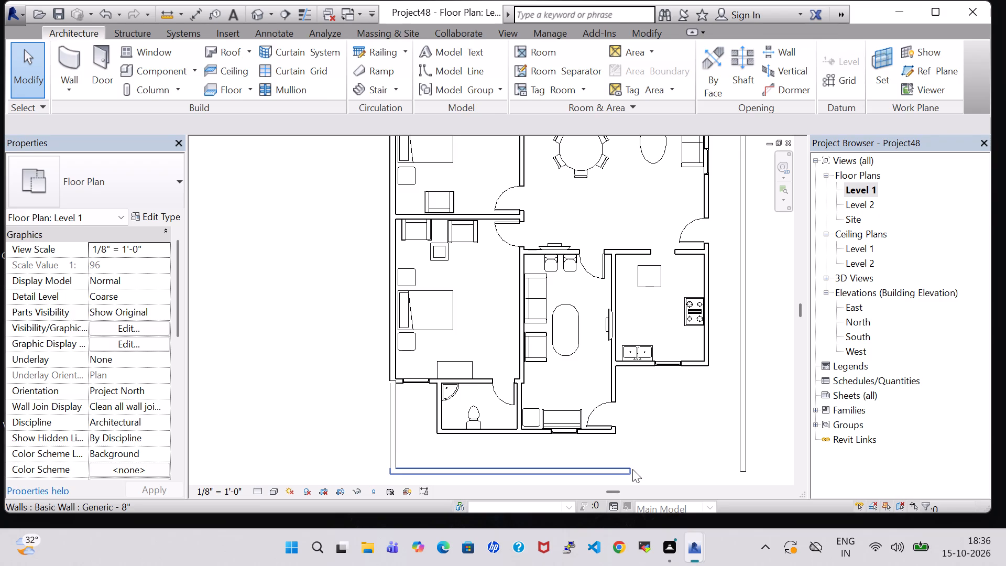
Shorten the southern Generic - 8" wall so its east end lines up with the living room's east wall.
left_click(632, 469)
left_click_drag(629, 470, 627, 470)
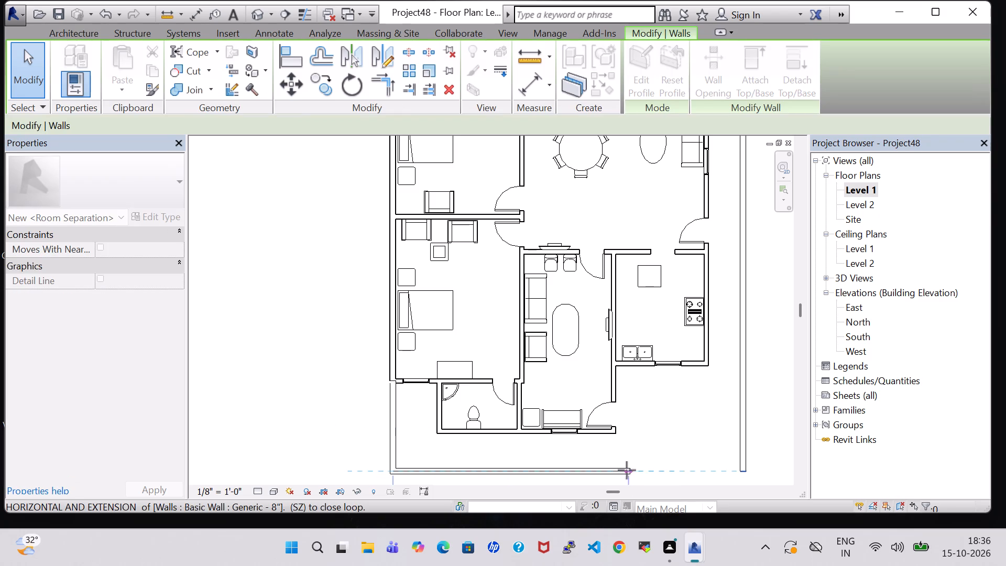
left_click_drag(627, 470, 610, 470)
left_click(644, 467)
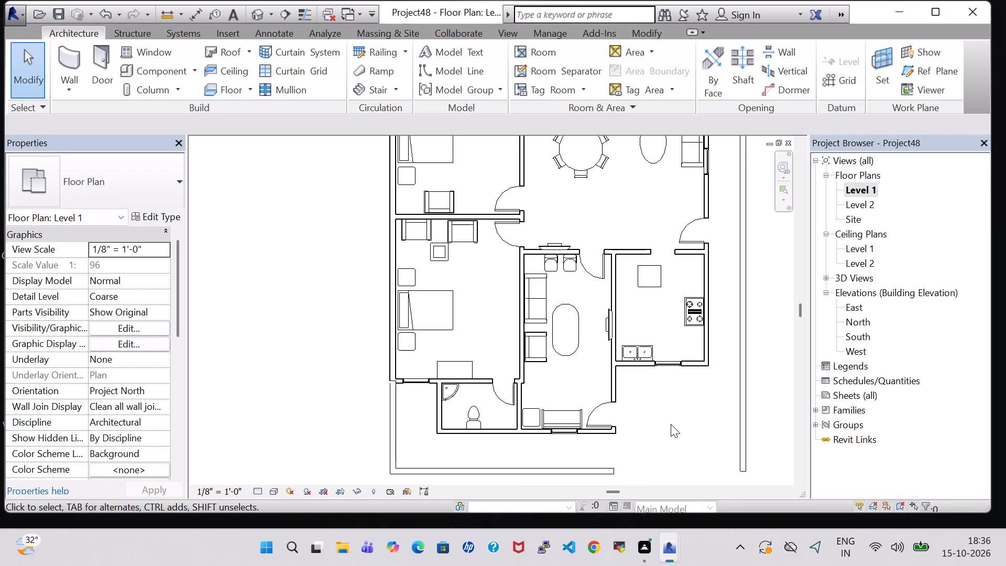
Nudge the 42" flat-screen TV slightly west so it sits clear of the living room's east wall.
scroll(610, 319, "up", 5)
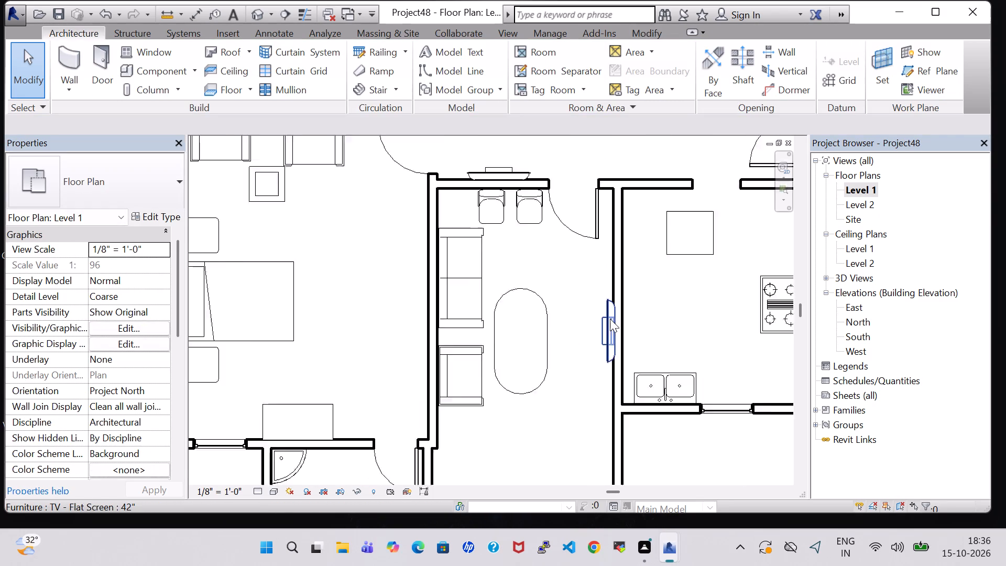
scroll(610, 319, "up", 1)
left_click(610, 319)
key("Left")
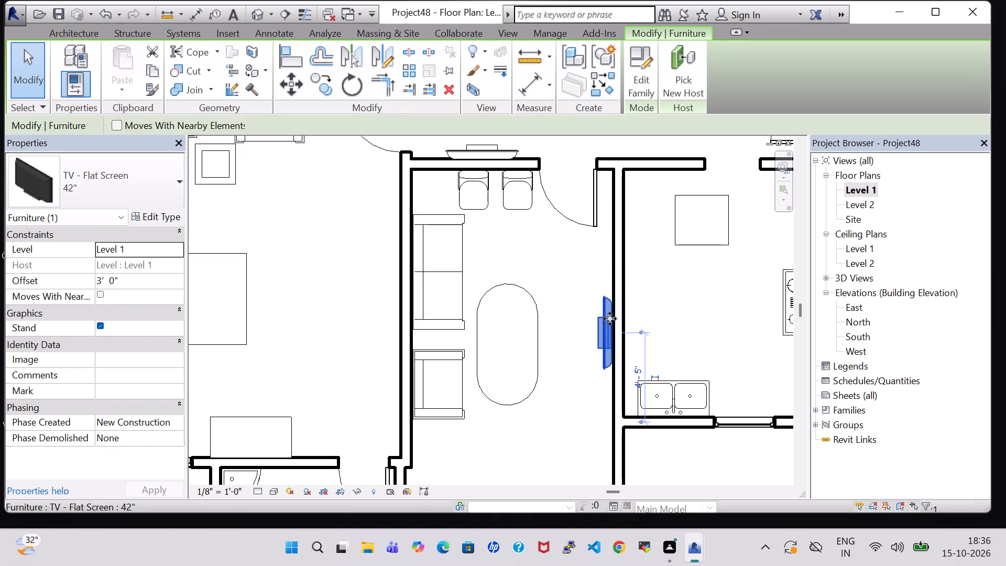
left_click(660, 321)
Move the 30" x 32" RH refrigerator west until it stands a few inches from the kitchen's west wall.
left_click(690, 213)
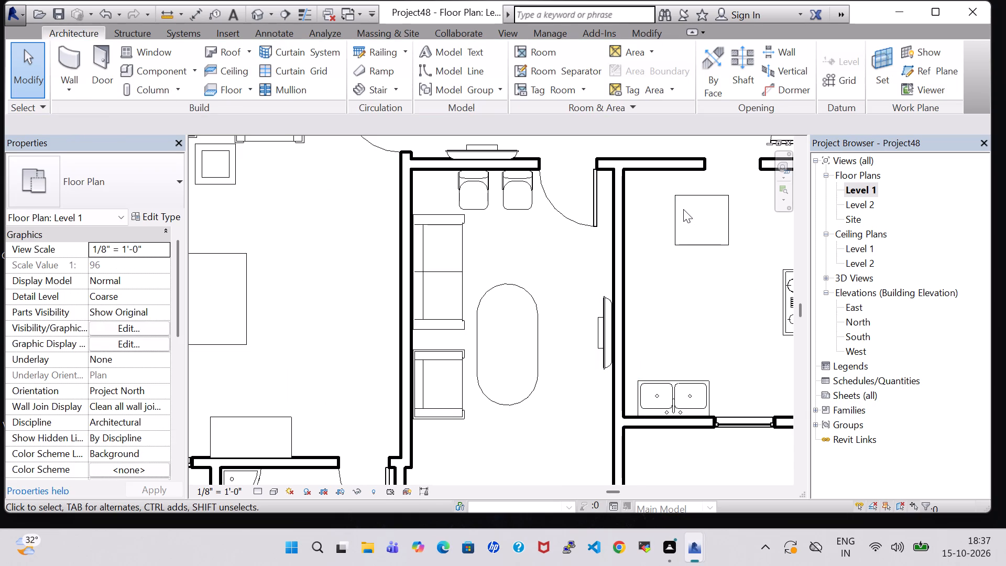
left_click(683, 209)
left_click(678, 209)
key("Left")
key("Left")
key("Left")
key("Left")
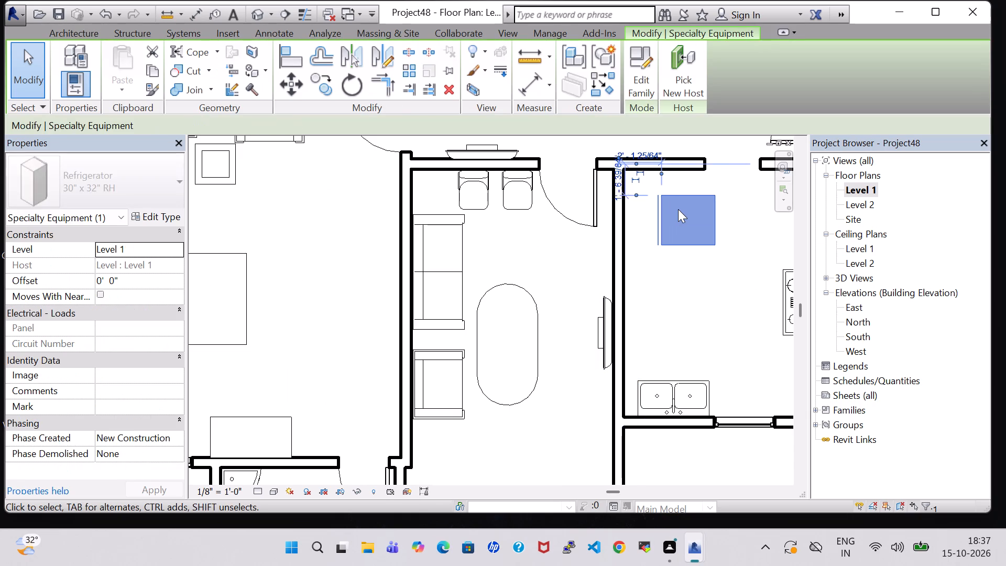
key("Left")
key("Left")
key("Left")
key("Left")
key("Left")
key("Left")
key("Left")
key("Left")
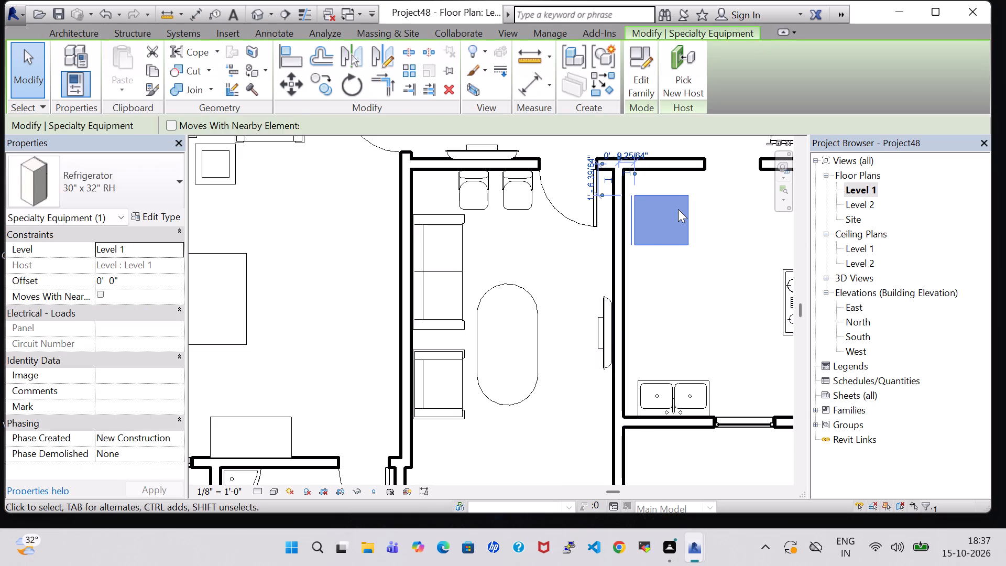
key("Left")
left_click(734, 275)
Shorten the INNER 6" wall on the kitchen's north side to 13'-9", leaving a 3'-9" opening.
left_click(703, 168)
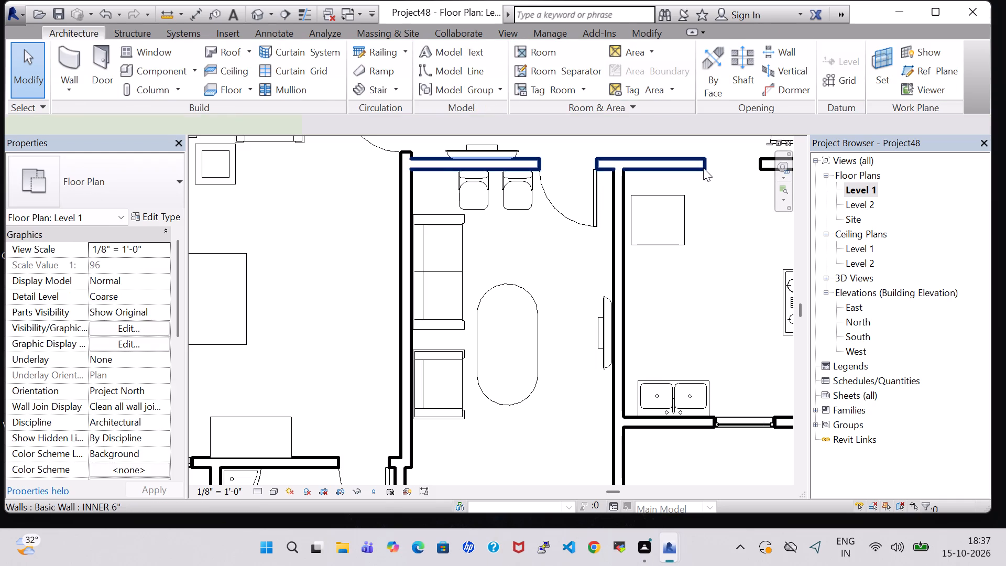
left_click(707, 162)
left_click_drag(707, 162, 691, 162)
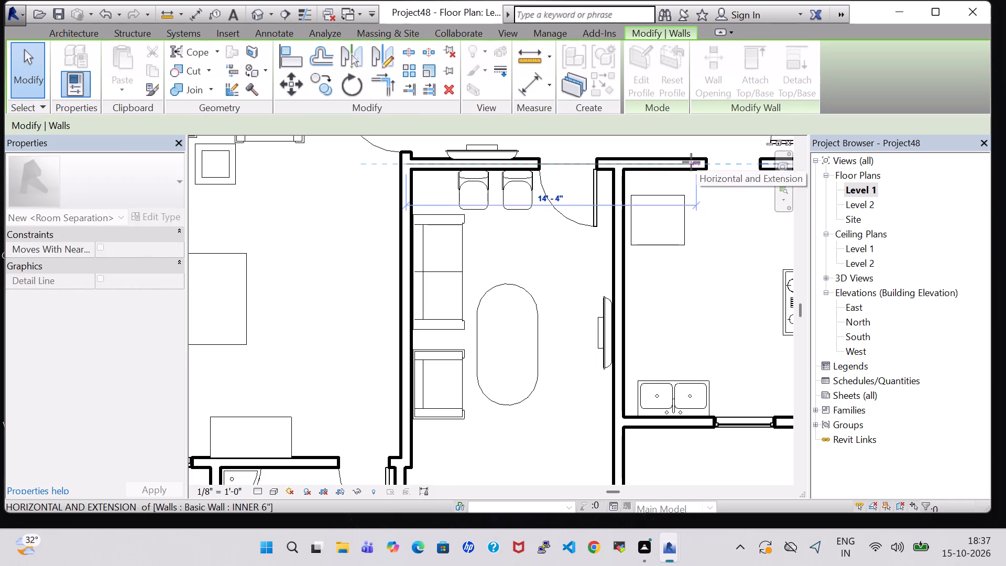
left_click_drag(691, 162, 684, 165)
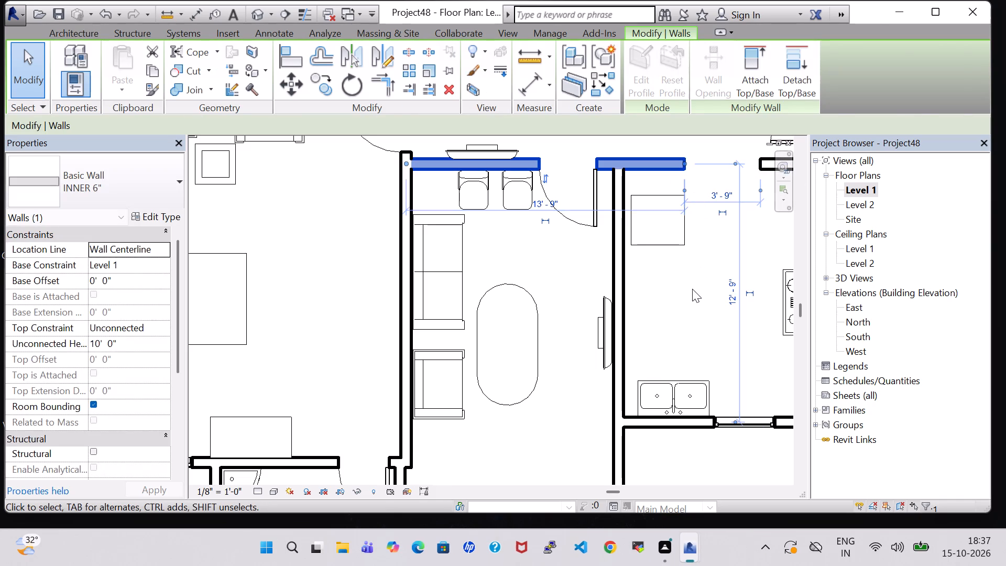
left_click(692, 289)
Draw a room separation line about 4'-6" long from the living room's southeast wall corner to the southern Generic - 8" wall's east end.
scroll(692, 289, "down", 4)
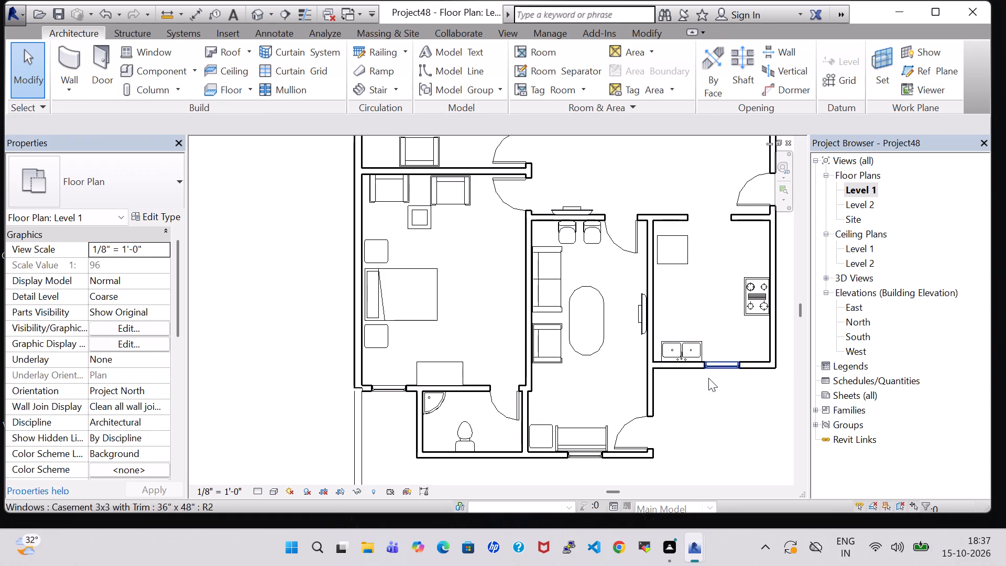
scroll(672, 430, "up", 1)
scroll(674, 437, "down", 1)
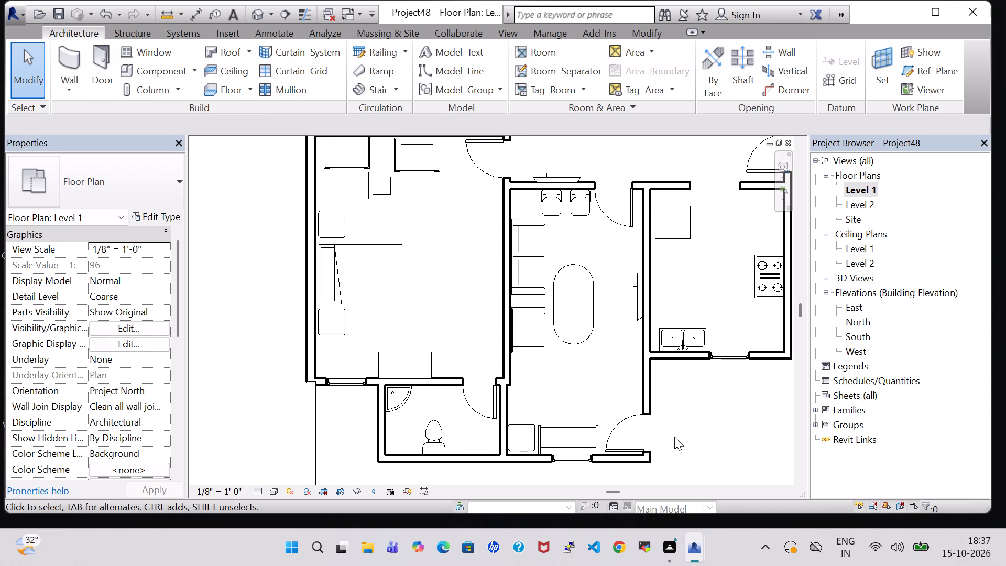
scroll(674, 437, "down", 2)
middle_click(674, 437)
middle_click(674, 360)
middle_click_drag(707, 456, 707, 272)
scroll(669, 249, "up", 1)
scroll(650, 246, "down", 1)
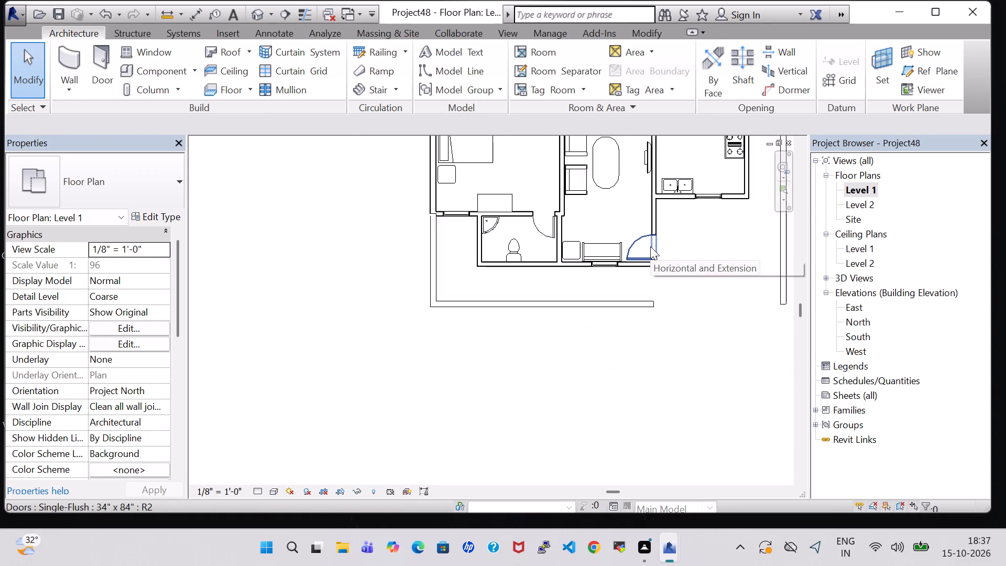
left_click(573, 73)
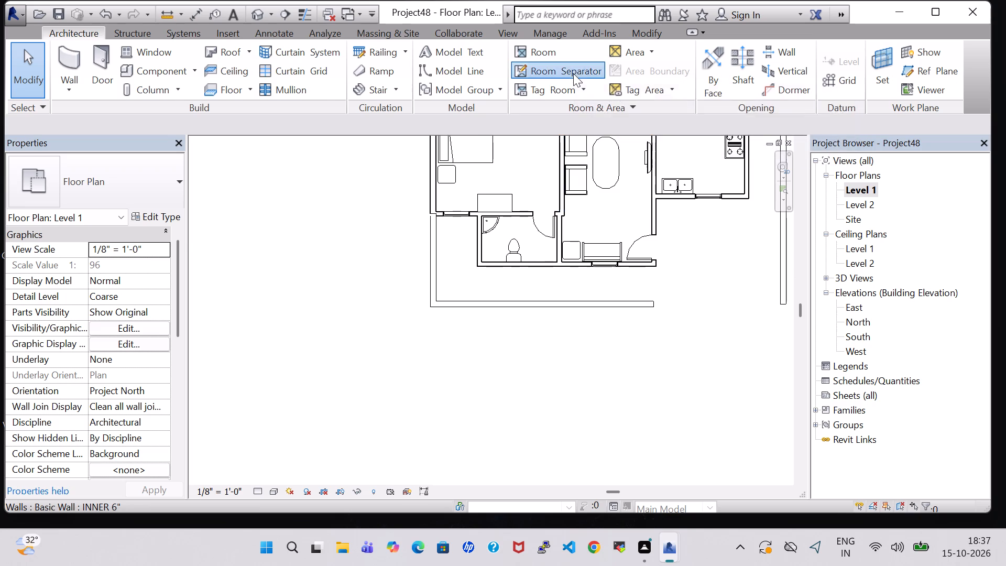
left_click(656, 265)
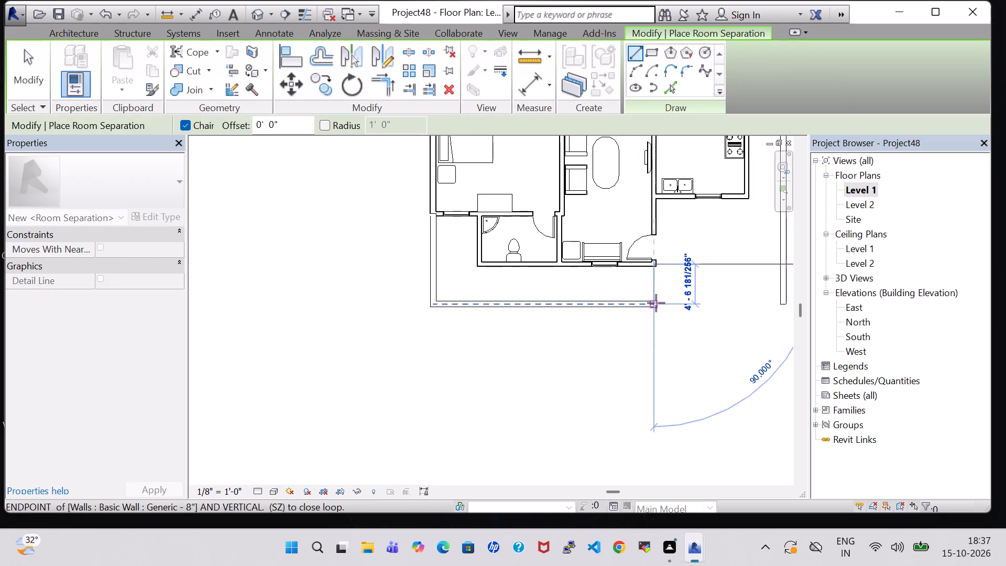
left_click(656, 303)
key("Escape")
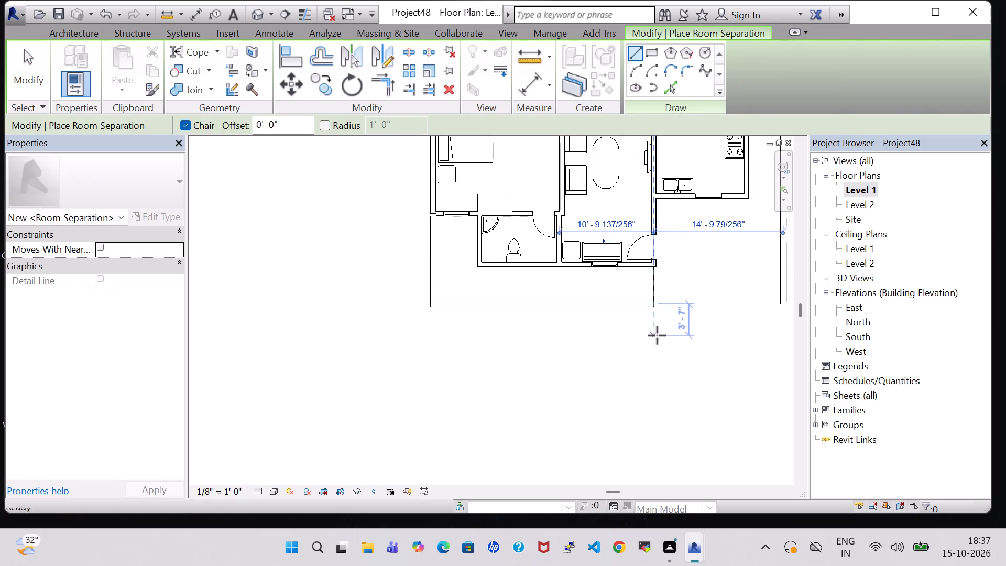
key("Escape")
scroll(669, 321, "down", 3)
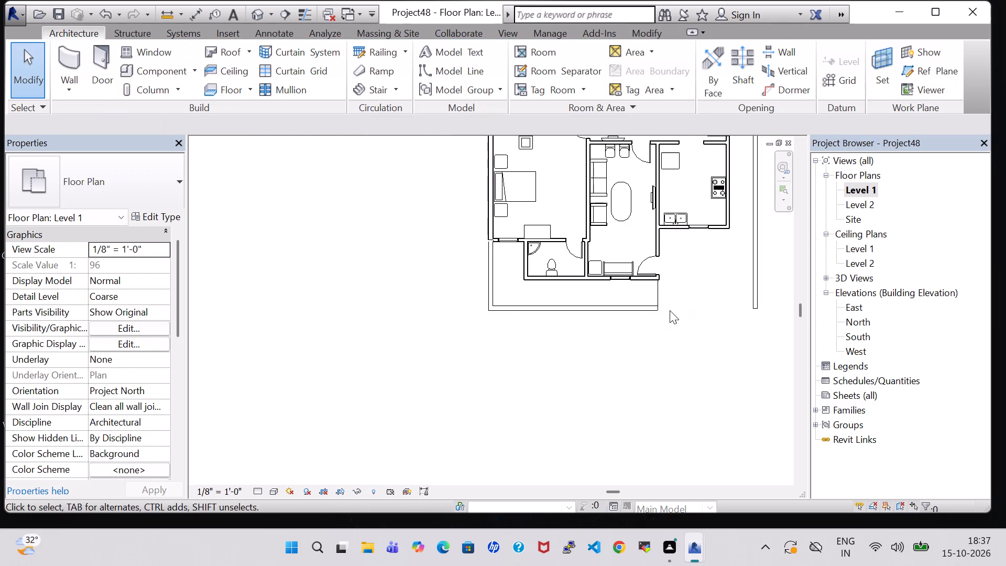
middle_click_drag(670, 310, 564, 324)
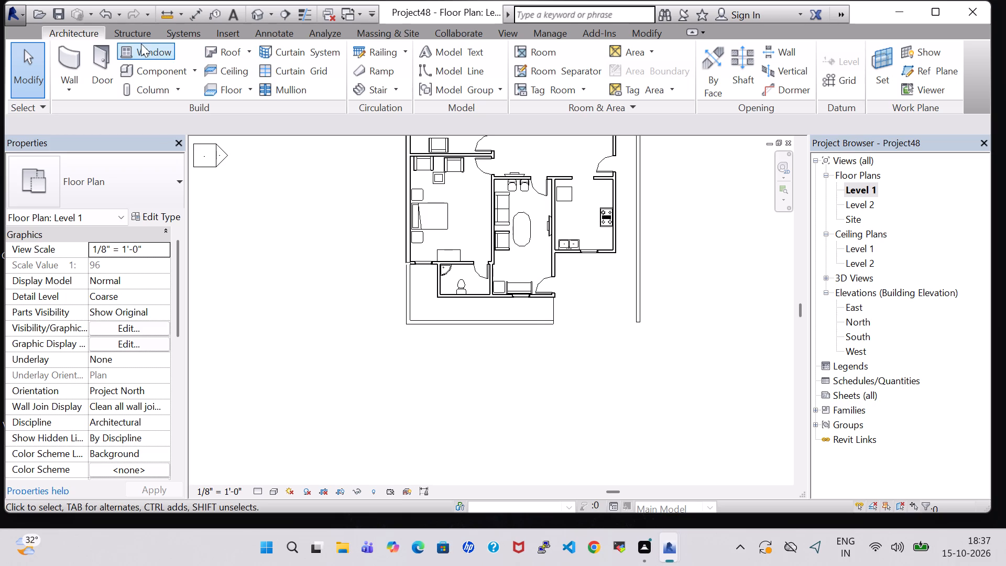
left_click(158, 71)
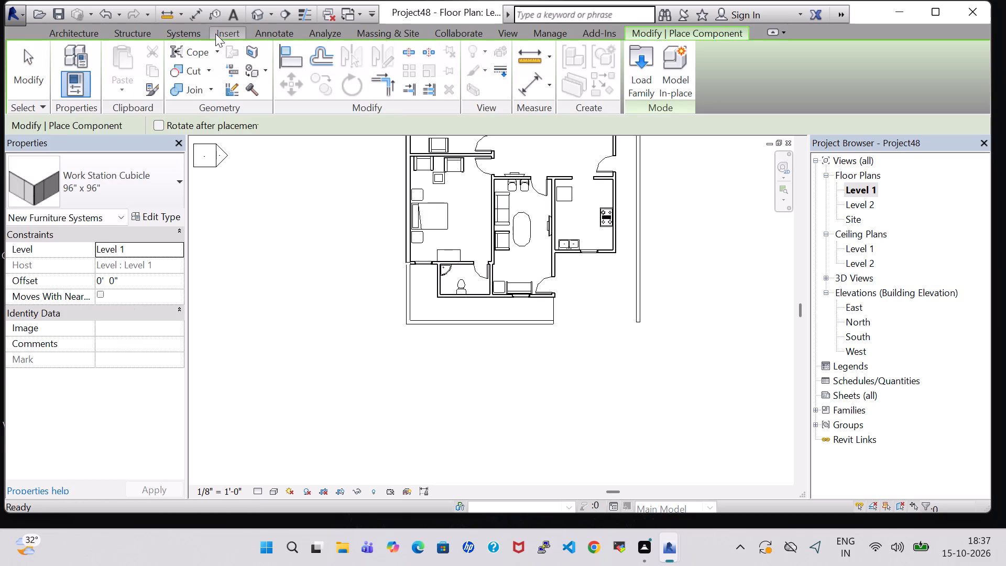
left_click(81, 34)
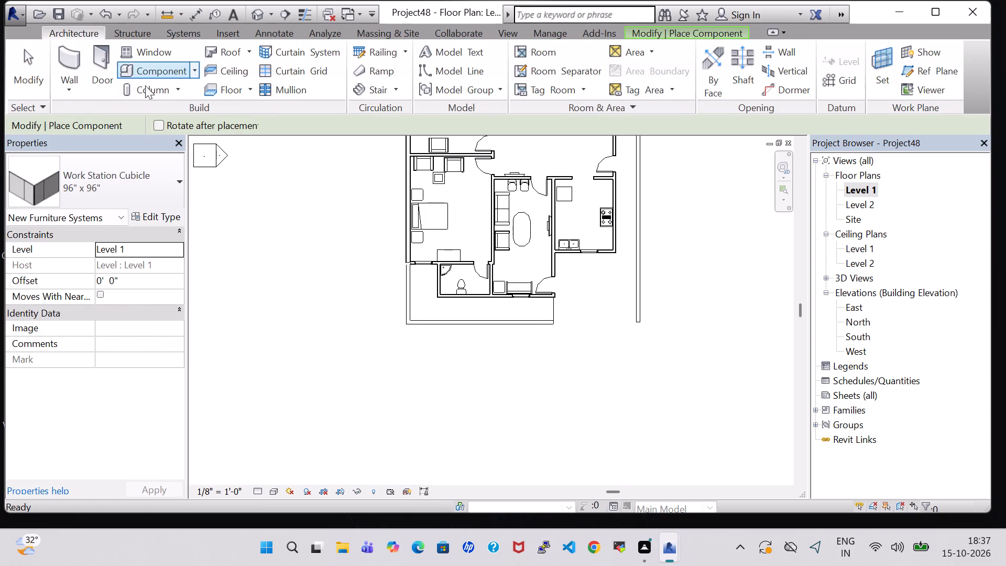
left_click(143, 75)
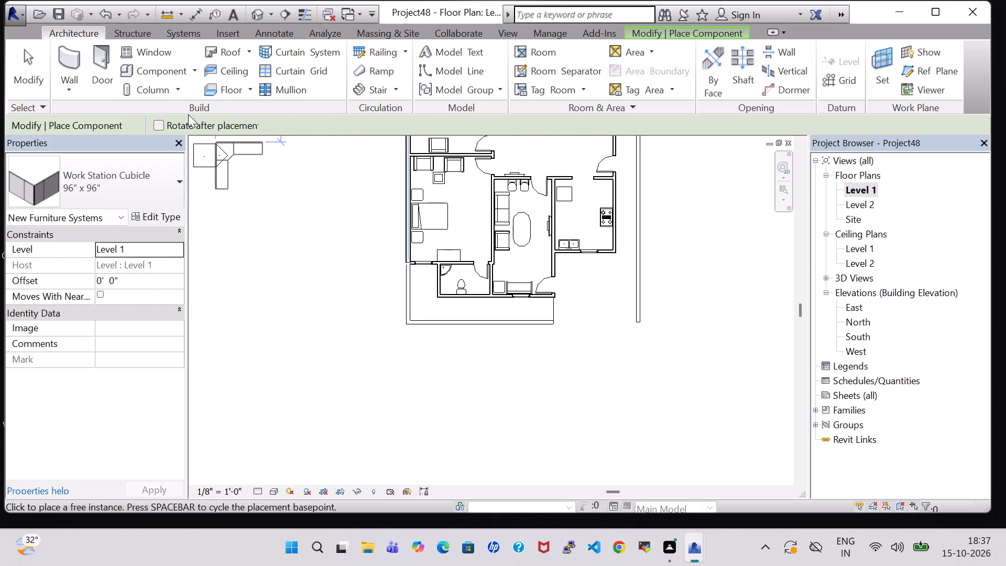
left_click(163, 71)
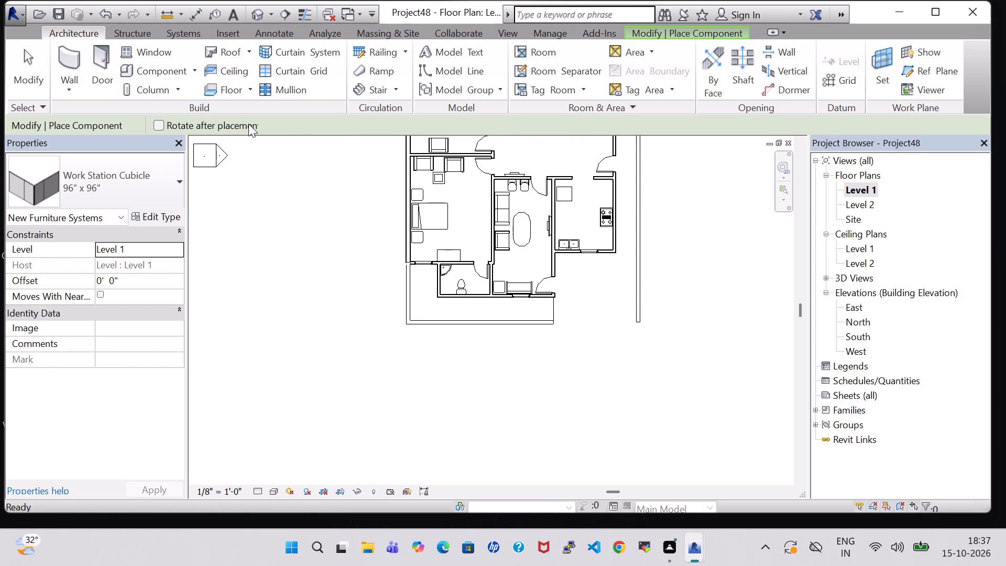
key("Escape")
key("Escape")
Load the RPC Beetle car family from the Entourage folder of the US Imperial library for component placement.
left_click(161, 72)
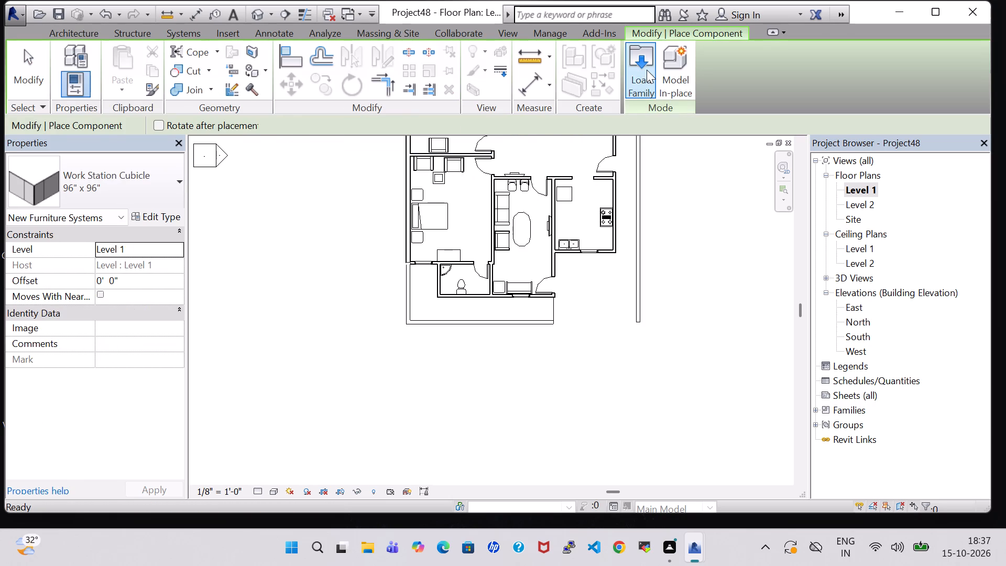
left_click(647, 70)
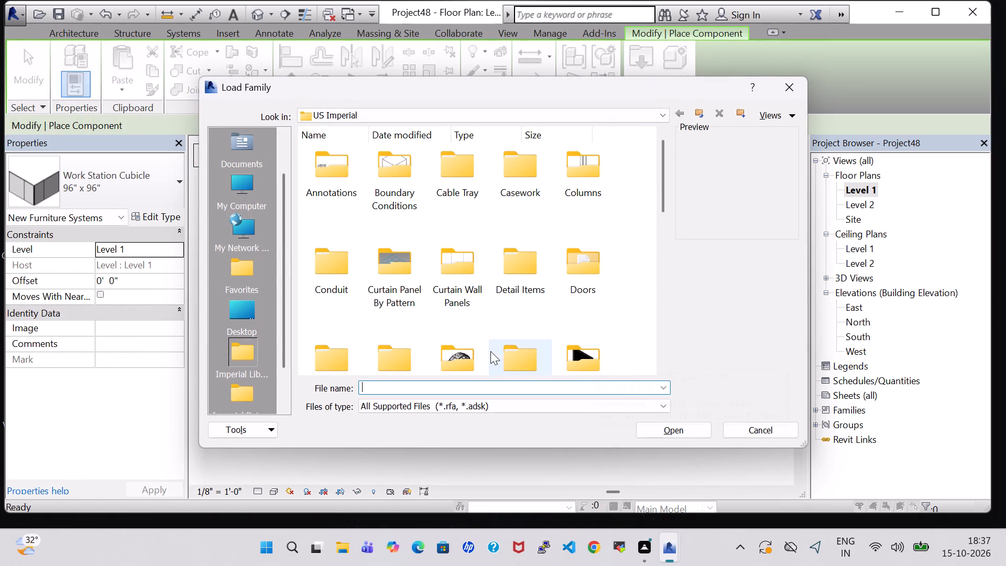
double_click(451, 354)
left_click(334, 170)
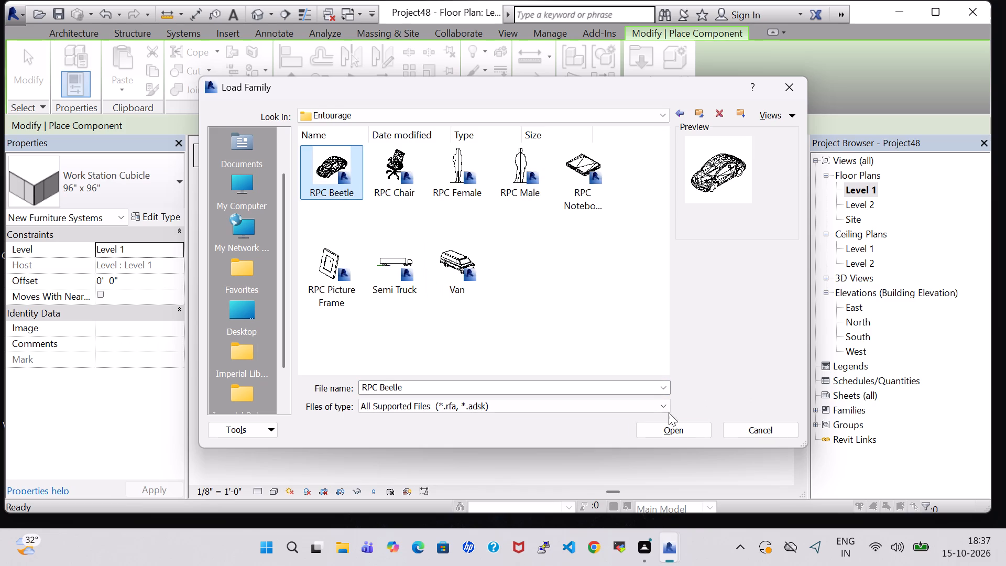
left_click(669, 432)
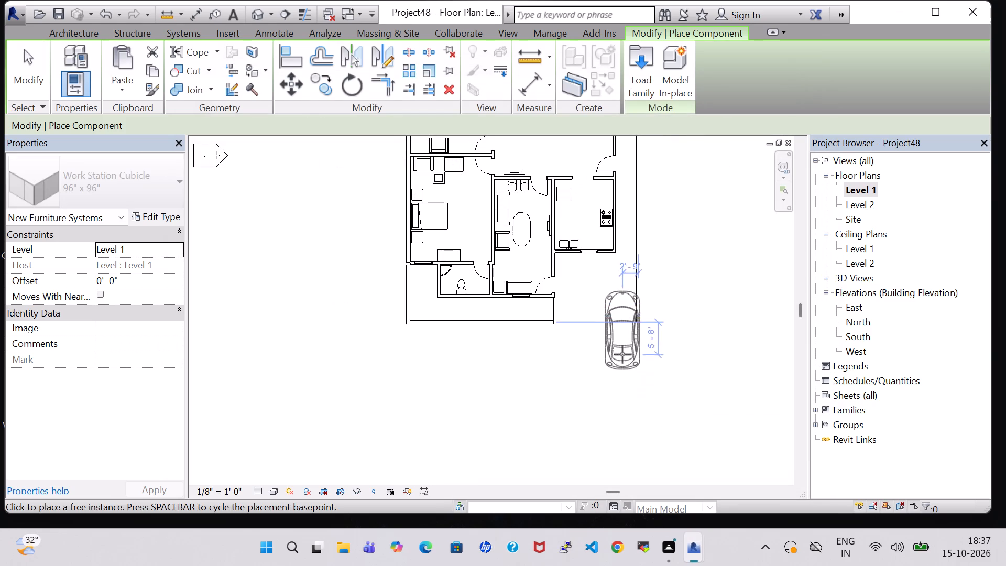
Place the RPC Beetle south of the kitchen, about 6' west of the outer east wall, its front facing north.
scroll(606, 330, "up", 3)
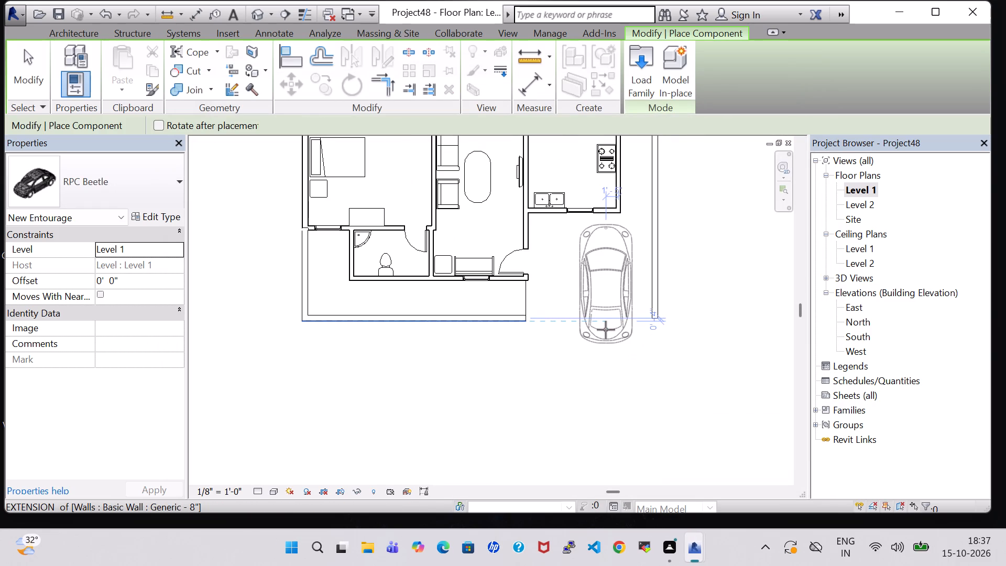
left_click(600, 321)
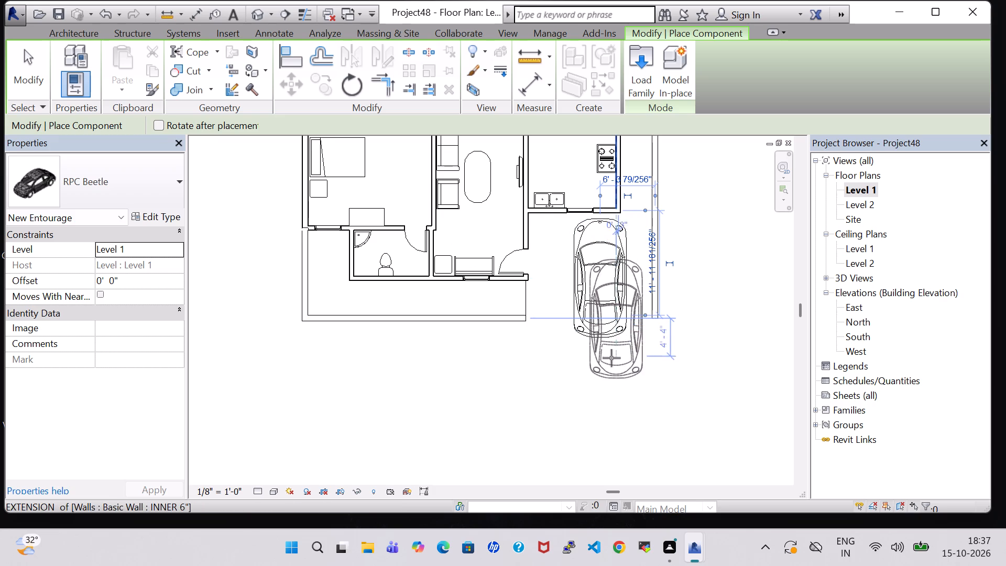
key("Escape")
key("Escape")
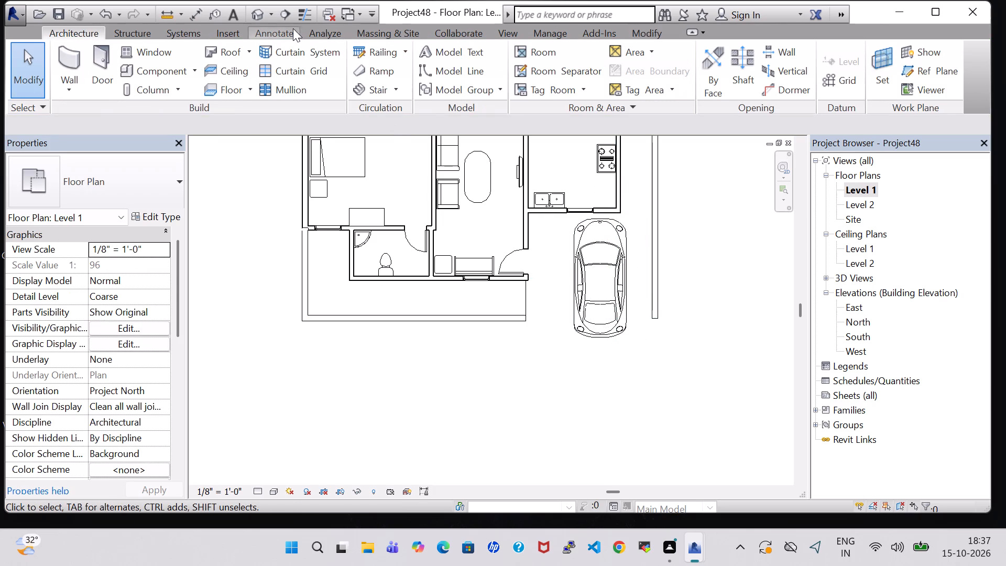
Place a 9' x 18' - 90 deg Parking Space around the car, rotated 180°, about 3'-5" east of the living room's east wall.
left_click(360, 28)
left_click(485, 78)
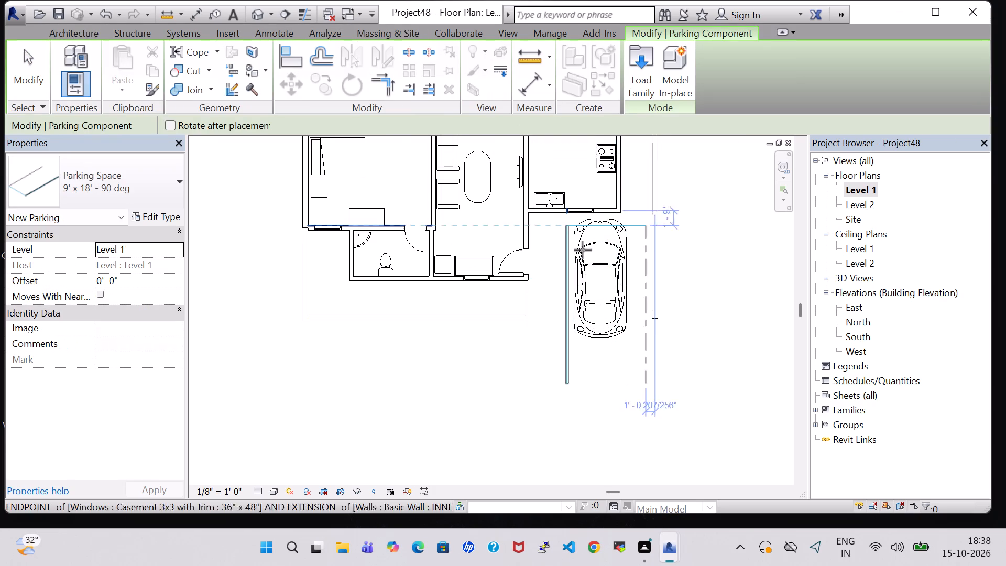
key("space")
key("space")
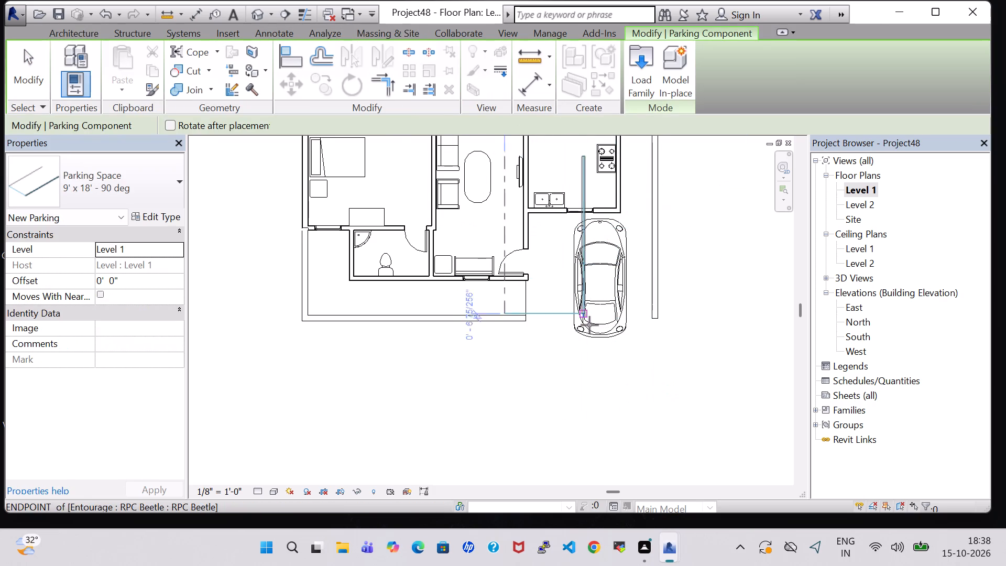
left_click(635, 377)
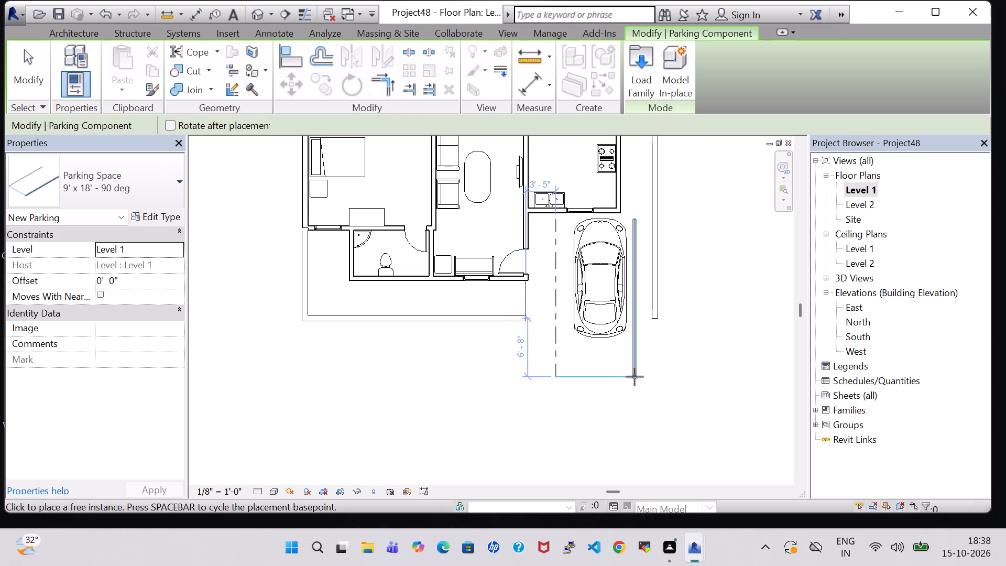
key("Escape")
key("Escape")
Nudge the RPC Beetle about 1' west and 8" south so it sits centrally within the parking space.
left_click(583, 307)
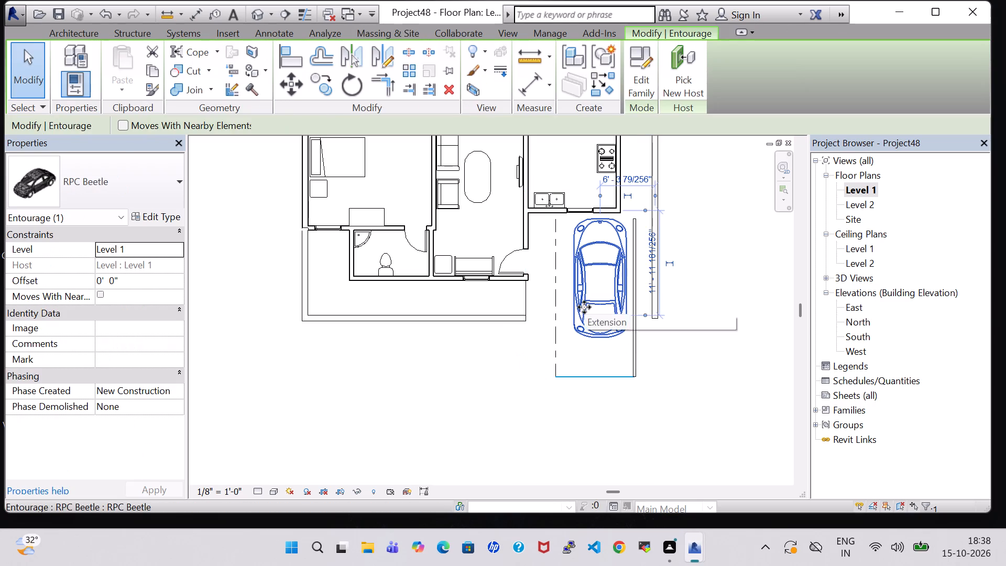
key("Left")
key("Left")
key("Down")
key("Down")
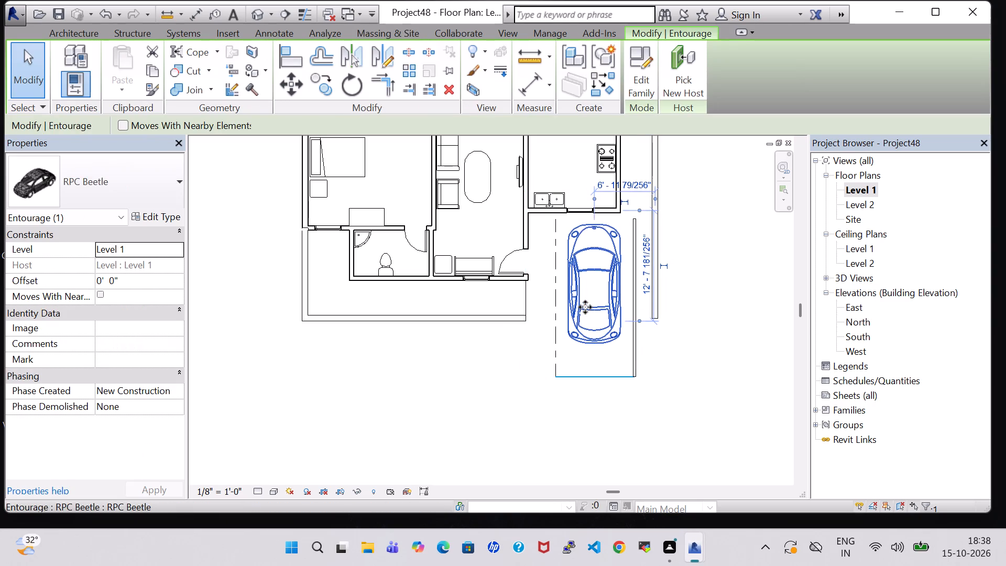
key("Left")
left_click(715, 312)
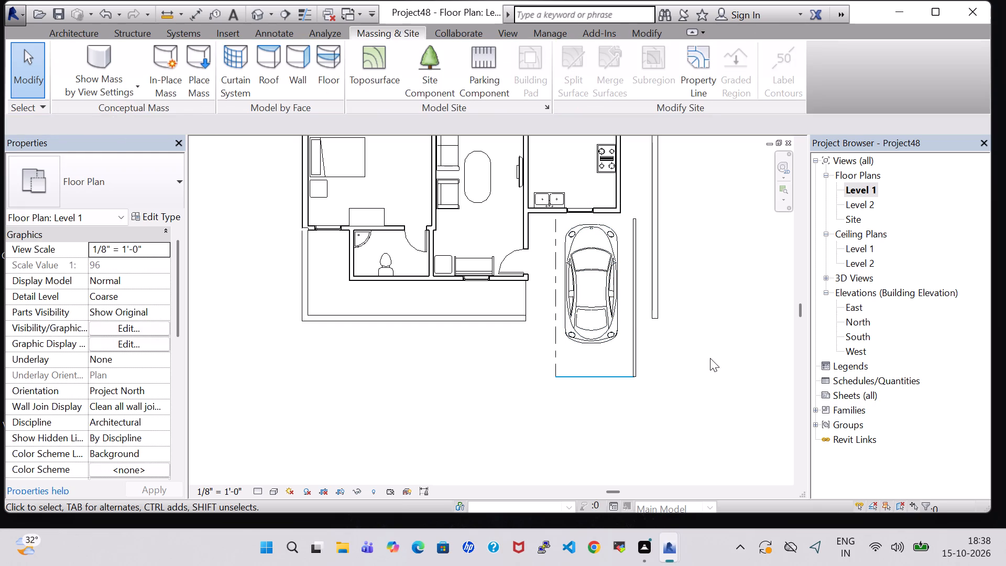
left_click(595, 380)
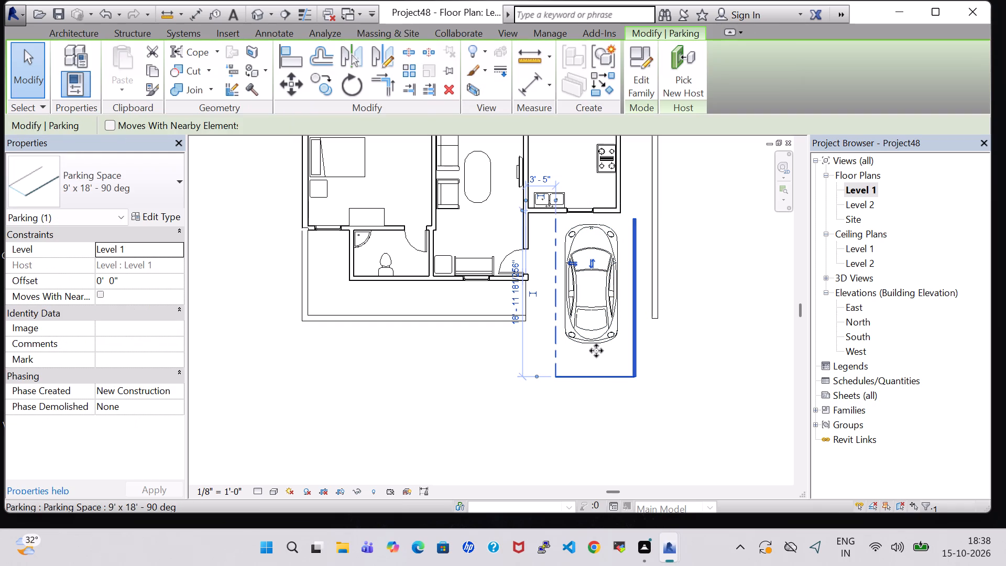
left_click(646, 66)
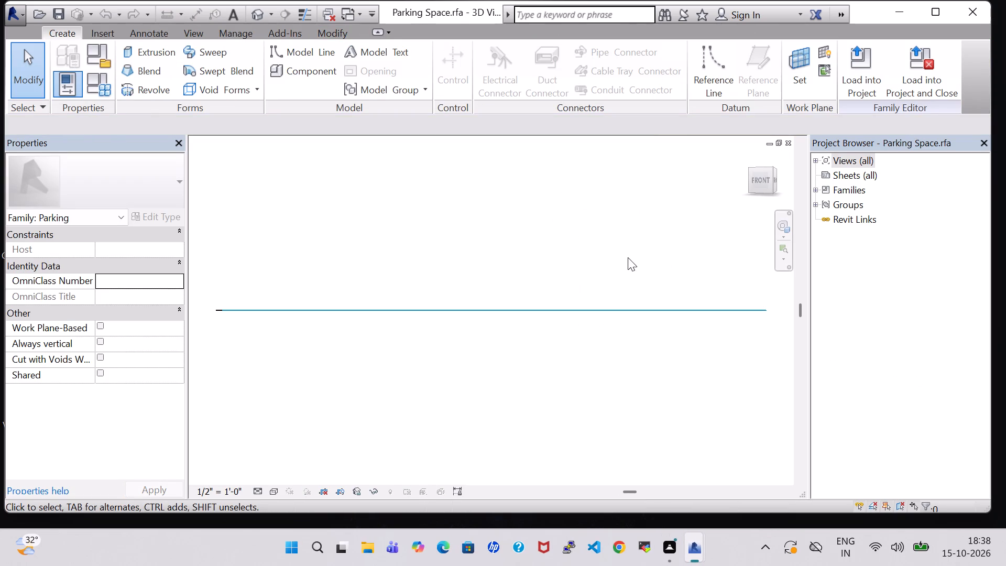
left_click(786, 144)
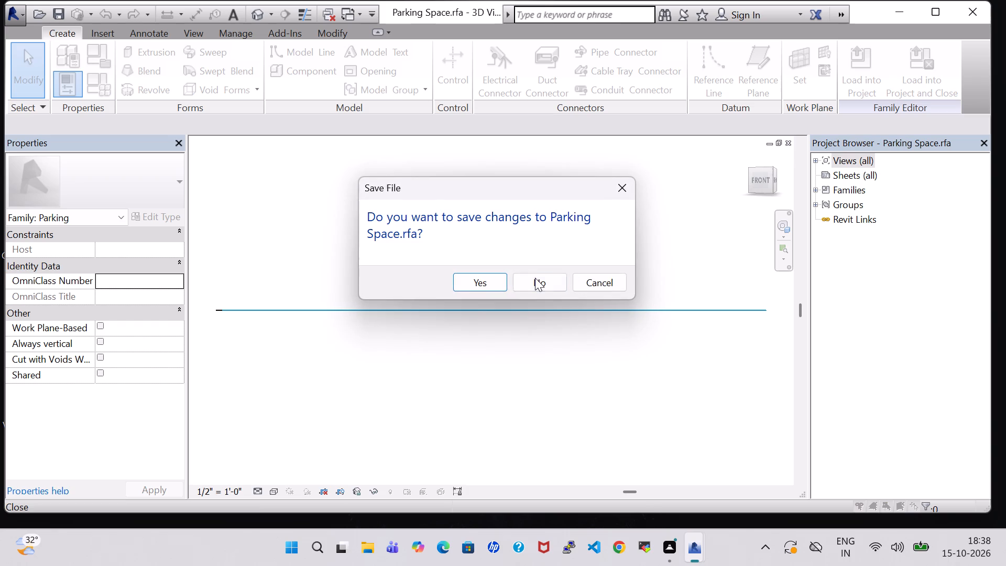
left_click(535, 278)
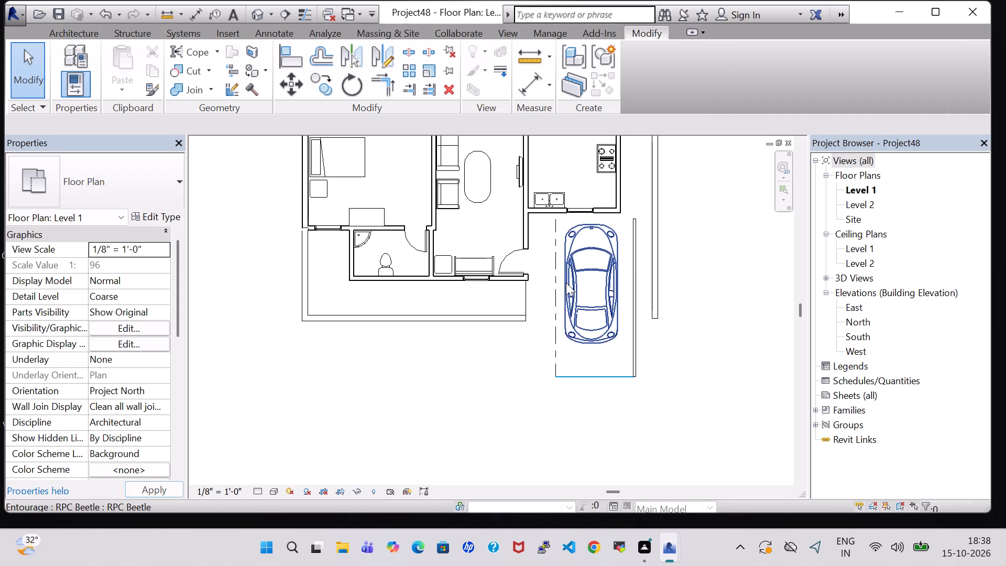
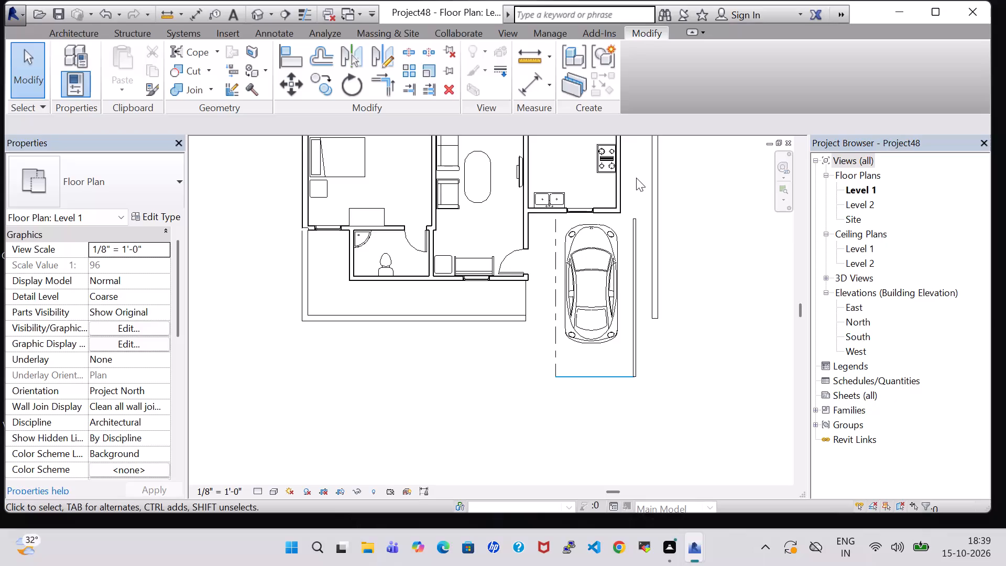
Examine the house layout and the parked car area in the Level 1 plan and the 3D view.
left_click(740, 227)
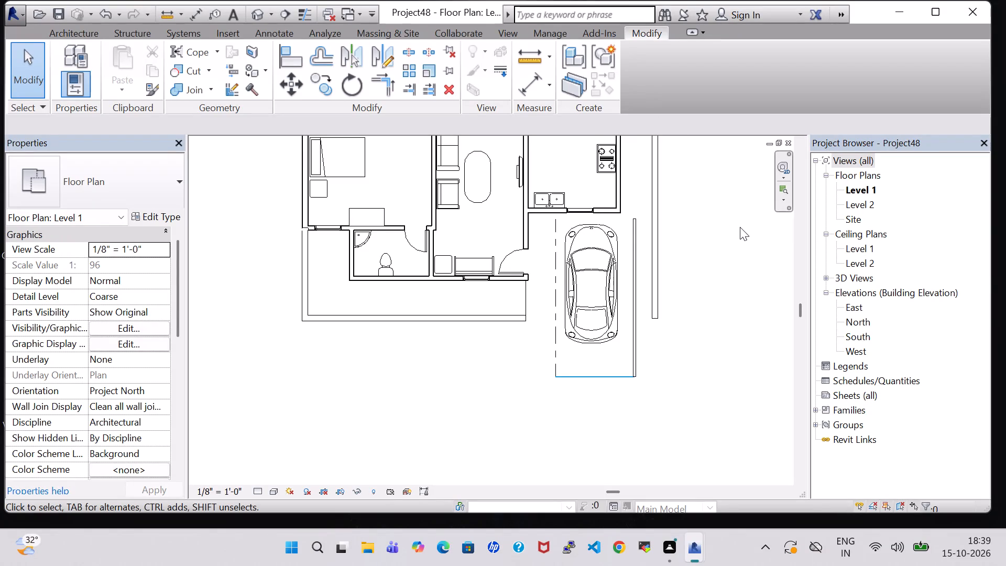
scroll(740, 227, "down", 3)
middle_click_drag(740, 227, 706, 239)
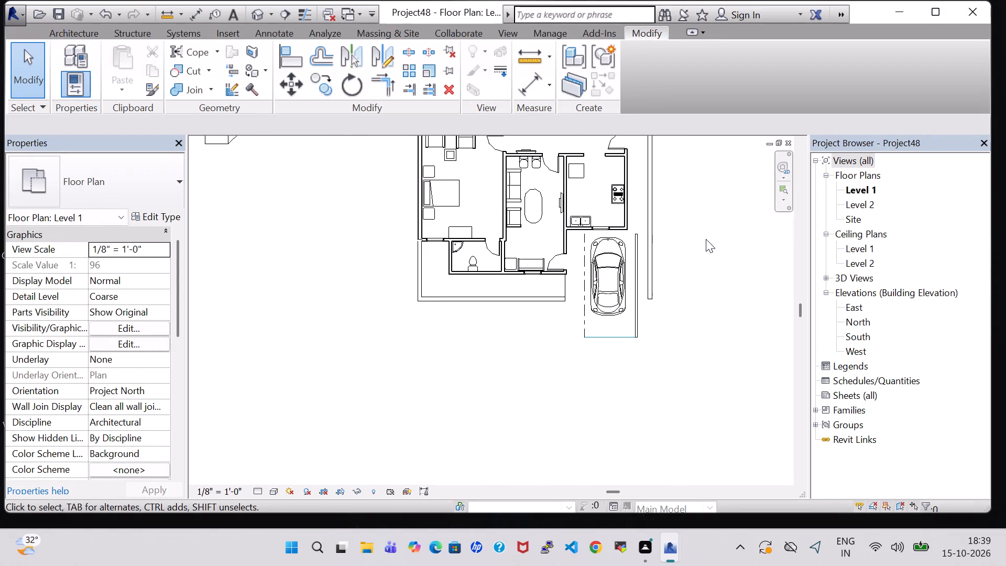
left_click(674, 292)
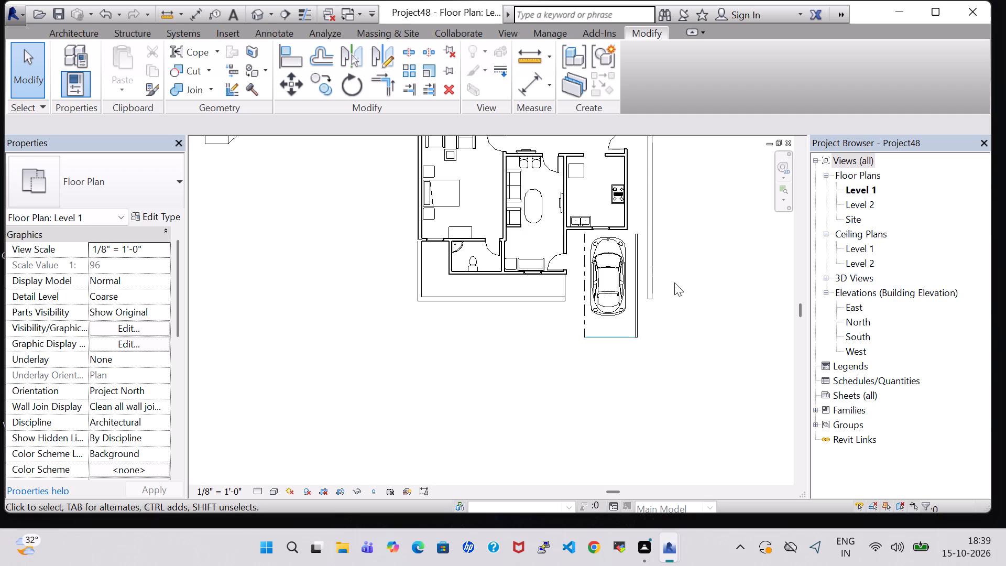
scroll(674, 282, "down", 2)
middle_click_drag(690, 237, 678, 321)
scroll(678, 321, "up", 1)
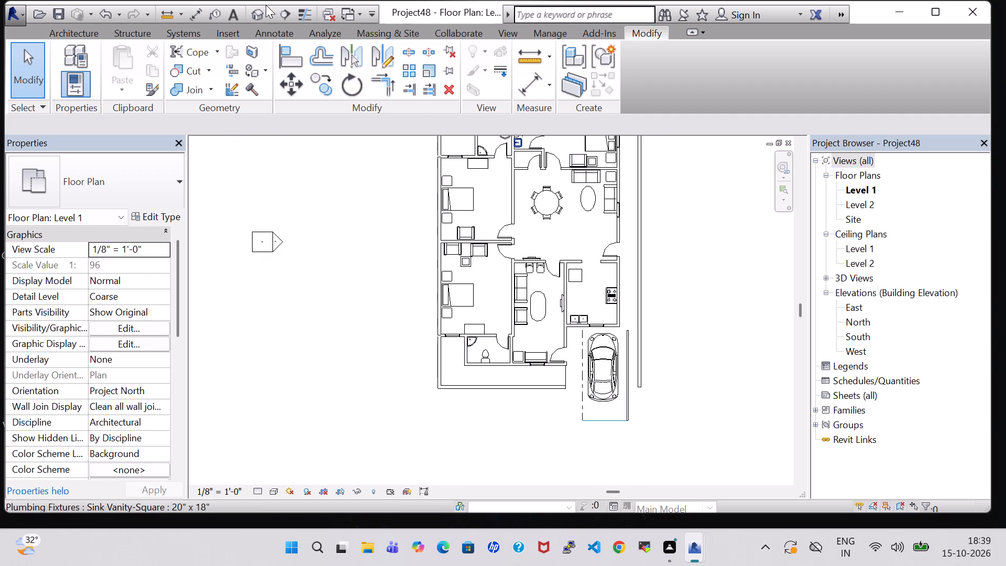
left_click(257, 12)
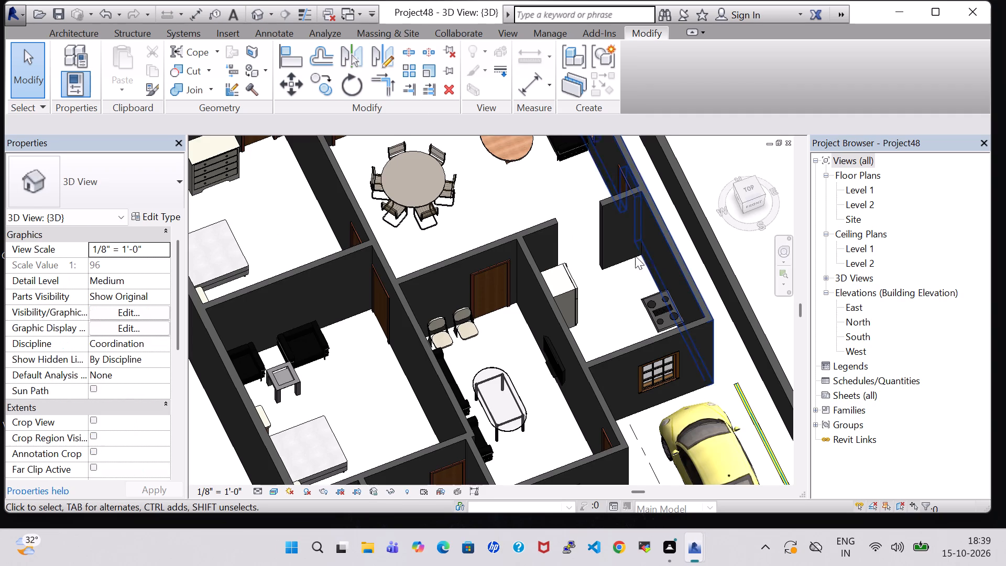
scroll(621, 244, "down", 3)
middle_click_drag(619, 254, 560, 232)
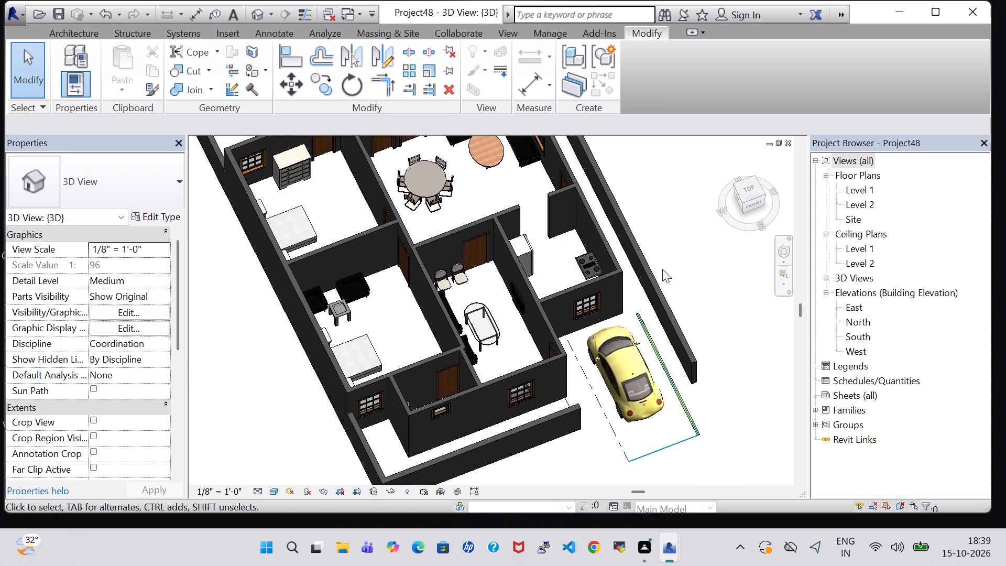
double_click(865, 193)
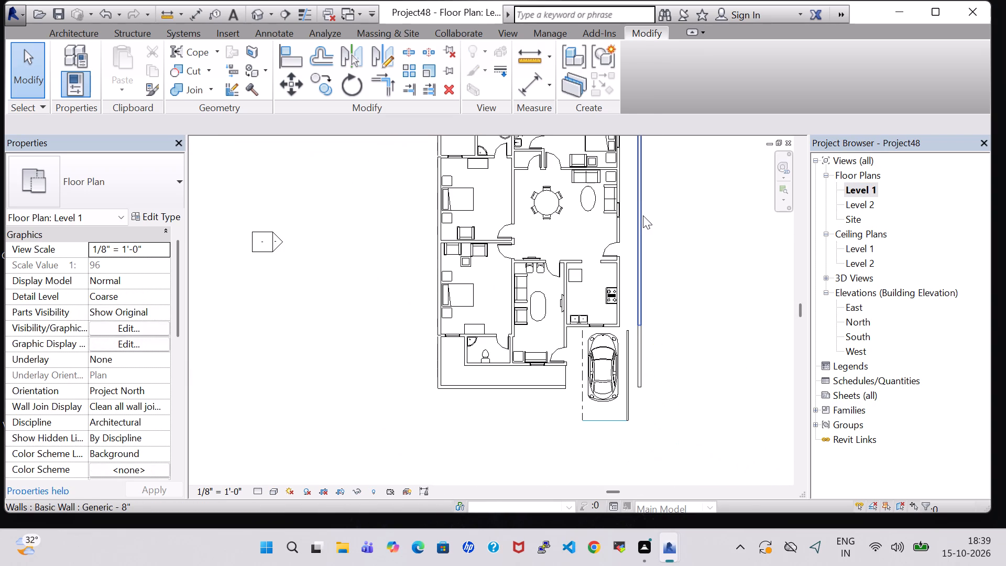
scroll(643, 215, "down", 2)
middle_click_drag(695, 200, 651, 297)
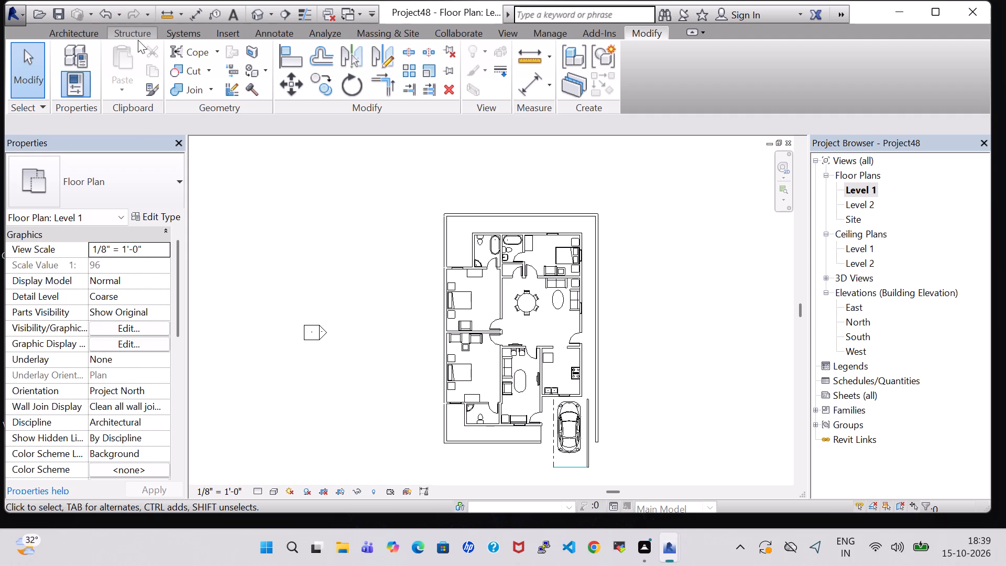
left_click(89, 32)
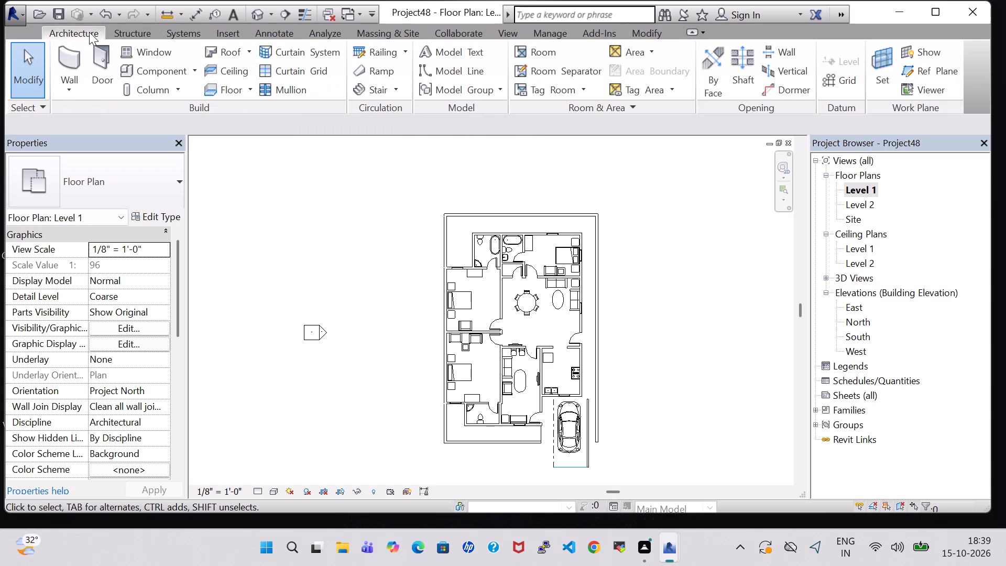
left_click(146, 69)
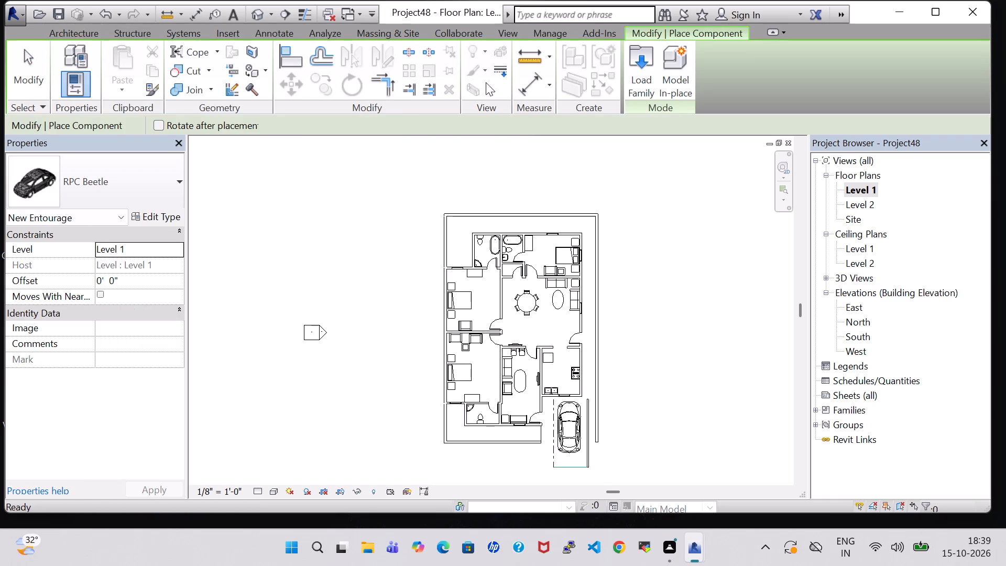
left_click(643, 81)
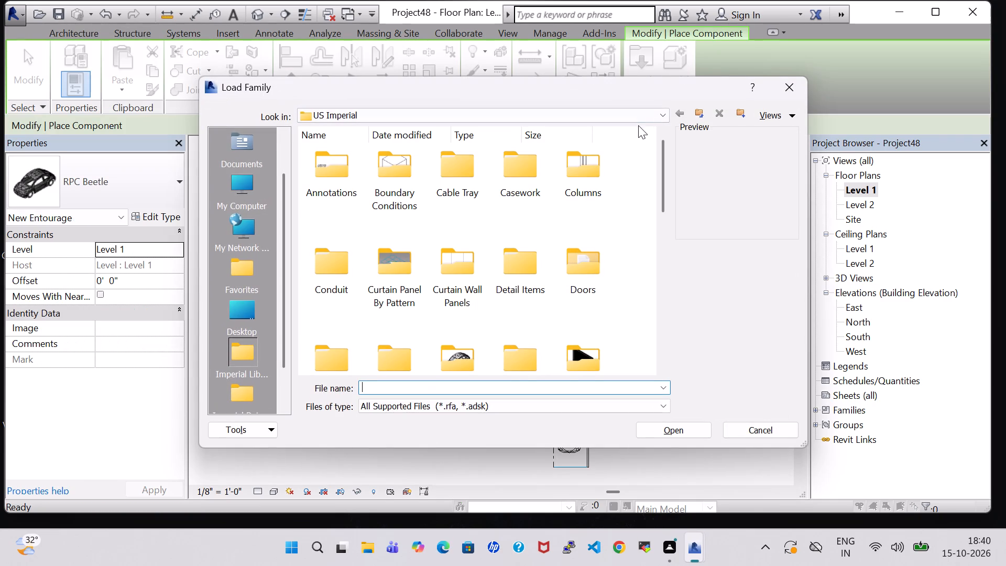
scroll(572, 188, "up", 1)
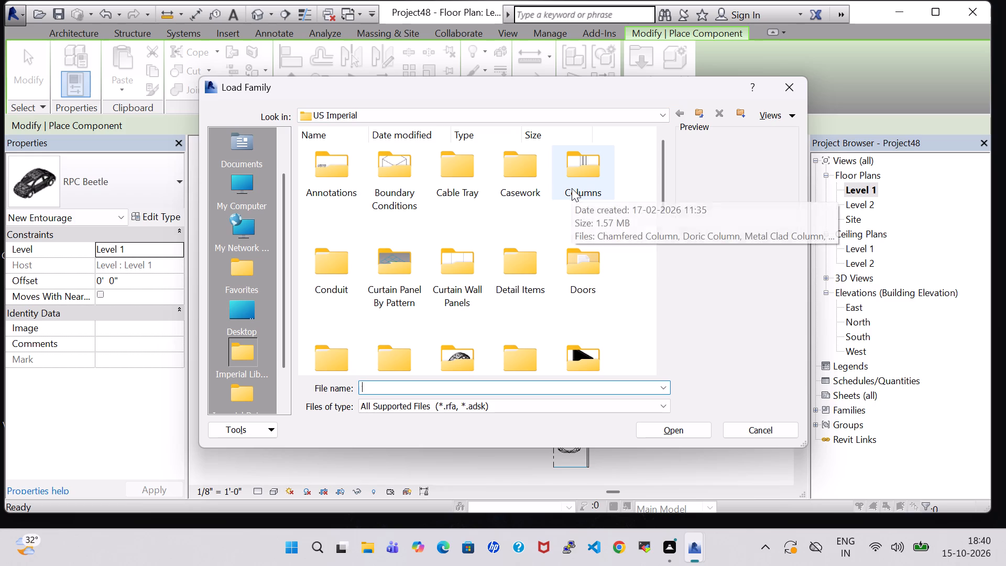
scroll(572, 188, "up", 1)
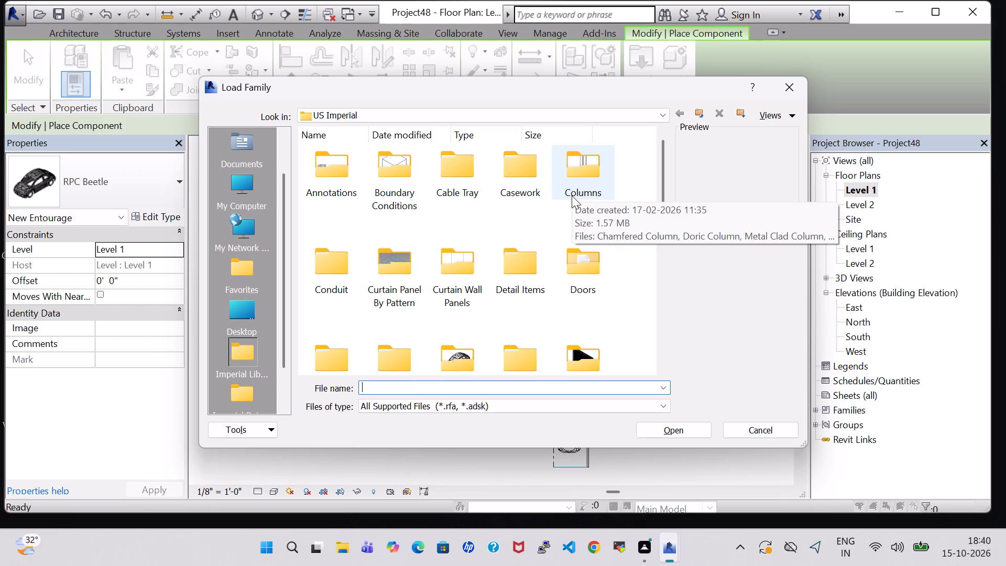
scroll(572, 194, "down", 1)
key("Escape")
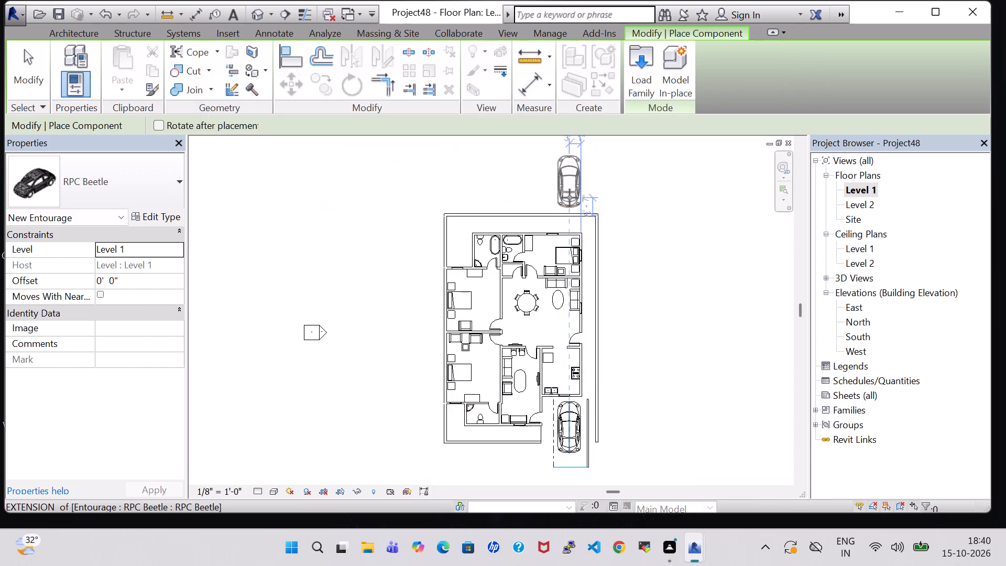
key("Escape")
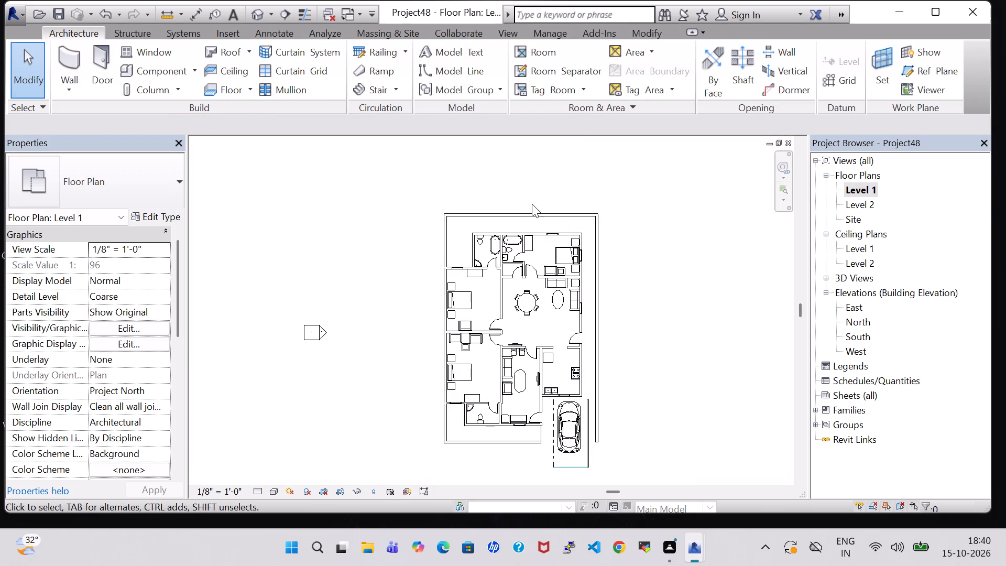
Inspect the house front, boundary walls and parked car from several angles in 3D, returning to the Level 1 plan.
left_click(259, 10)
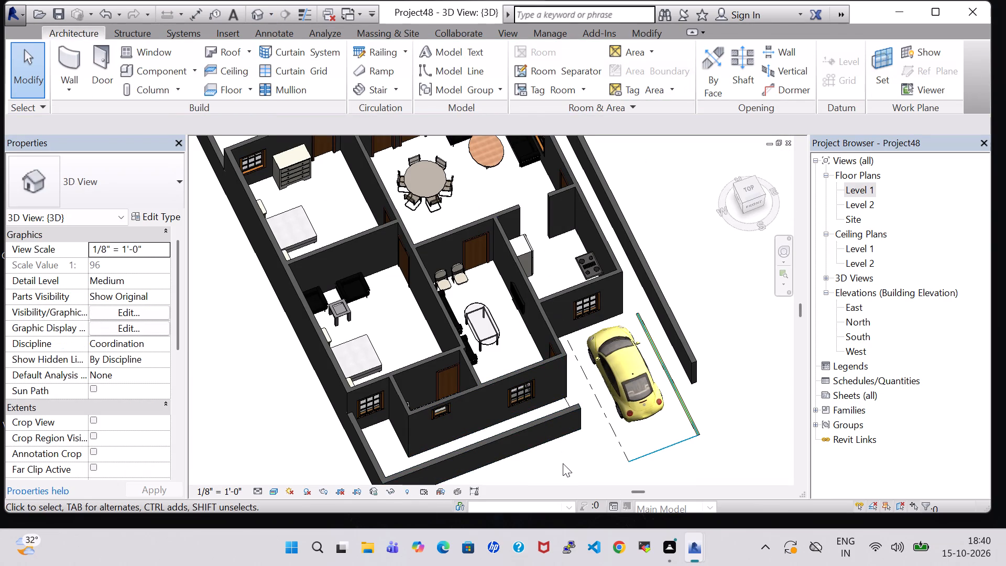
middle_click_drag(563, 463, 521, 352)
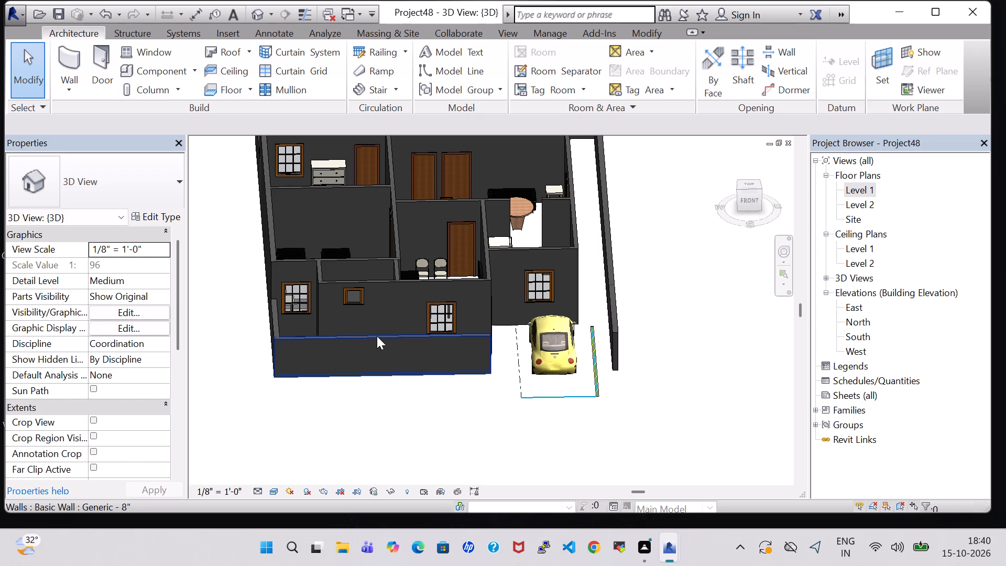
middle_click_drag(255, 321, 373, 311, "shift")
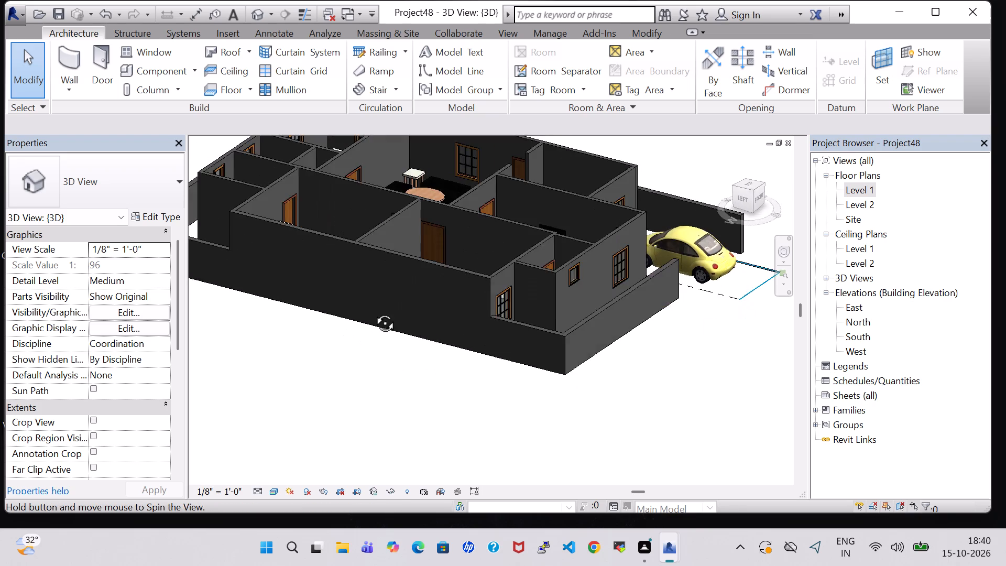
middle_click_drag(373, 311, 389, 310, "shift")
middle_click_drag(389, 310, 324, 286, "shift")
middle_click_drag(288, 279, 225, 274, "shift")
scroll(225, 274, "up", 1)
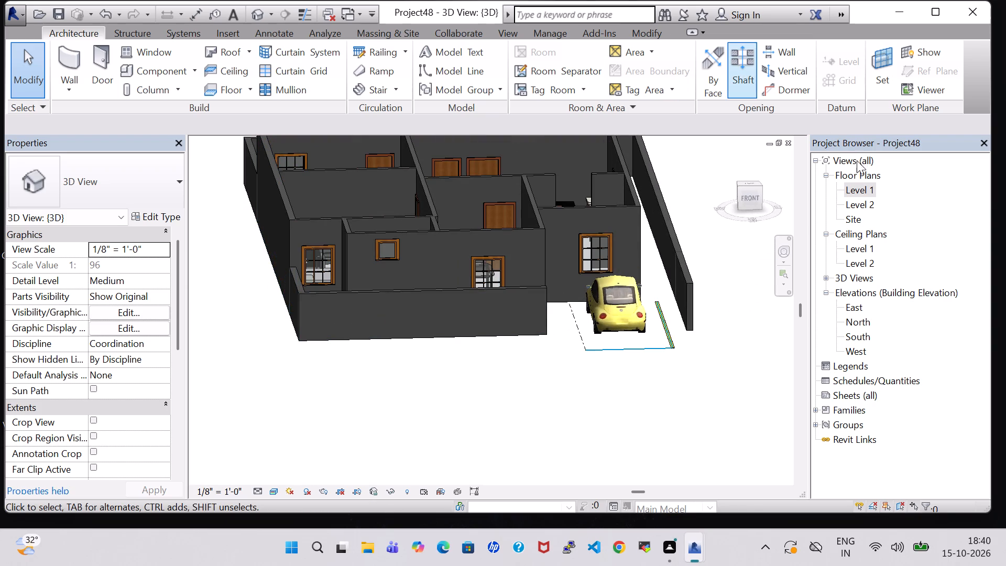
double_click(857, 192)
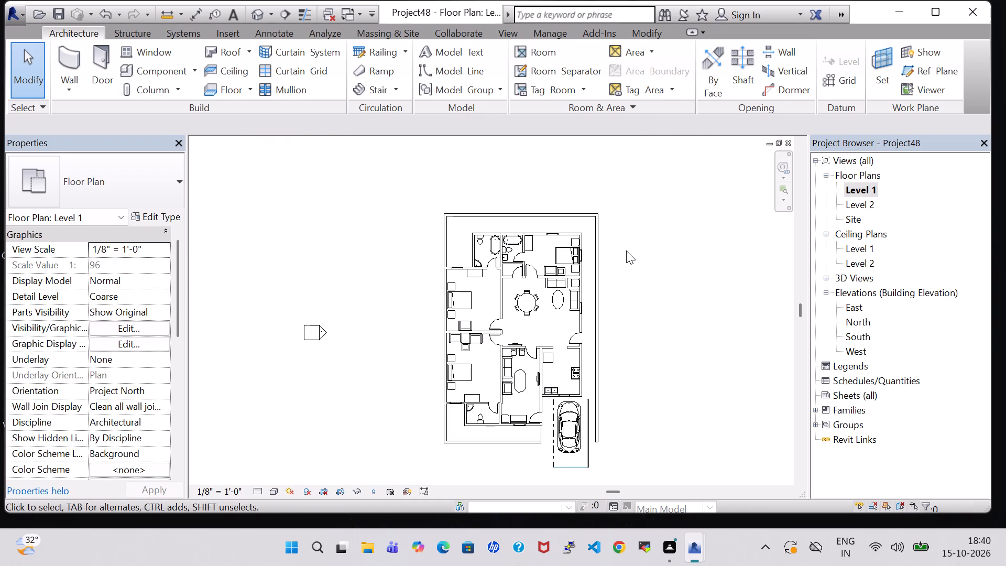
Create a four-point toposurface at elevation 0' 0" between the side boundary wall and the front bathroom, outside the bedroom window.
middle_click_drag(630, 255, 638, 229)
scroll(638, 229, "up", 1)
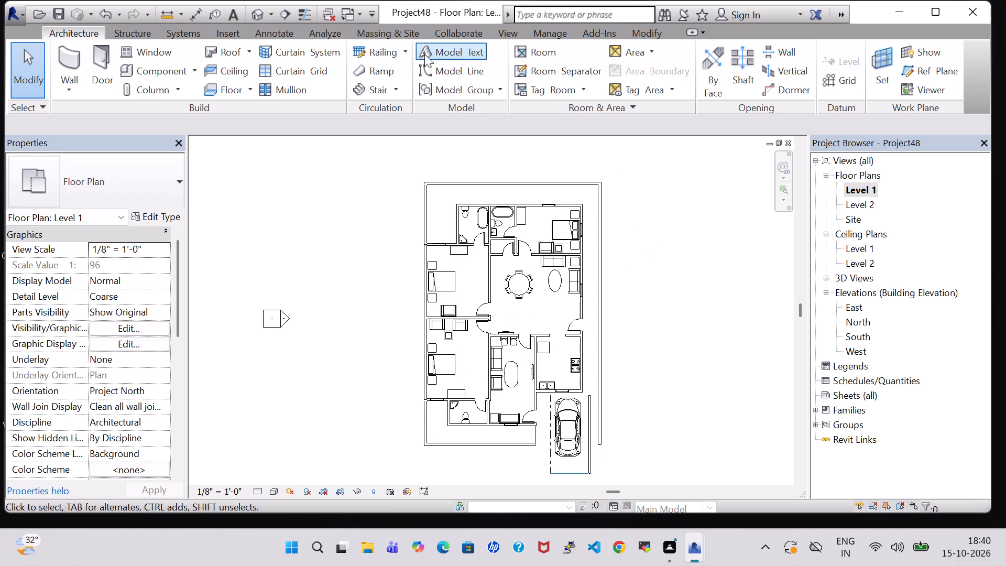
left_click(397, 27)
left_click(386, 54)
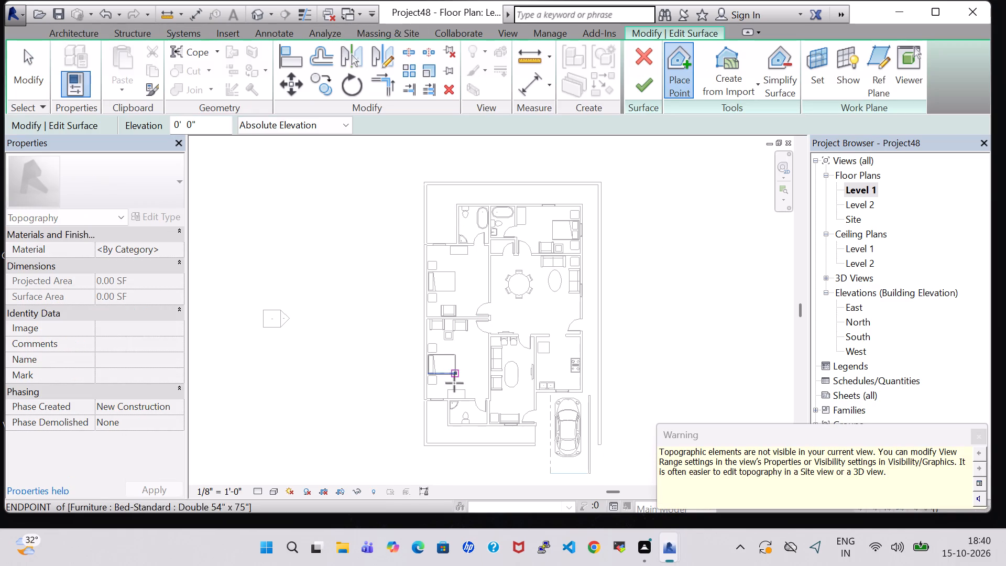
scroll(429, 401, "up", 8)
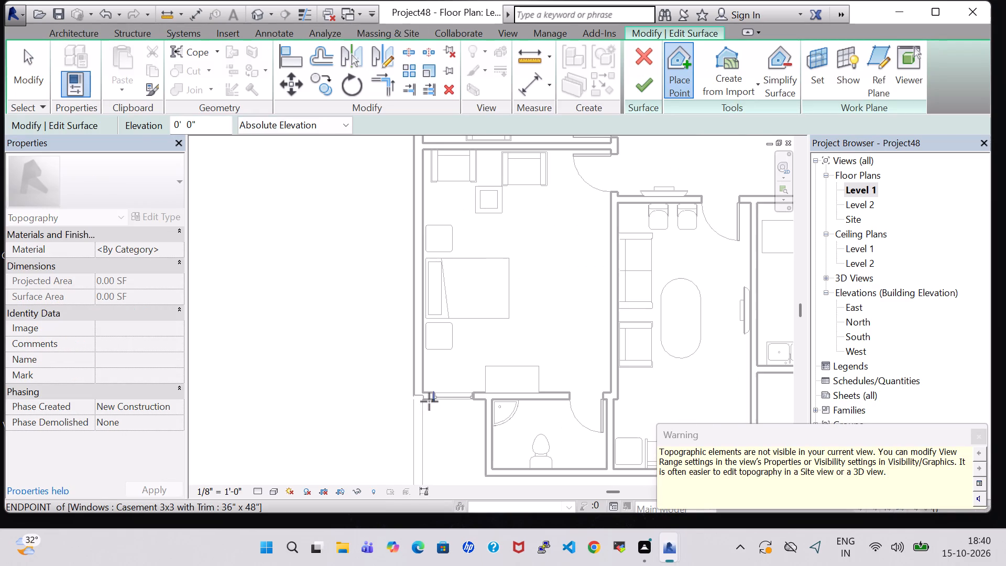
middle_click_drag(436, 405, 456, 250)
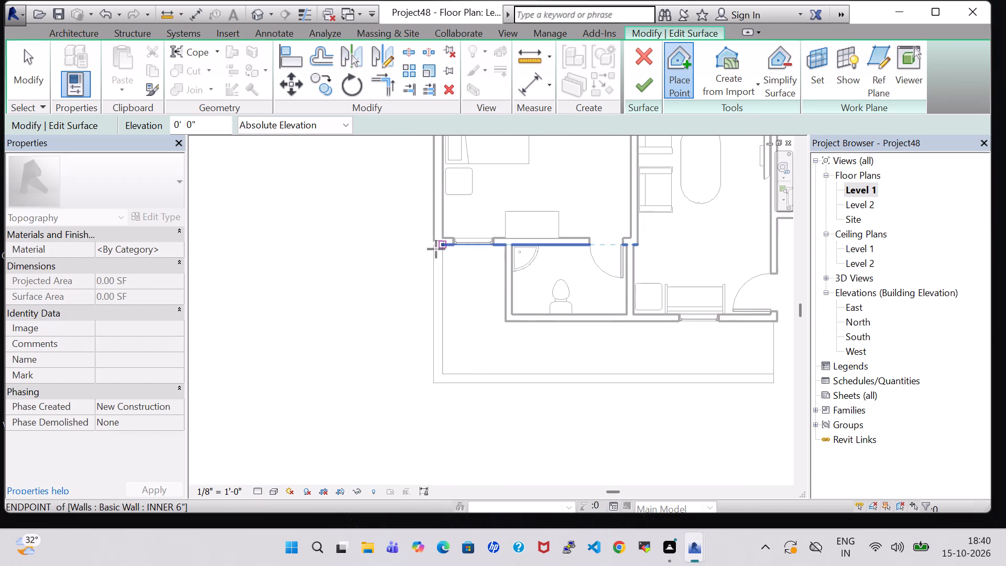
left_click(432, 247)
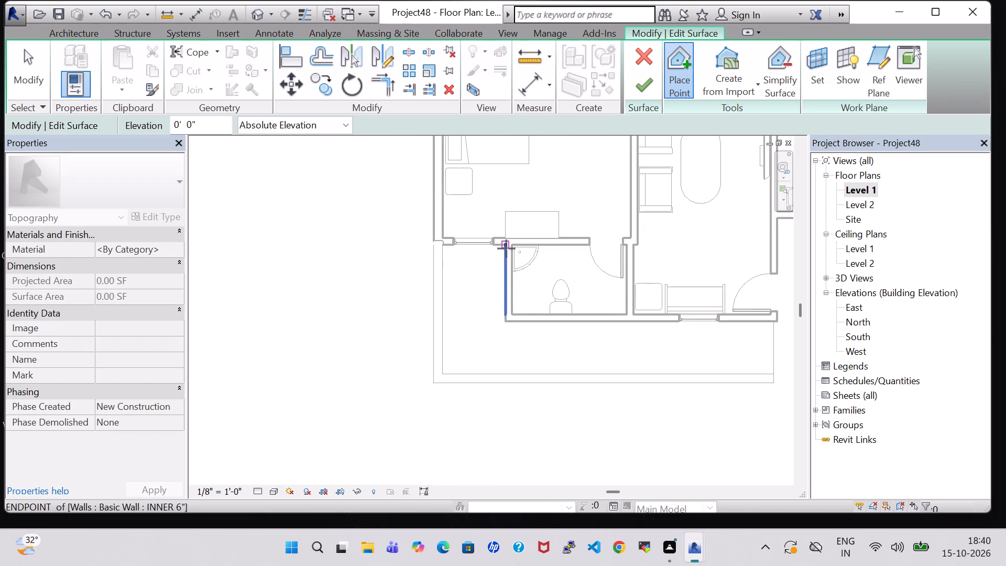
left_click(505, 248)
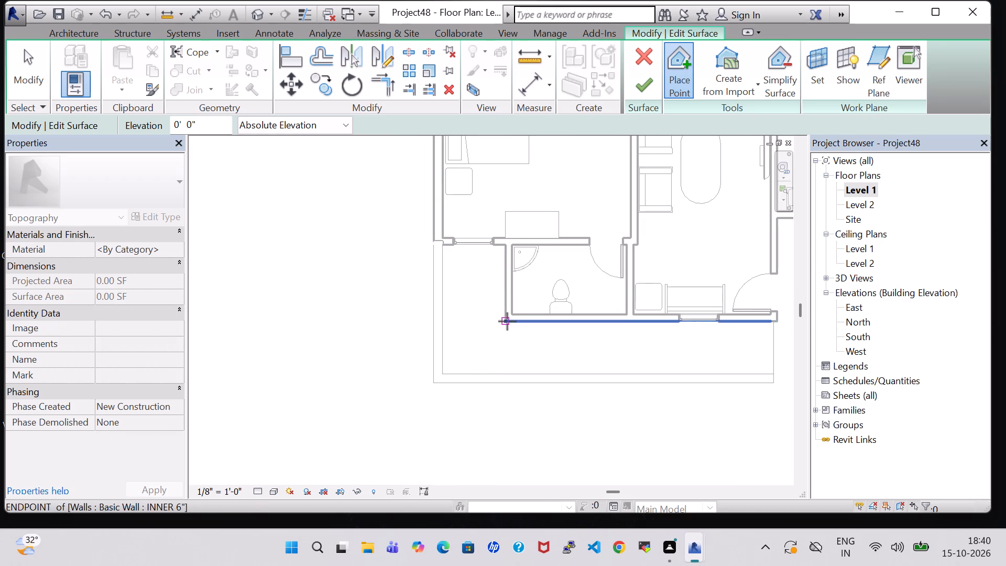
left_click(507, 321)
left_click(433, 322)
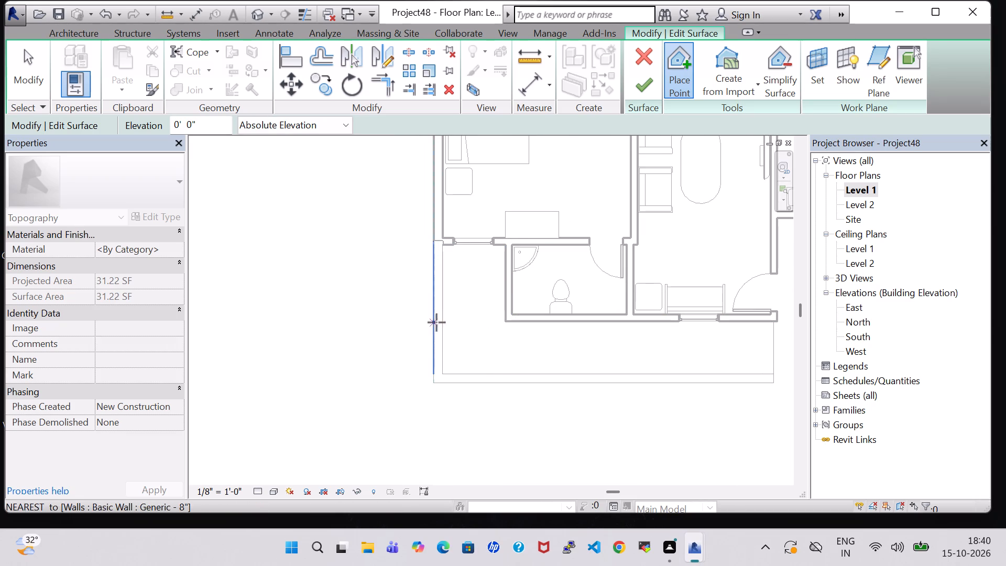
left_click(655, 83)
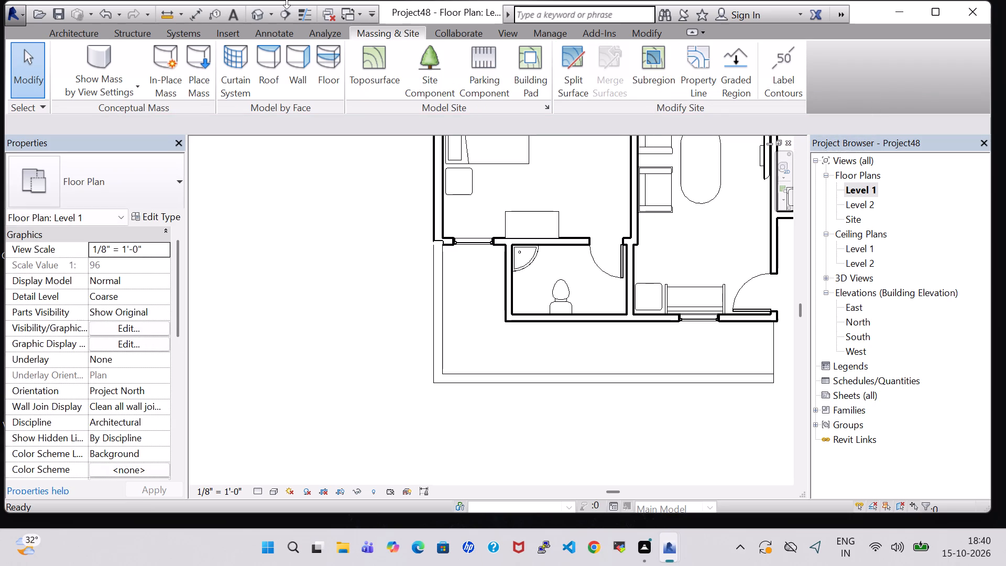
Create a five-point toposurface at elevation 0' 0" in the strip between the house's front wall and the front boundary wall.
left_click(258, 15)
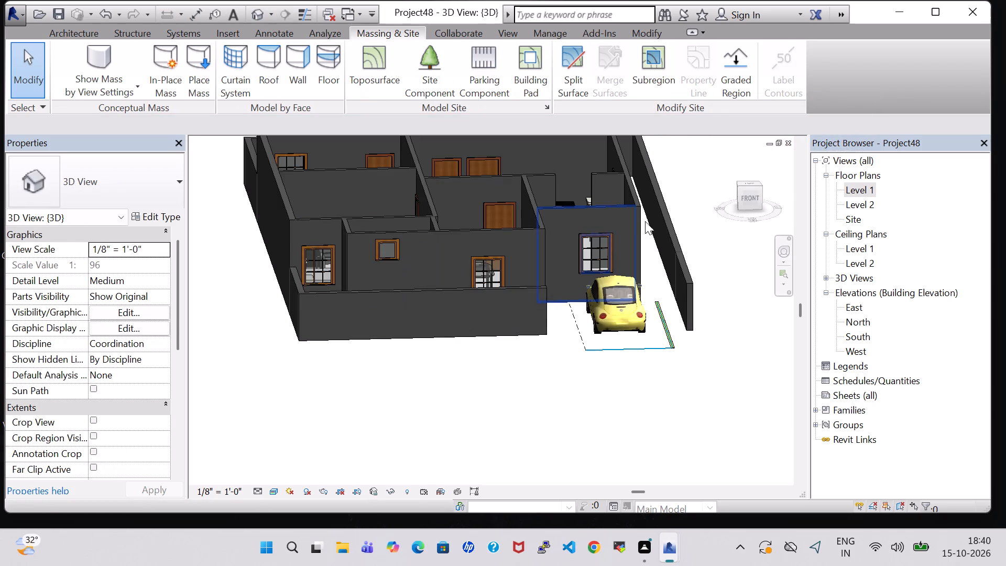
middle_click_drag(686, 168, 688, 304, "shift")
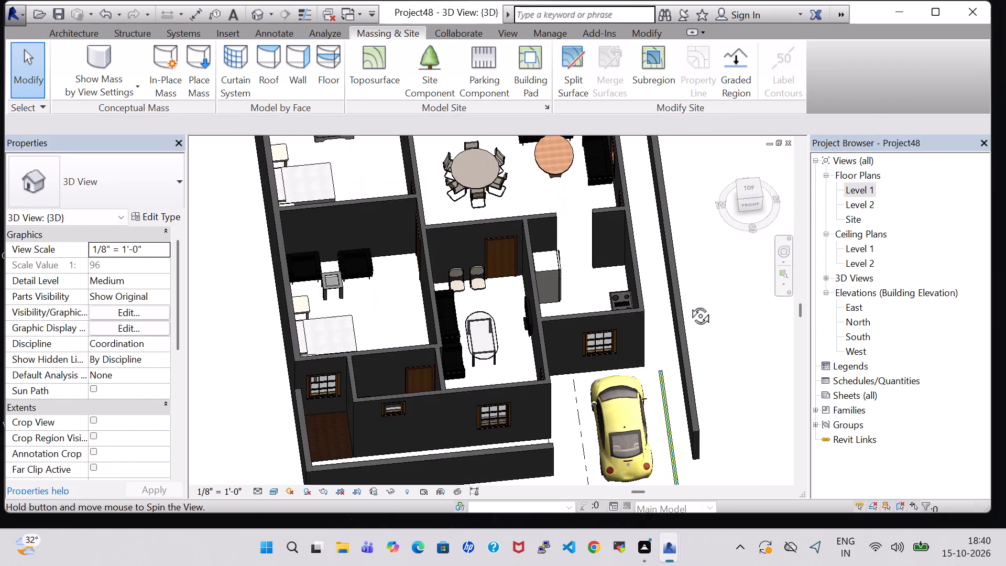
middle_click_drag(688, 304, 686, 330, "shift")
left_click(382, 65)
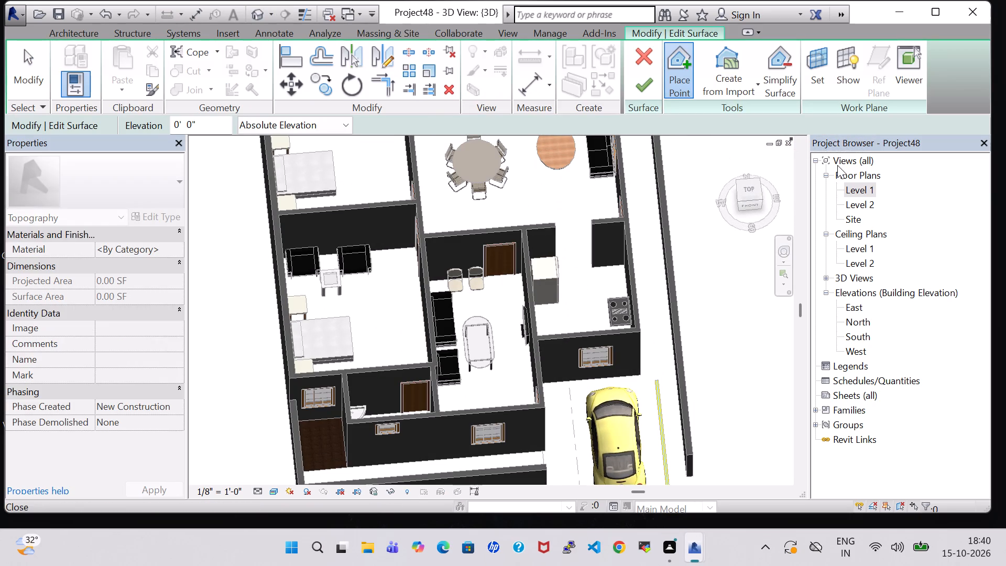
double_click(852, 186)
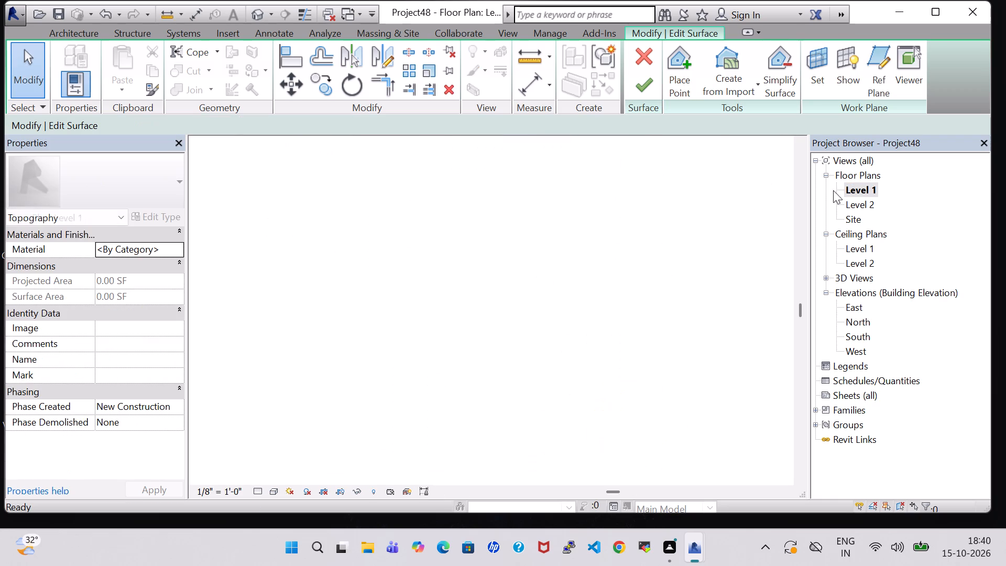
left_click(683, 46)
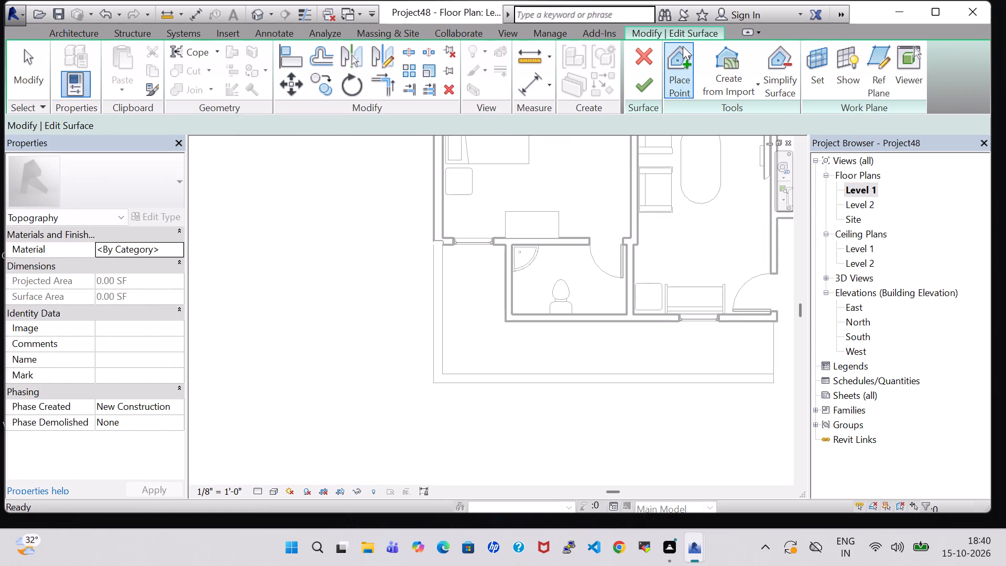
left_click(444, 320)
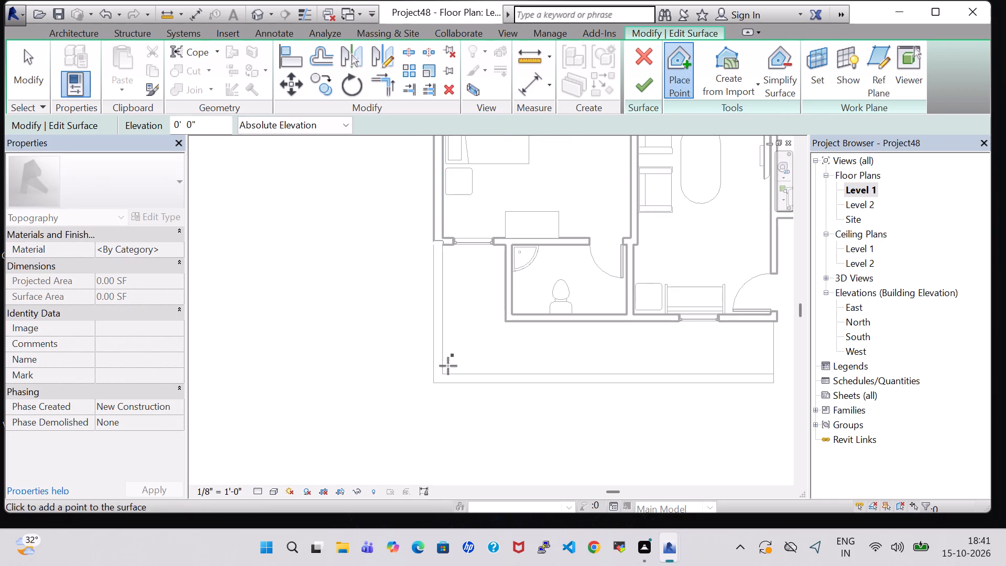
left_click(443, 376)
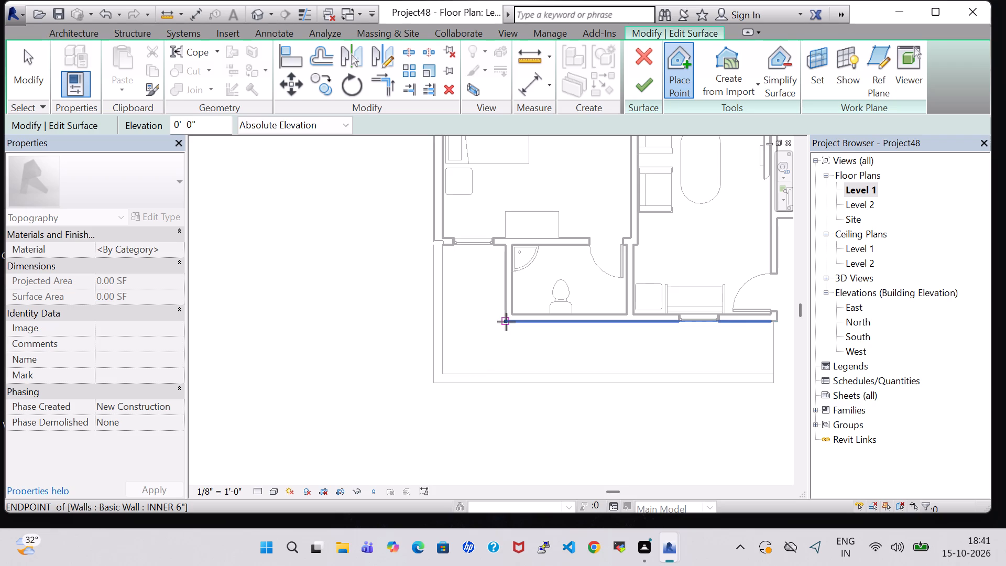
left_click(506, 322)
scroll(570, 334, "up", 1)
middle_click_drag(570, 334, 333, 317)
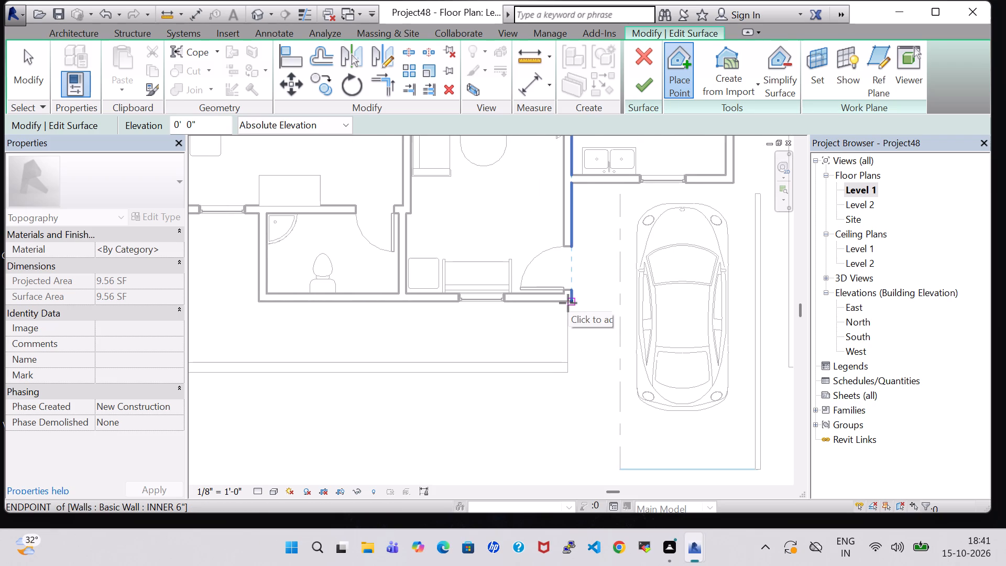
scroll(557, 306, "up", 6)
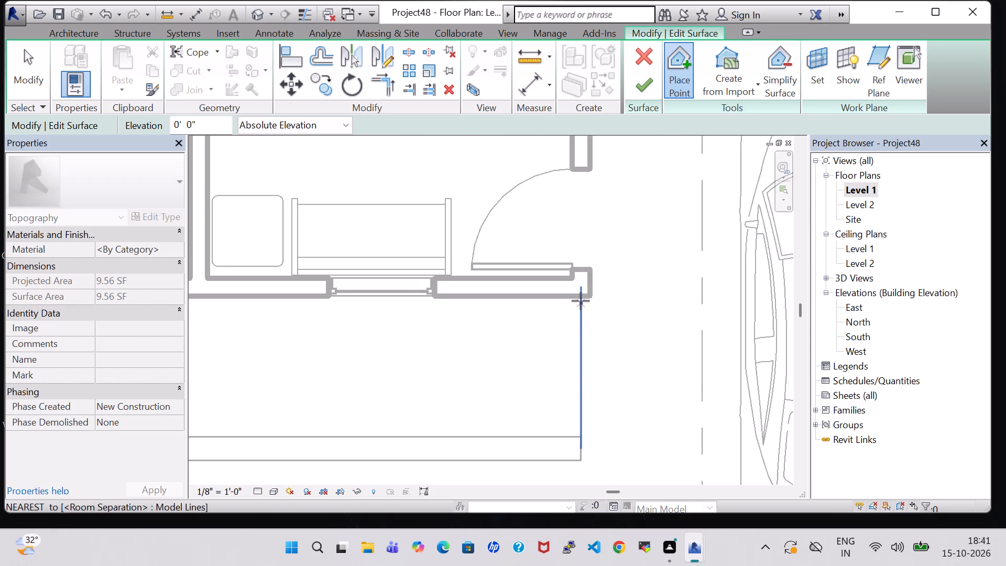
left_click(581, 301)
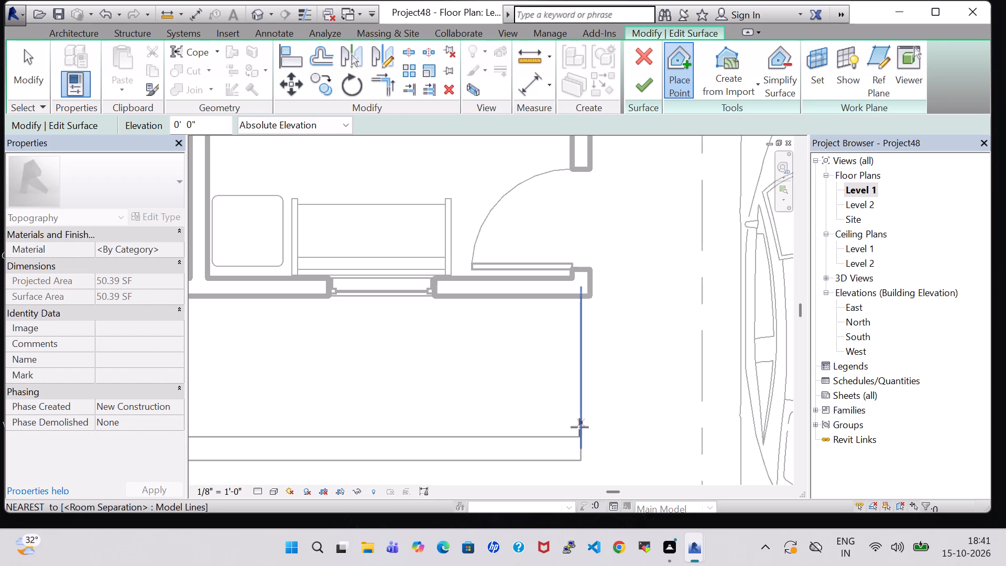
left_click(581, 437)
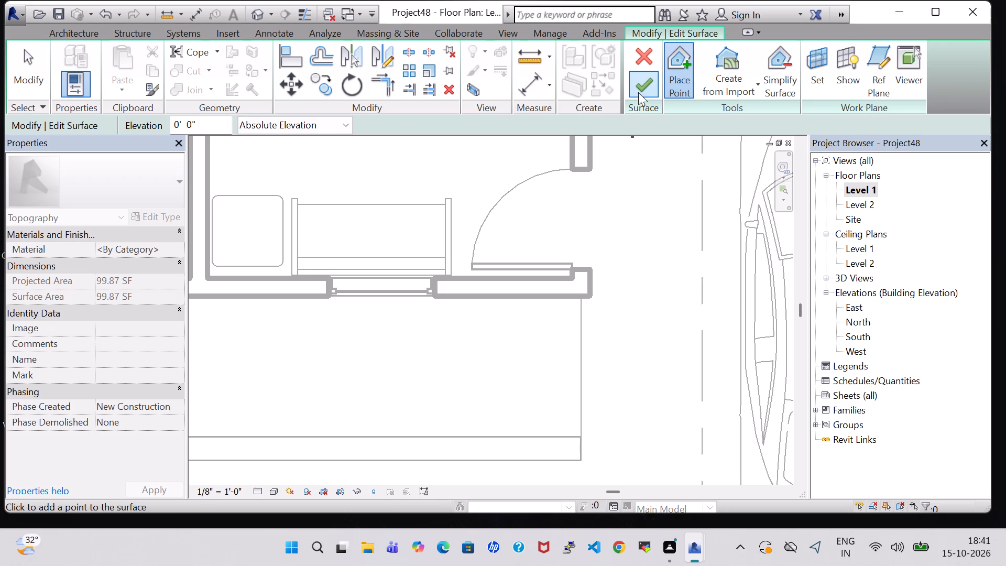
left_click(641, 87)
Inspect the front yard toposurfaces, boundary walls and parked car from several angles in 3D, returning to the Level 1 plan.
left_click(257, 10)
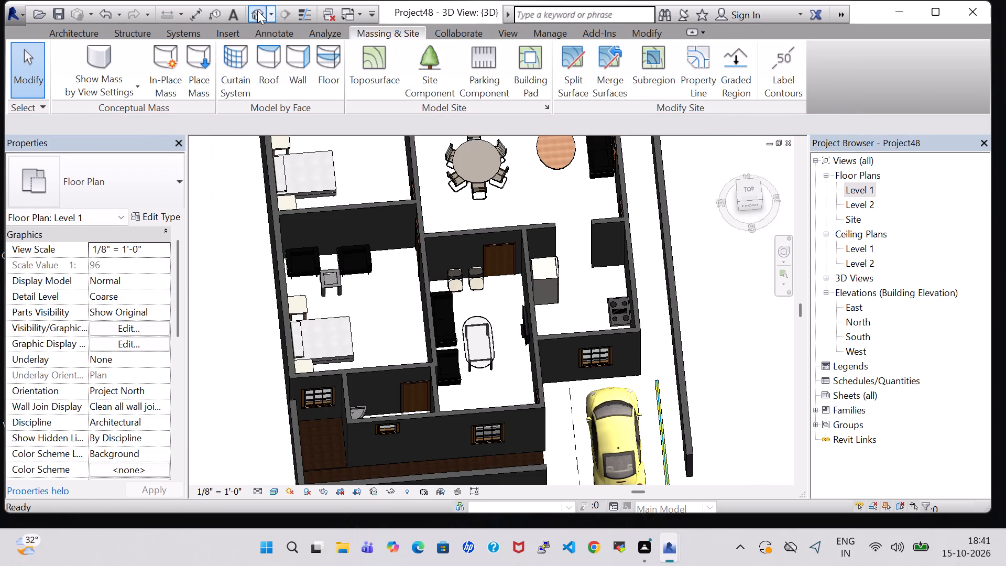
scroll(681, 217, "up", 1)
middle_click(681, 217)
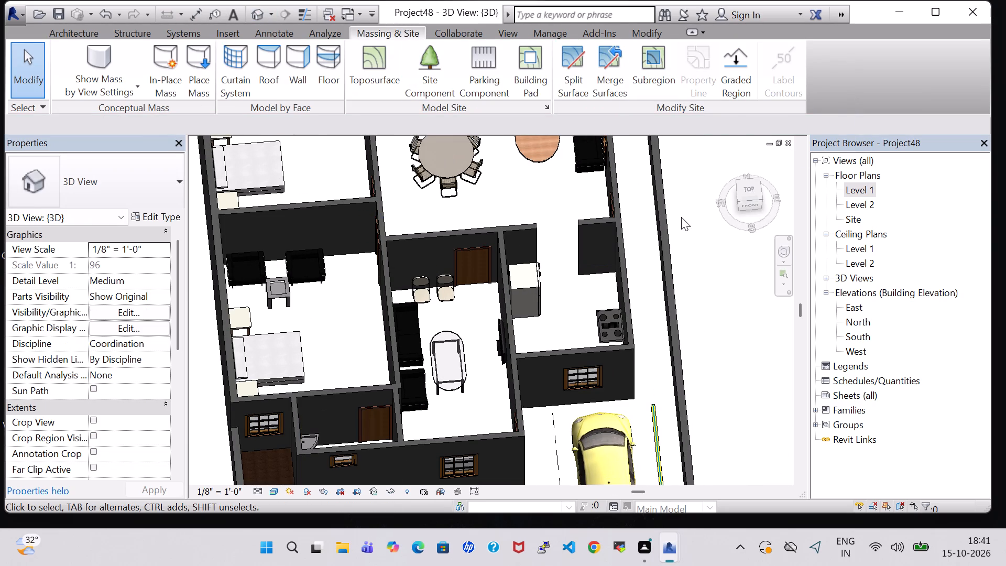
middle_click_drag(681, 215, 683, 311, "shift")
middle_click_drag(476, 410, 475, 248)
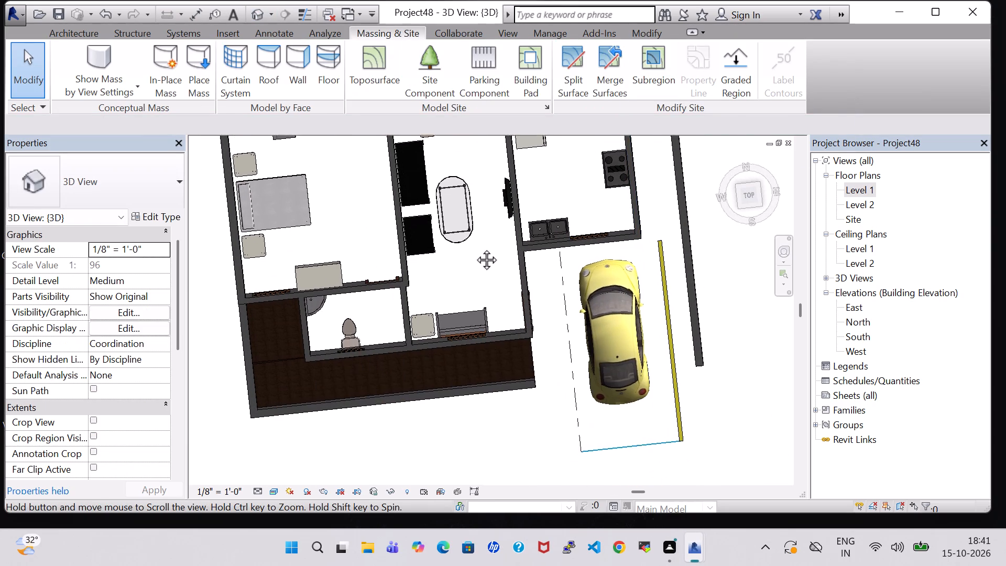
middle_click_drag(475, 248, 466, 232)
scroll(420, 391, "down", 3)
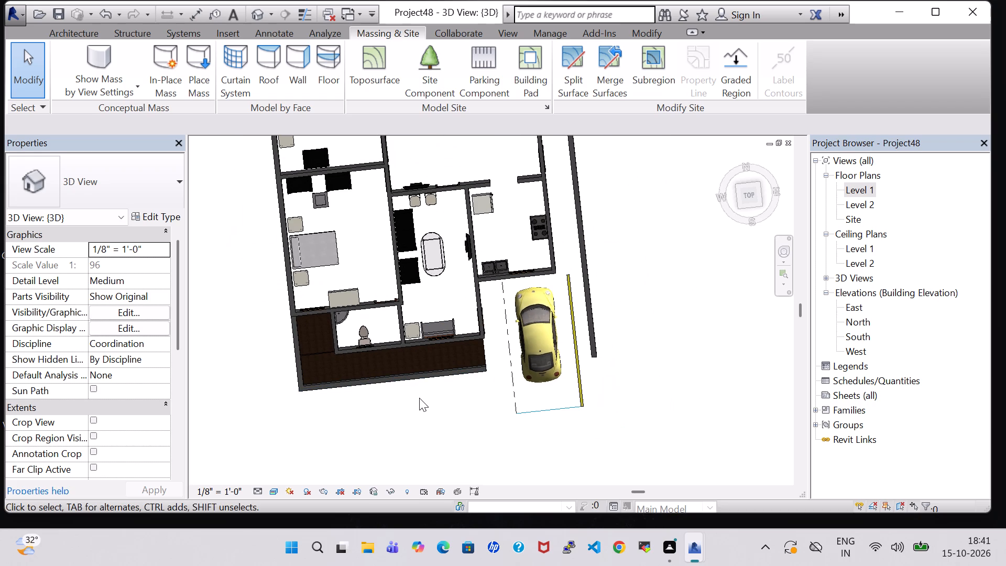
middle_click_drag(423, 411, 419, 314, "shift")
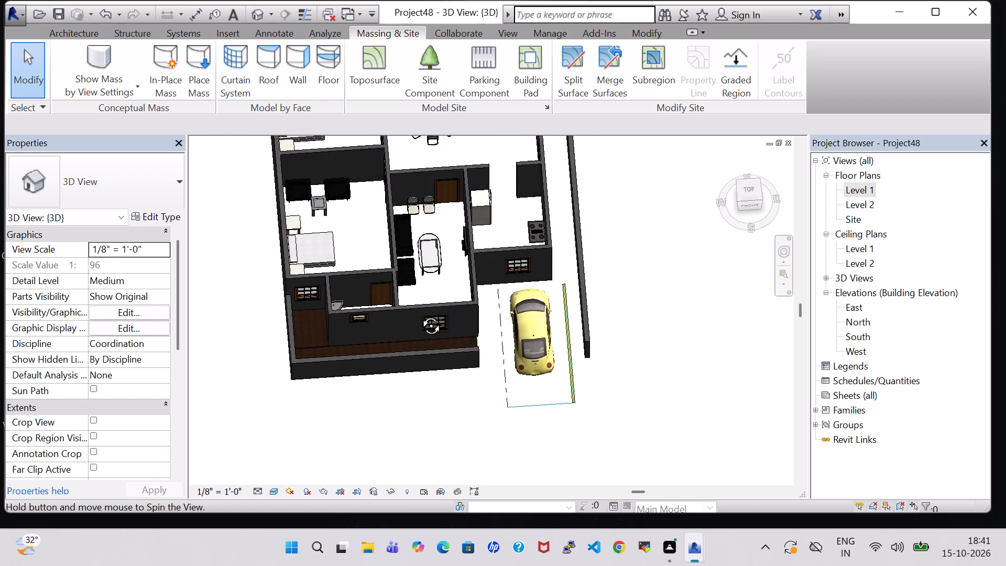
middle_click_drag(419, 314, 396, 200, "shift")
middle_click_drag(396, 198, 431, 172, "shift")
middle_click(431, 172, "shift")
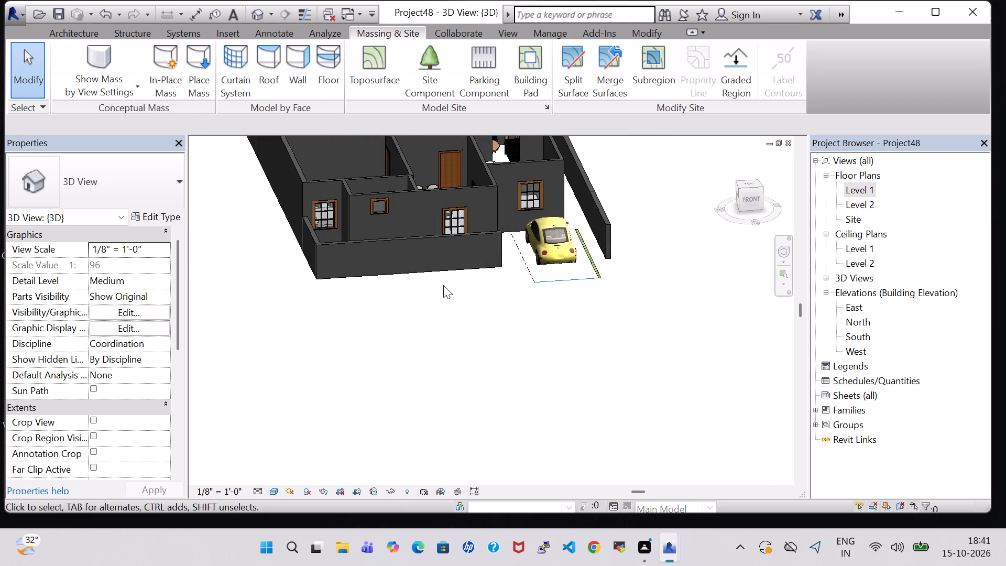
scroll(443, 285, "down", 1)
middle_click_drag(603, 156, 588, 287, "shift")
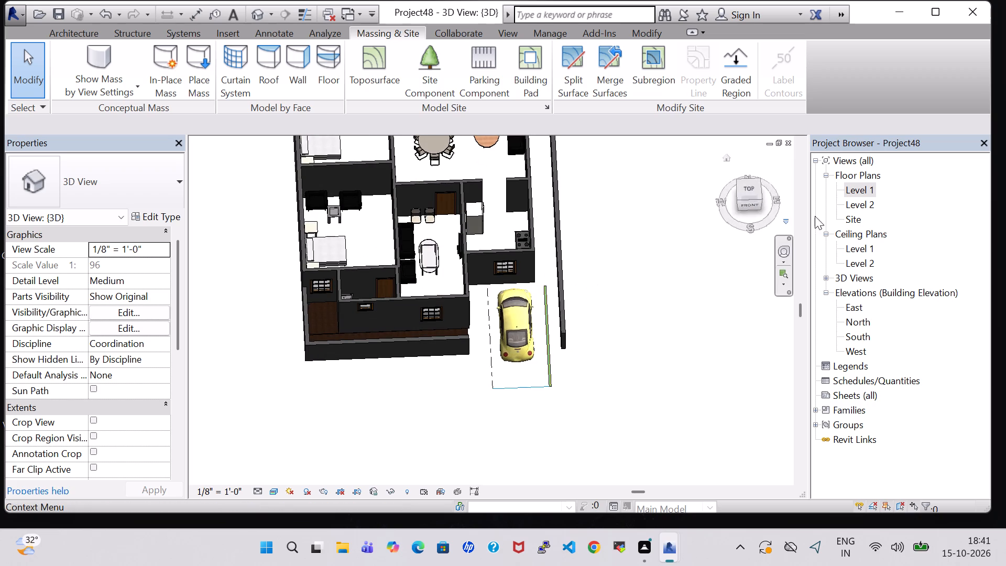
double_click(859, 189)
scroll(554, 266, "down", 2)
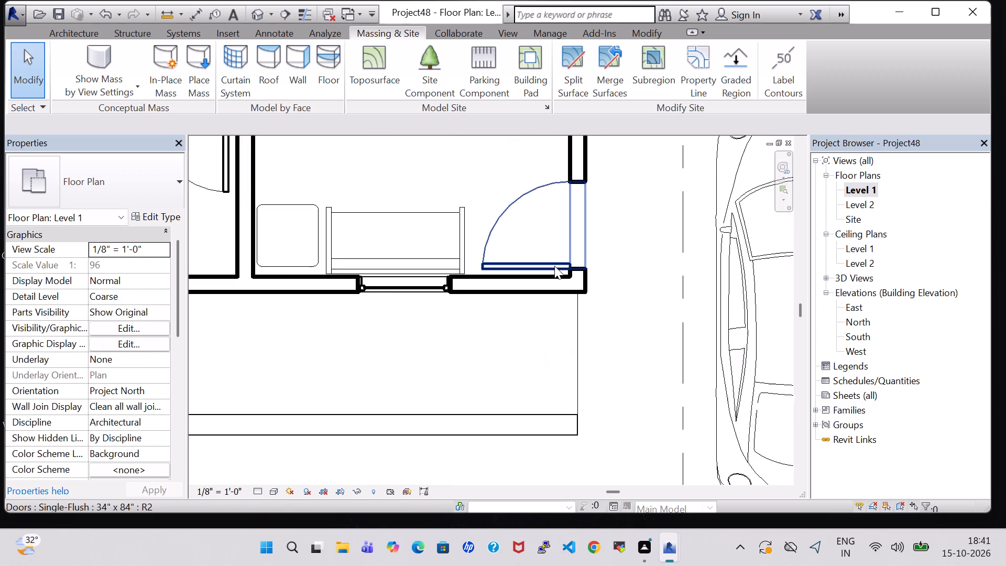
scroll(554, 266, "down", 3)
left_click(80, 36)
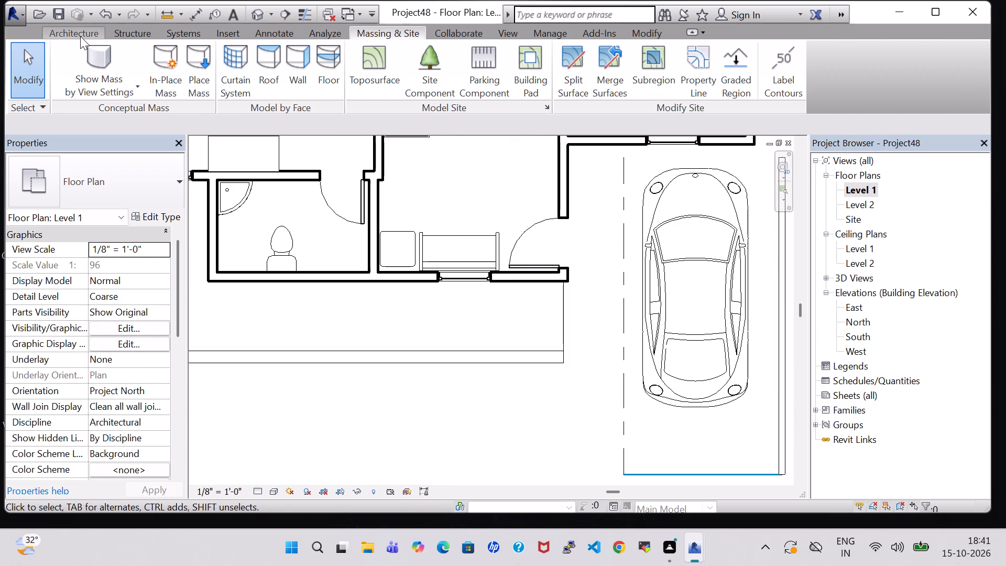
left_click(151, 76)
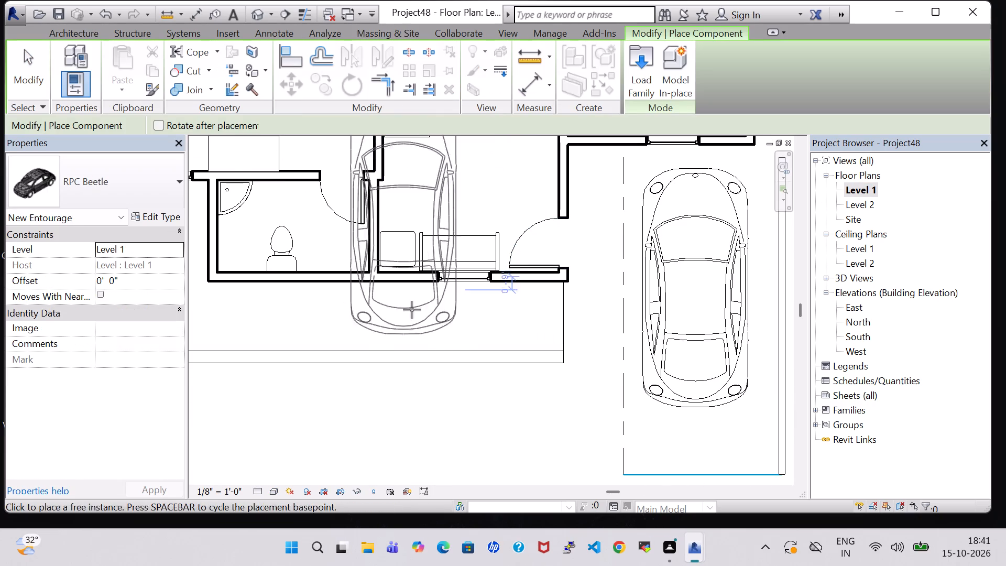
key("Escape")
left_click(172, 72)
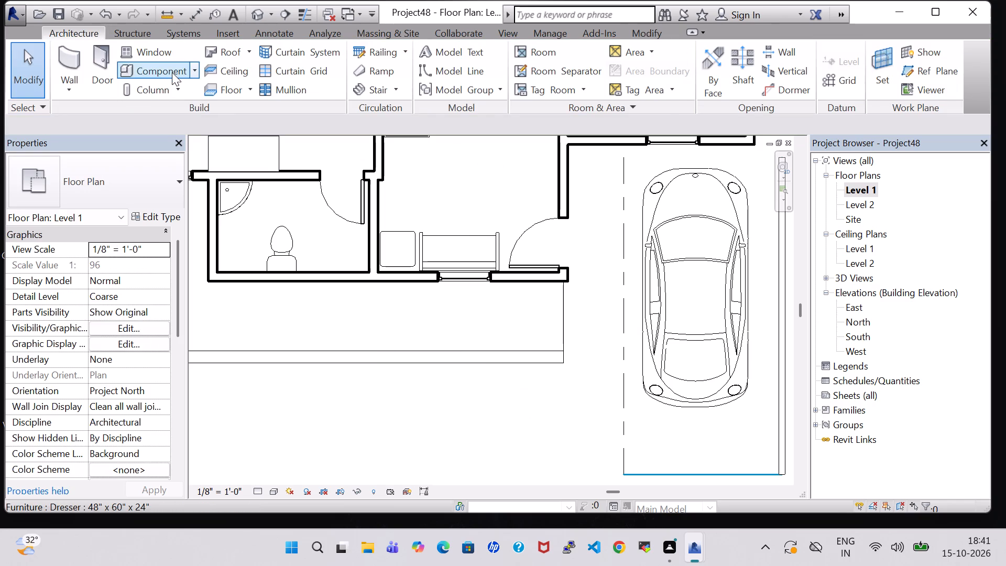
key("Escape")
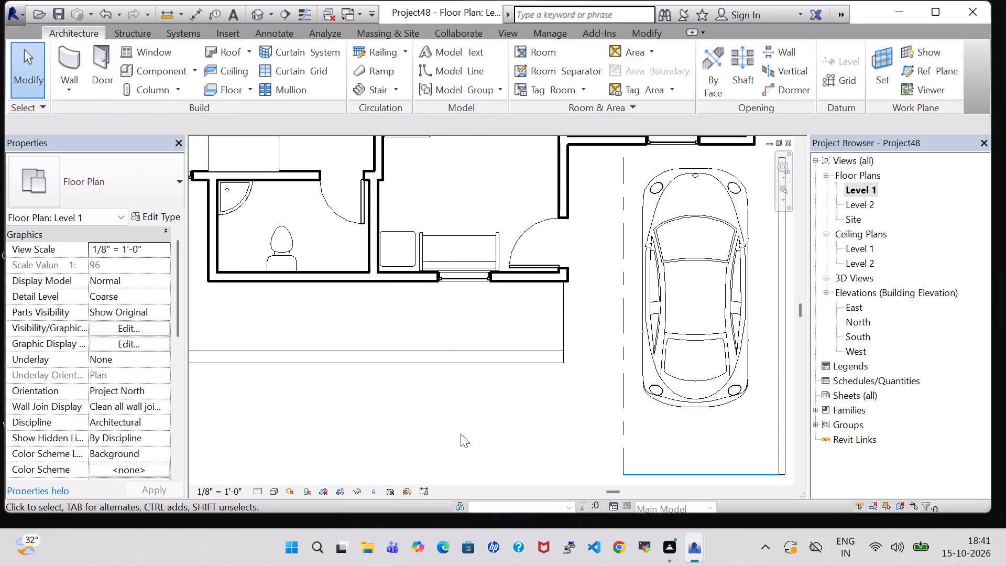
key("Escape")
Load the RPC Tree - Conifer family from the US Imperial library's Planting folder for component placement.
left_click(149, 75)
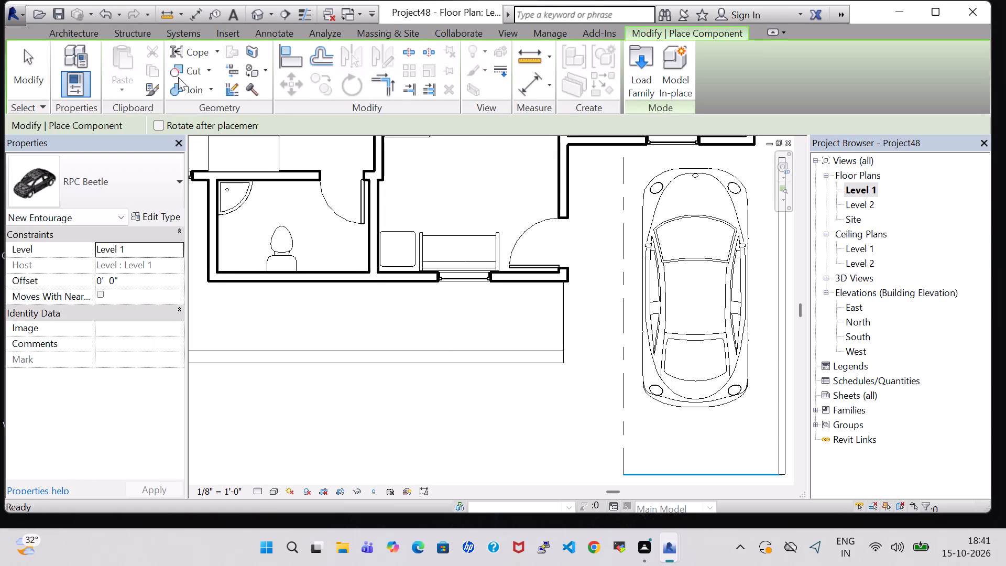
left_click(630, 75)
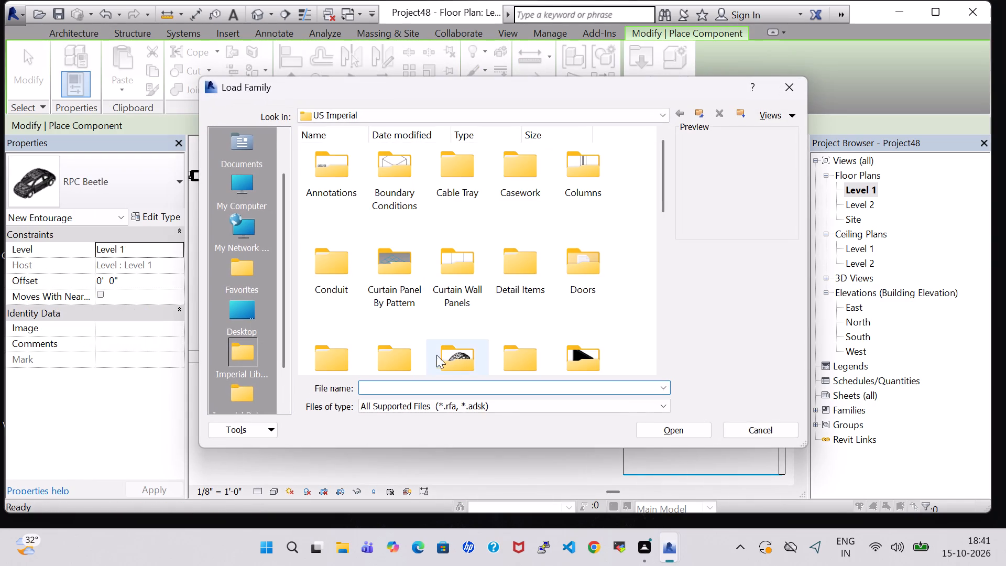
left_click(466, 357)
key("p")
double_click(388, 156)
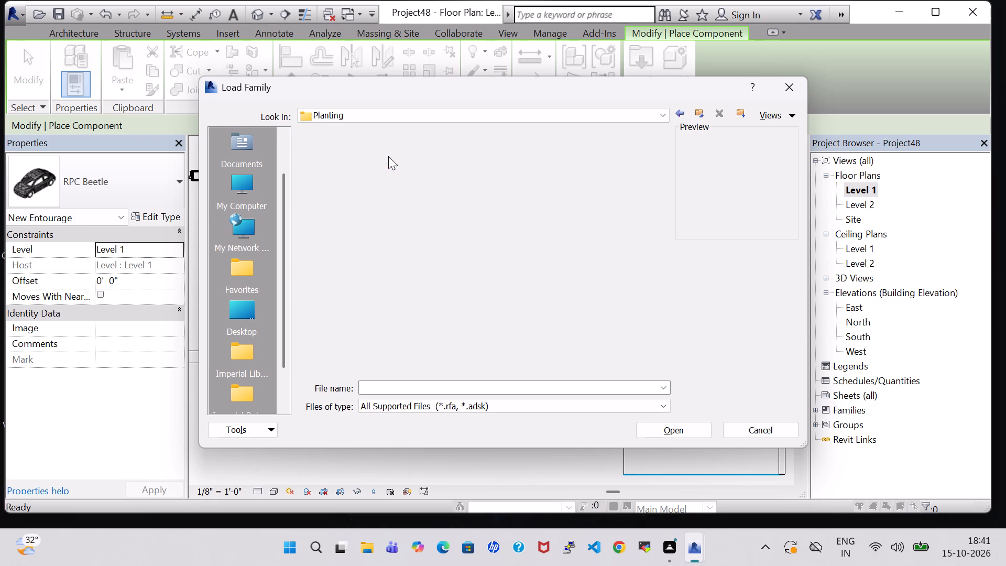
left_click(527, 162)
left_click(671, 432)
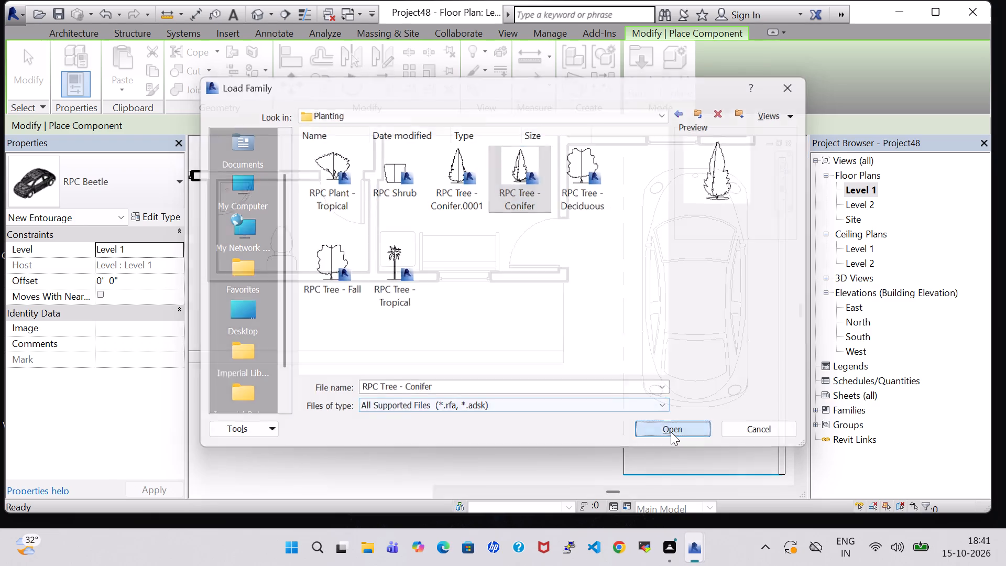
Place four Chinese Juniper - 7' conifers in the front yard: outside the bedroom window, at the corner, mid-strip and near the entrance.
middle_click_drag(304, 318, 475, 332)
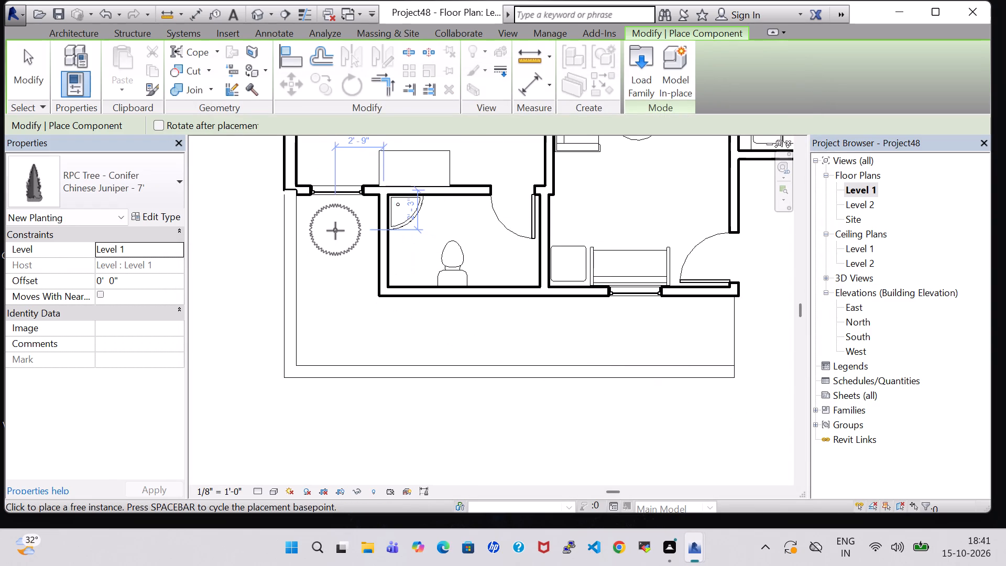
left_click(326, 228)
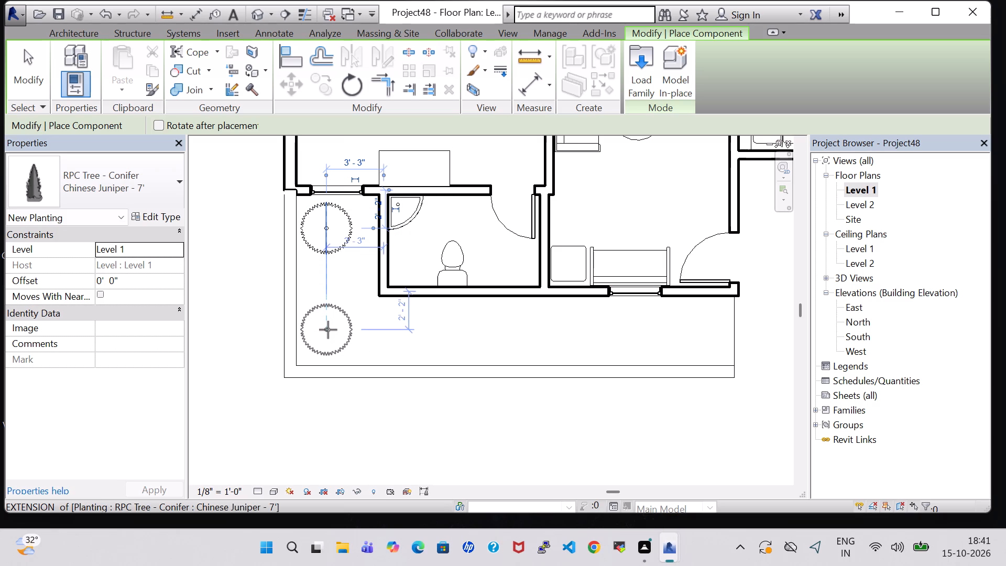
left_click(331, 330)
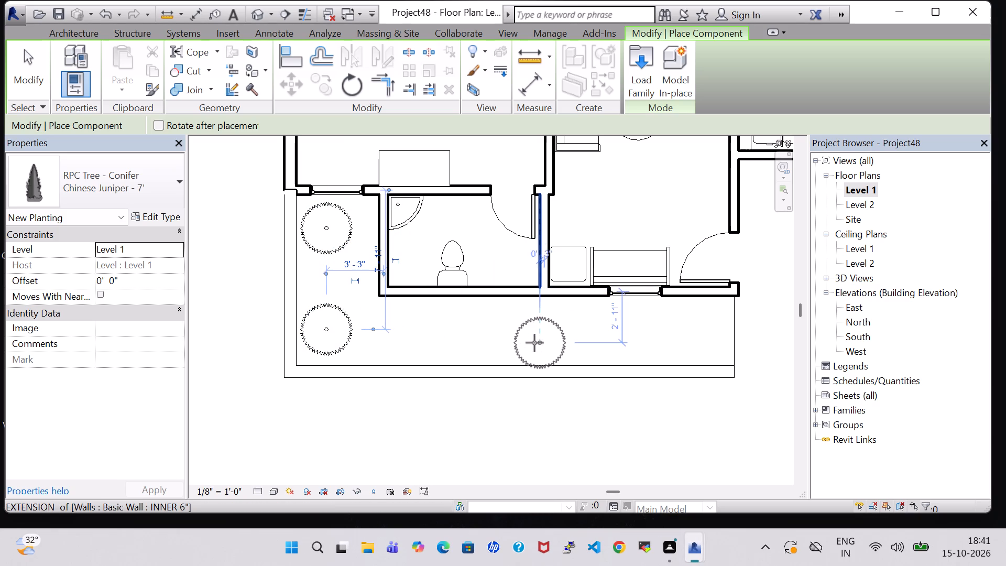
left_click(535, 338)
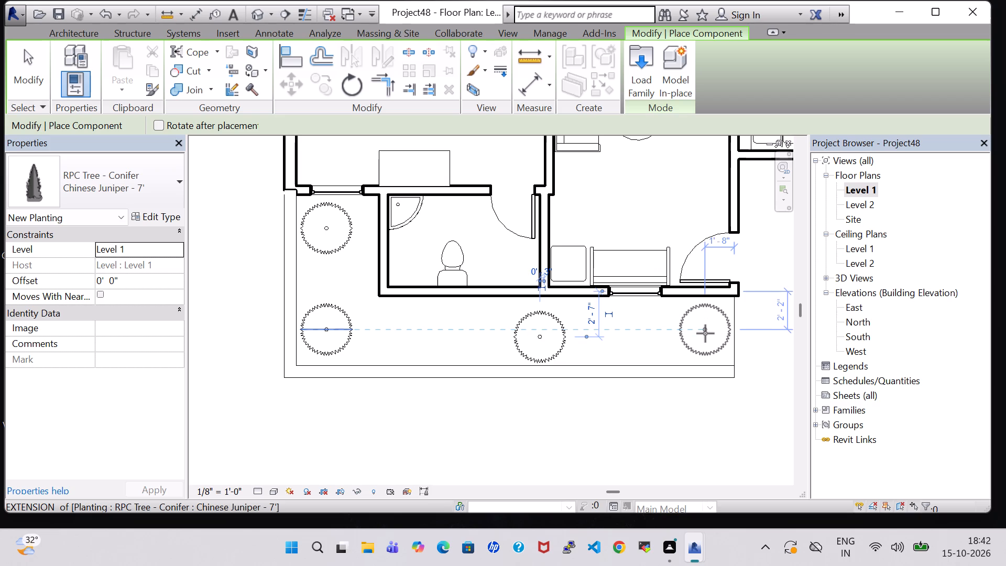
left_click(705, 333)
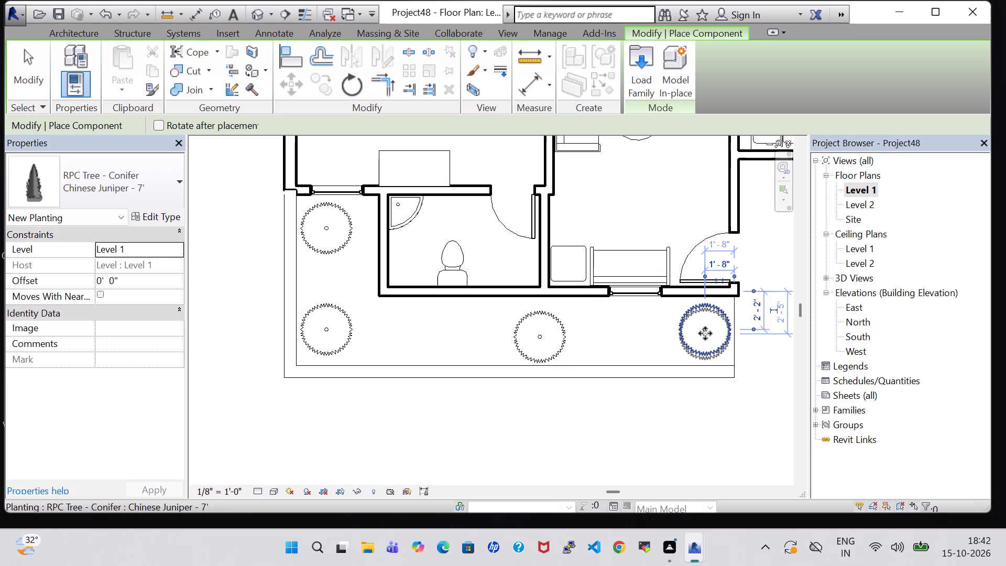
key("Escape")
key("Escape")
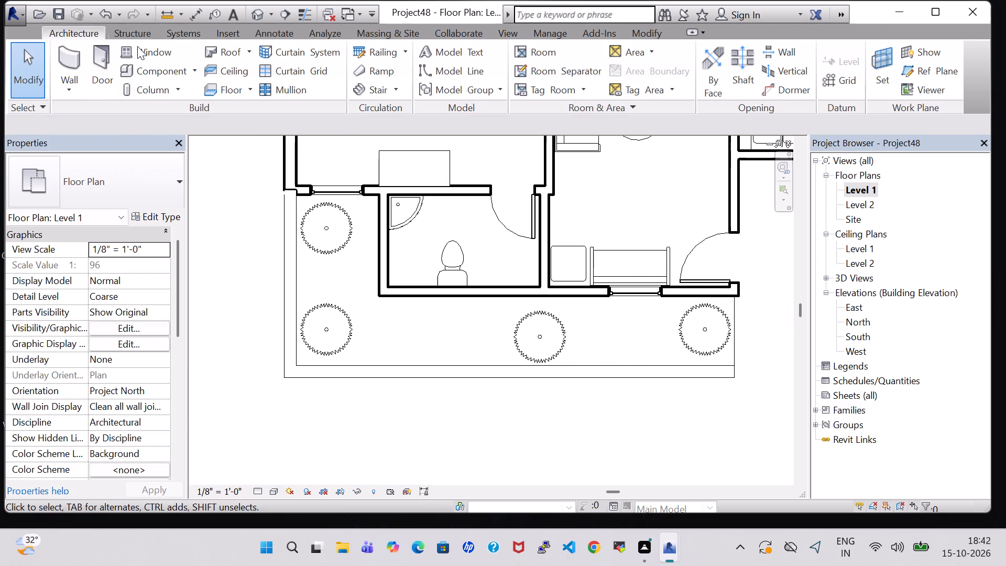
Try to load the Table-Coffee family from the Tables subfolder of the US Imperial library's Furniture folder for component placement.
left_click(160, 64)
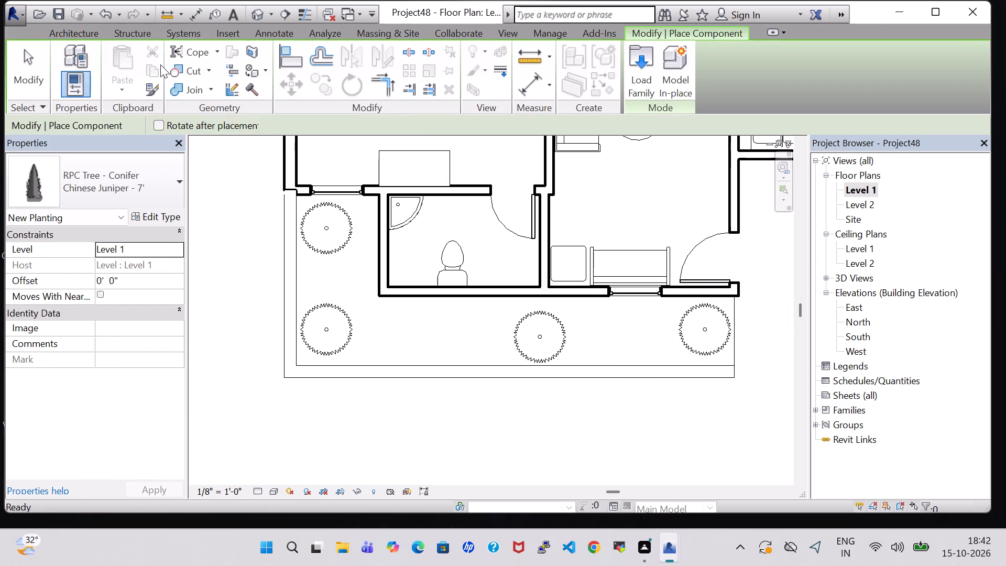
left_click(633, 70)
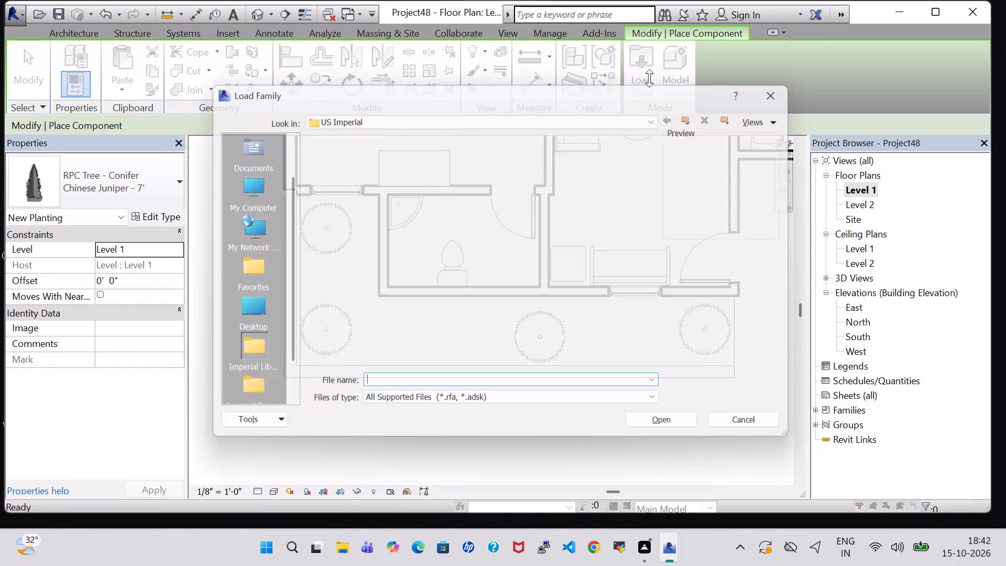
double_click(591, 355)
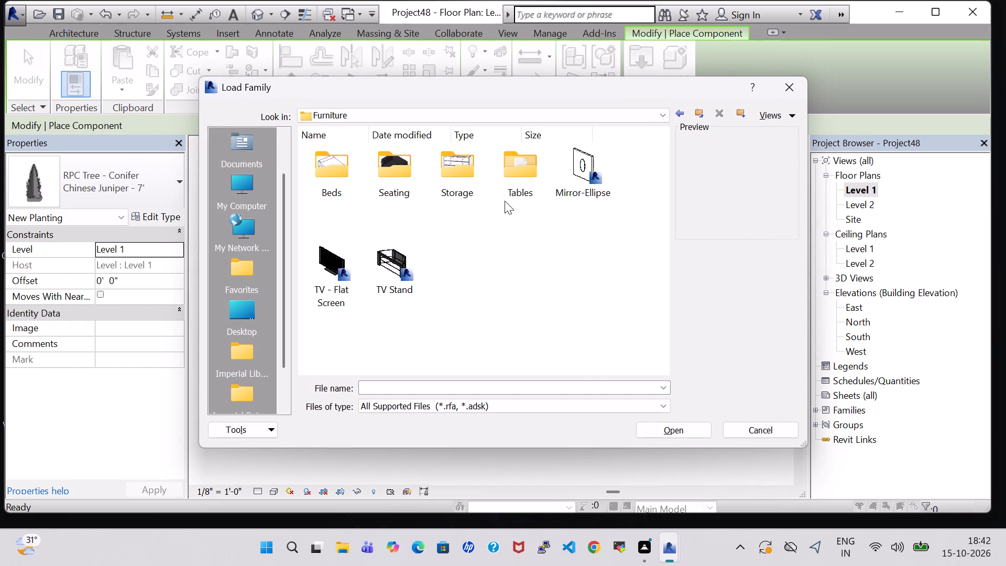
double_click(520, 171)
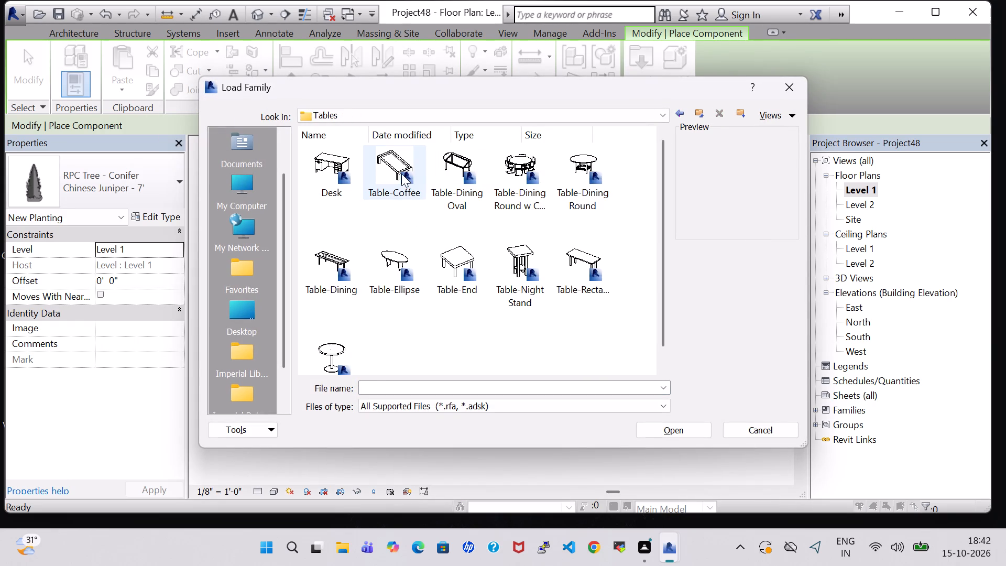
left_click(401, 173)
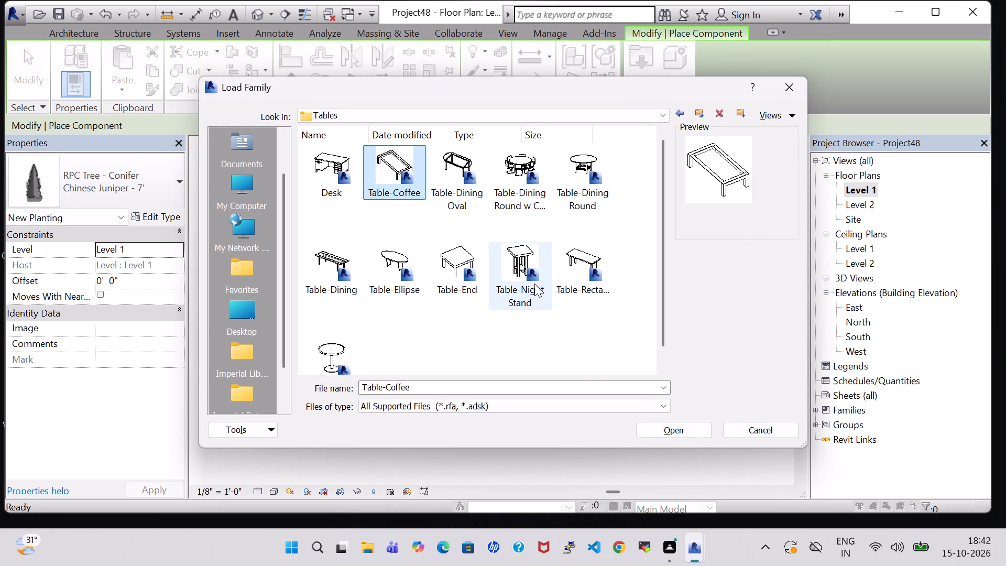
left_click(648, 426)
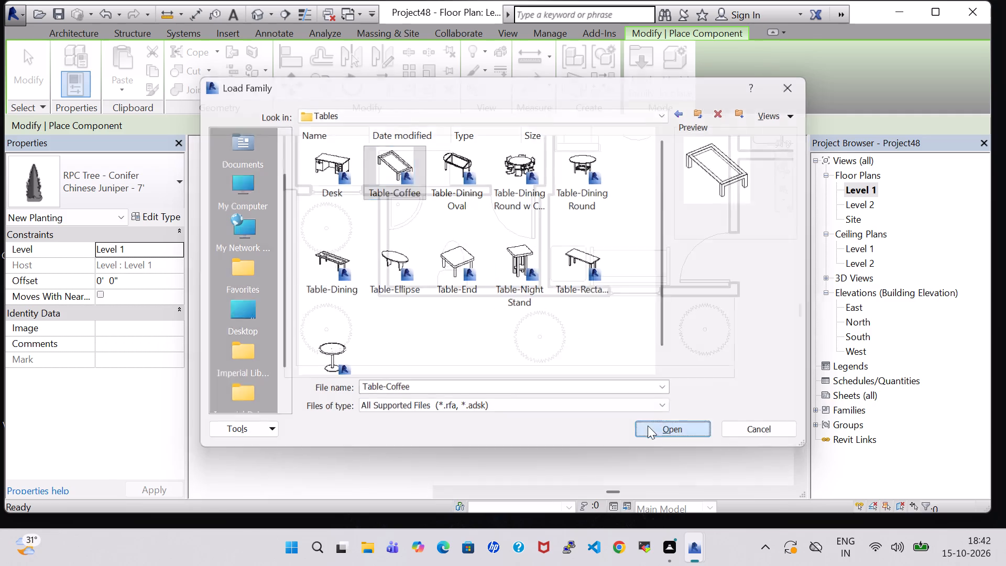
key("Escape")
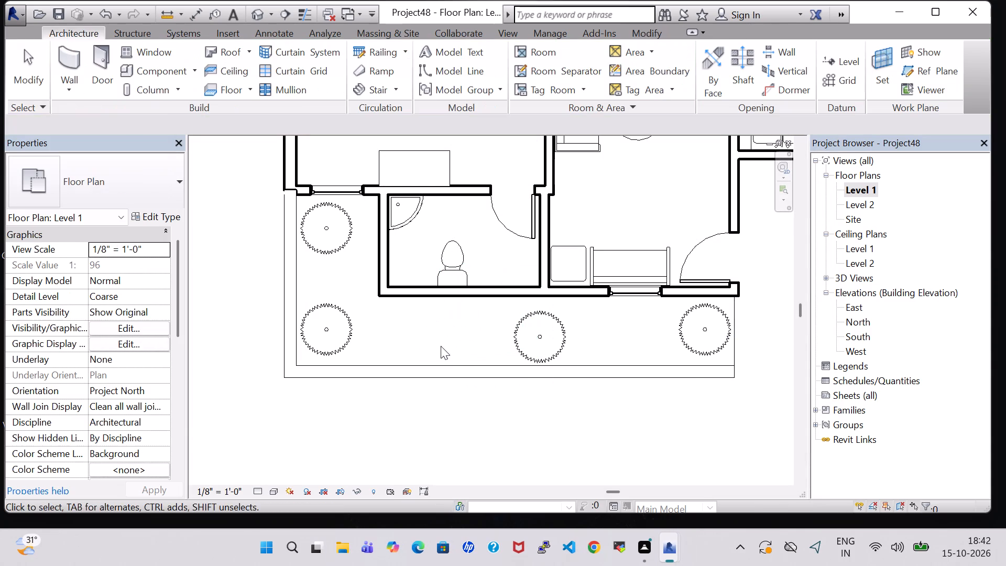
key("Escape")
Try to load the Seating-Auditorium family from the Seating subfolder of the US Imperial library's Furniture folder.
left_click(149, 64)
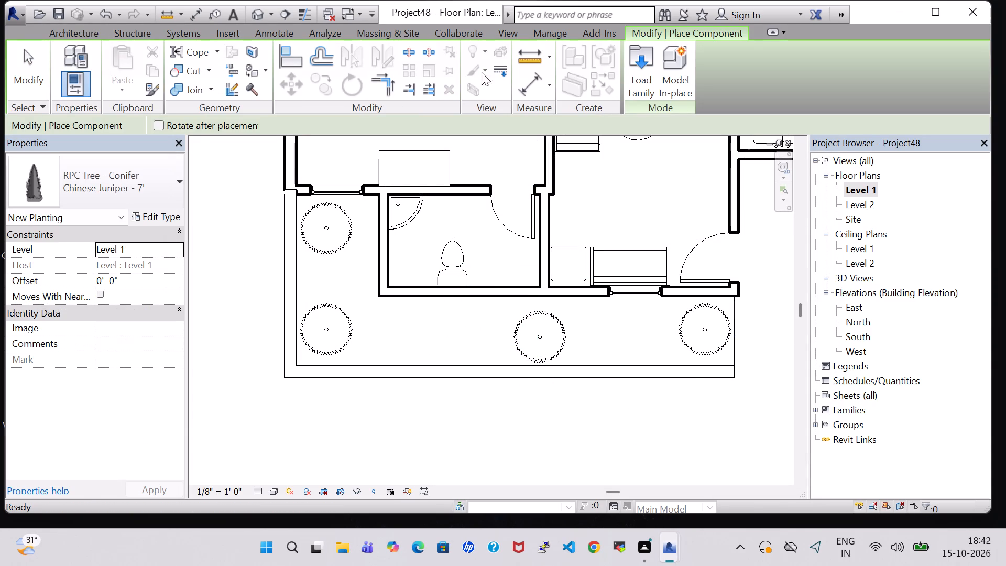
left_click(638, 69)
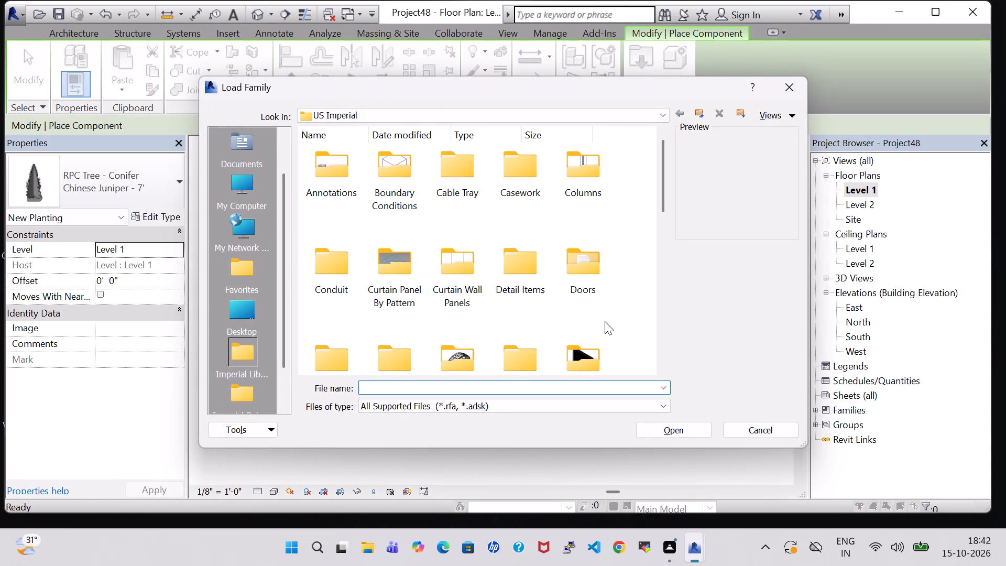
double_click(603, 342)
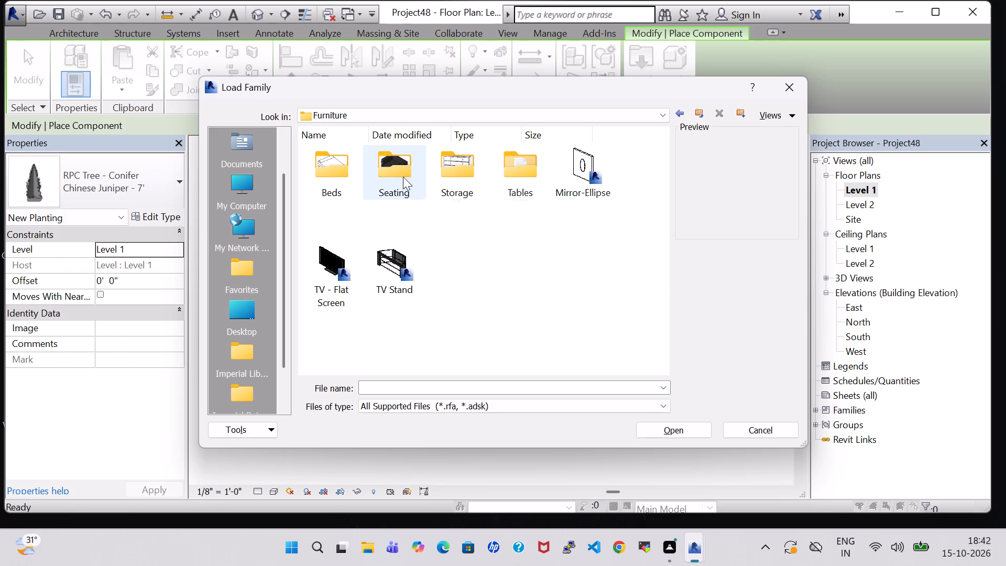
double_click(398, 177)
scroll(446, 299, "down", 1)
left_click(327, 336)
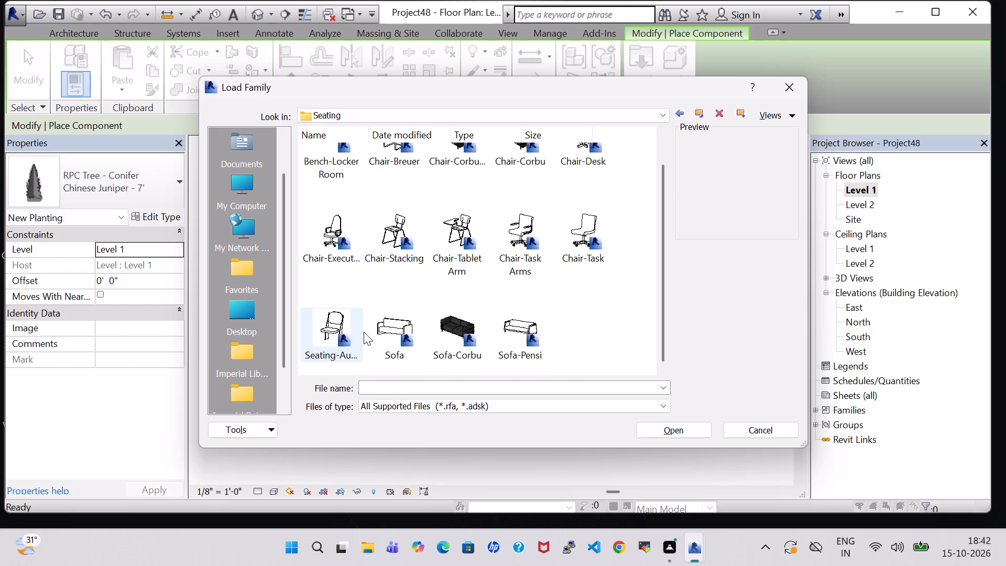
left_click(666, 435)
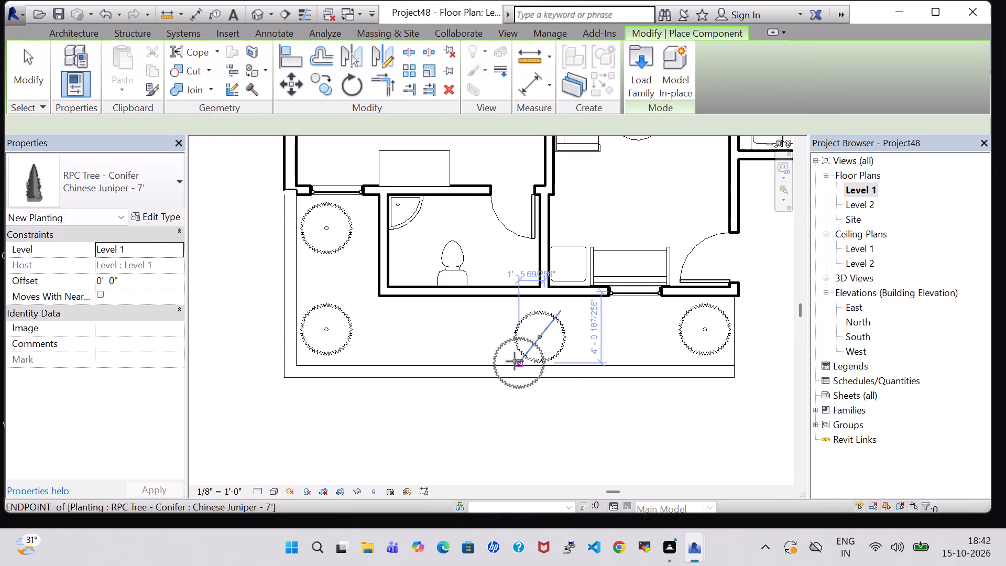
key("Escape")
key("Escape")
Create similar Seating-Auditorium chairs from the living room chair, placing two facing each other between the corner and mid-strip conifers.
scroll(499, 353, "down", 4)
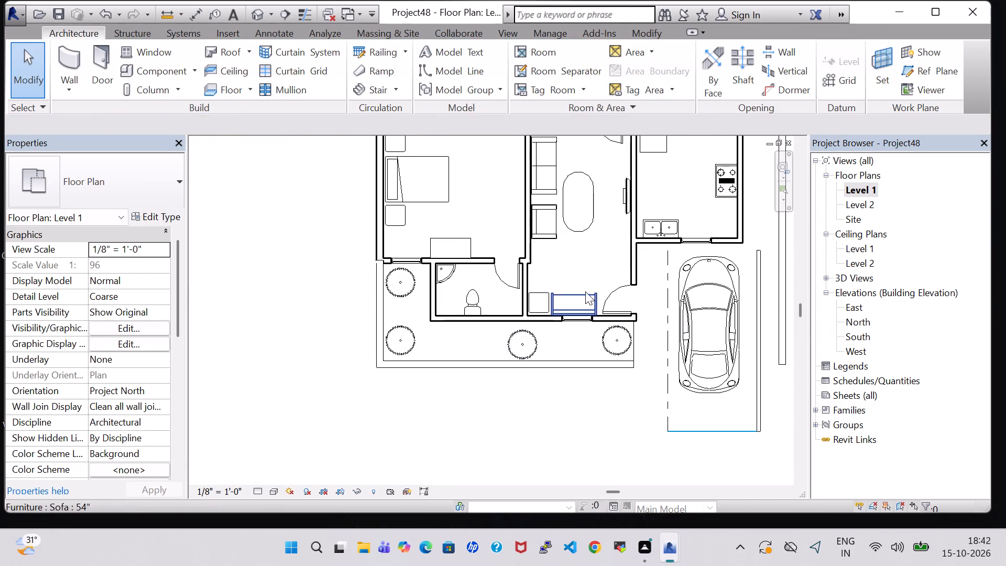
middle_click_drag(586, 254, 567, 375)
scroll(558, 259, "down", 2)
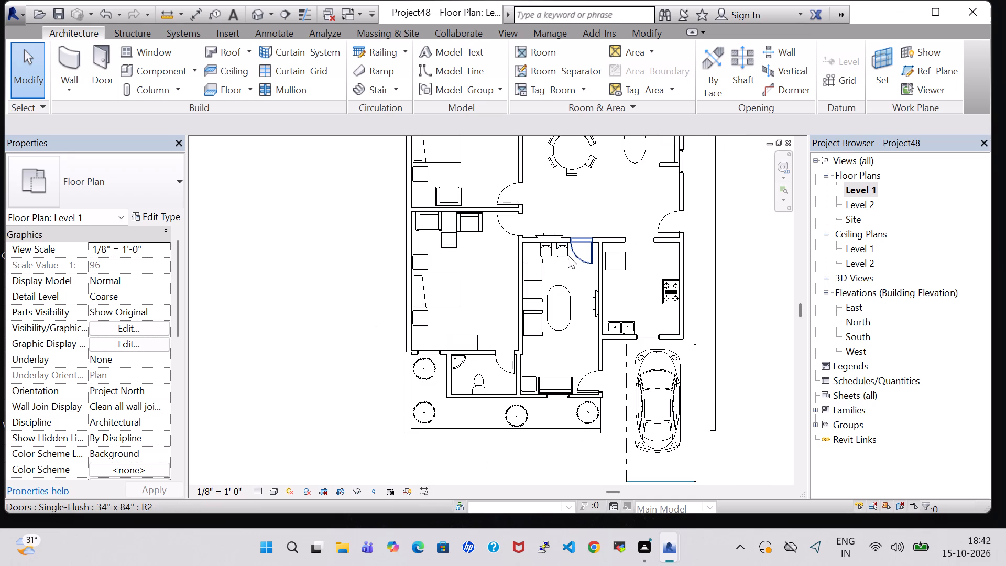
left_click(556, 256)
right_click(556, 256)
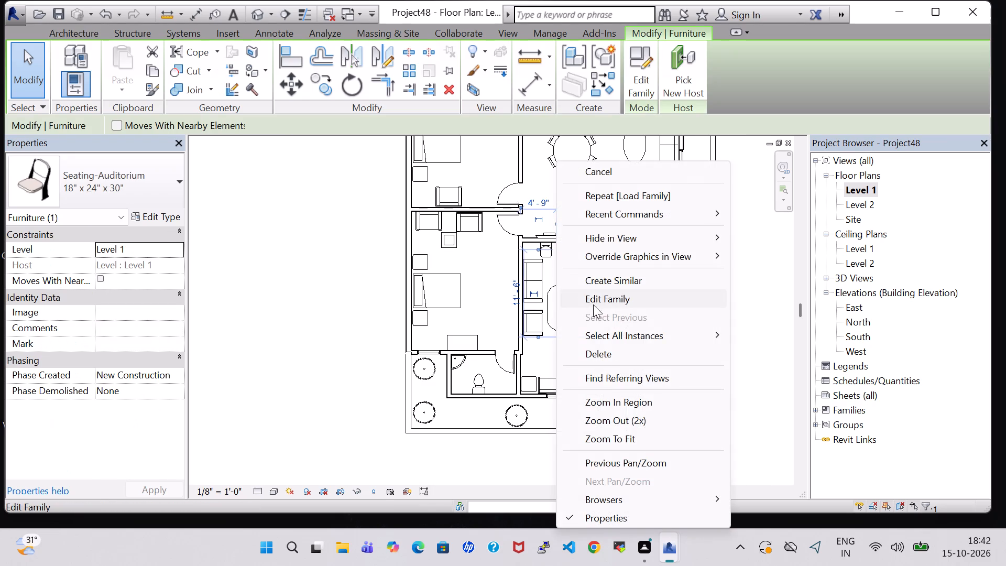
left_click(600, 284)
scroll(470, 407, "up", 4)
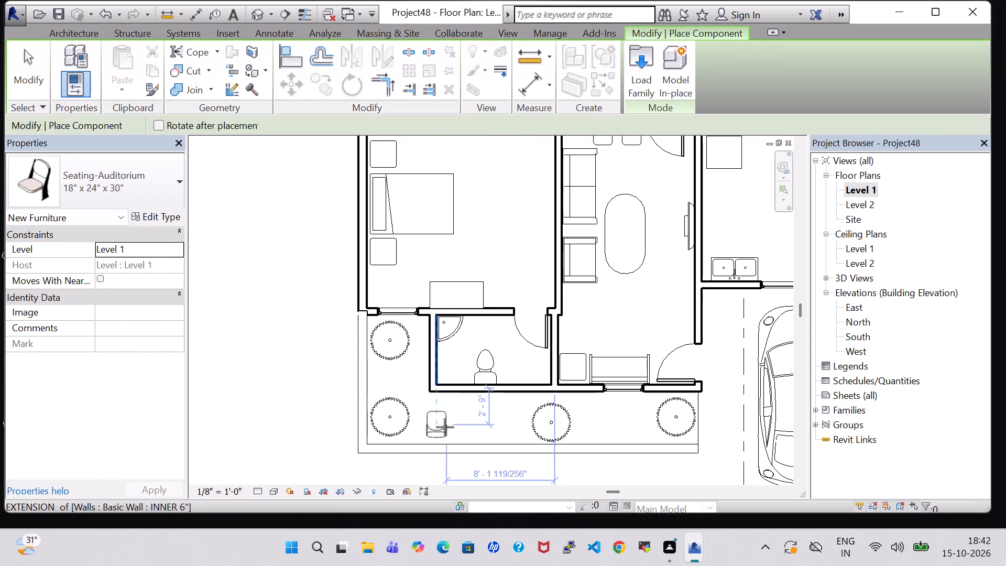
key("space")
key("space")
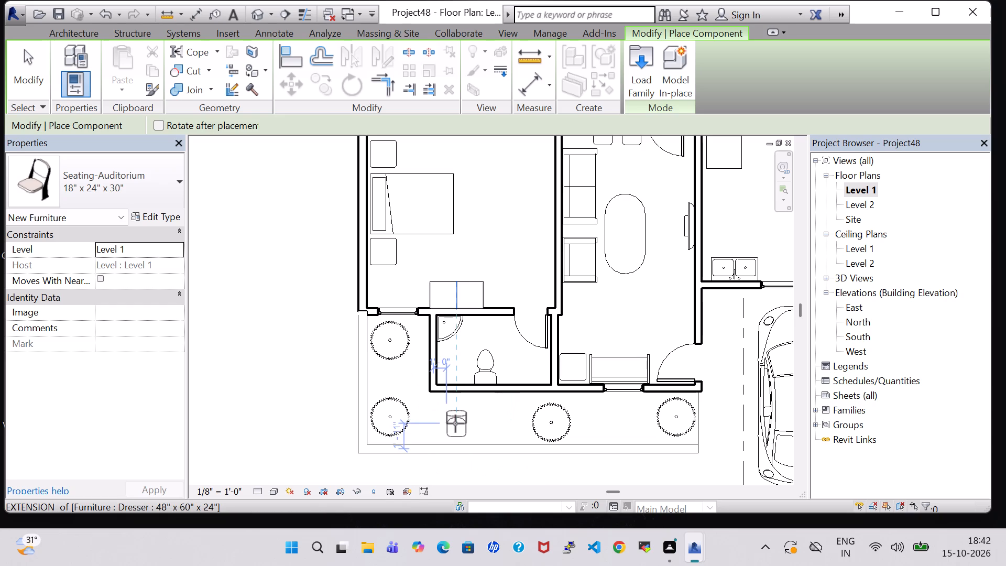
key("space")
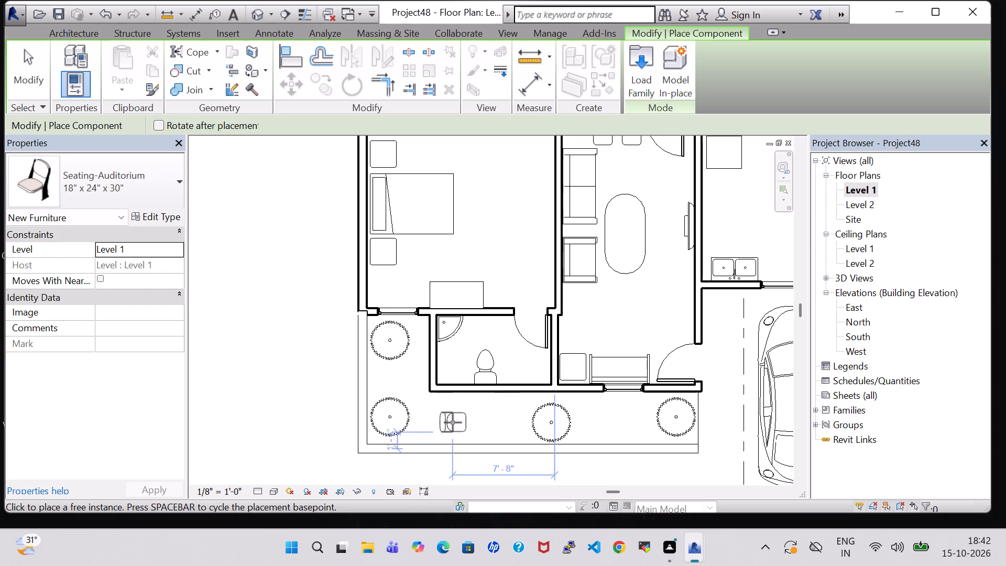
left_click(451, 422)
key("space")
key("space")
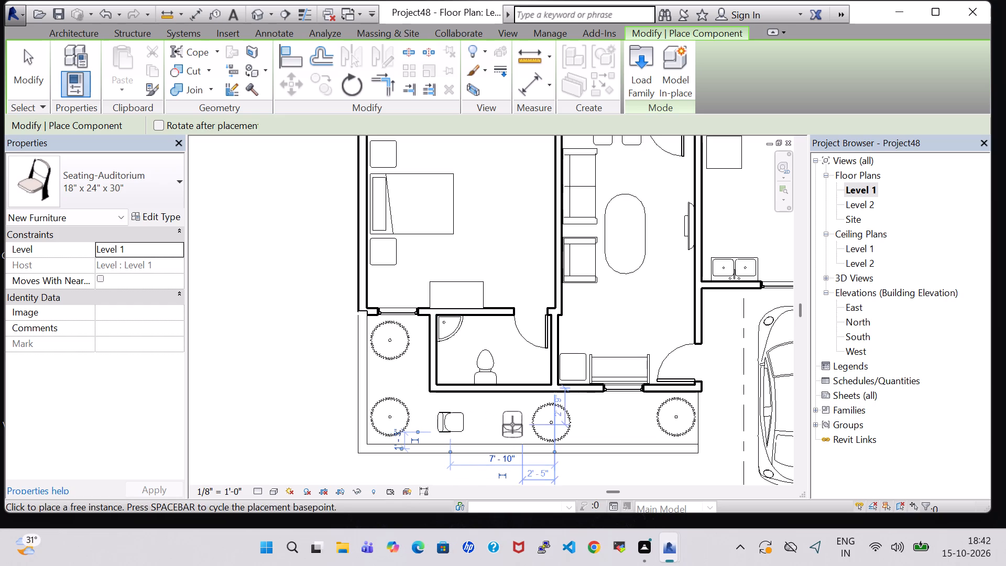
left_click(512, 424)
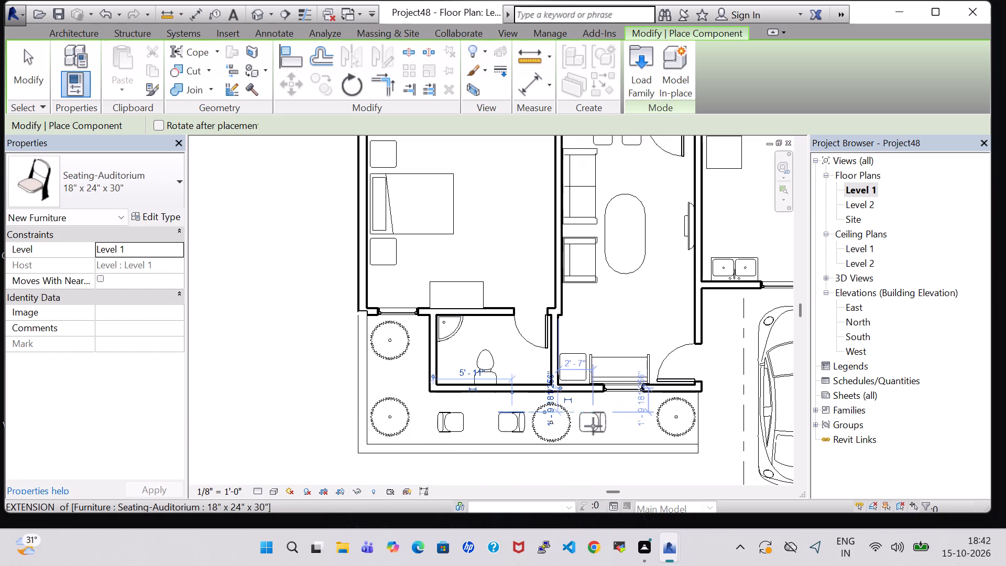
Place two more Seating-Auditorium chairs facing each other between the mid-strip conifer and the conifer near the entrance.
key("space")
key("space")
left_click(590, 426)
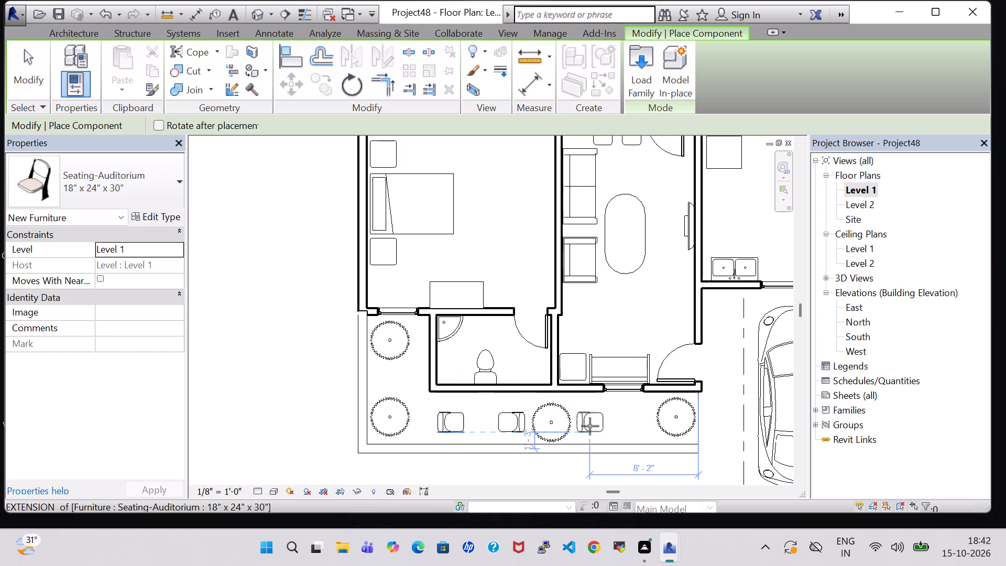
key("space")
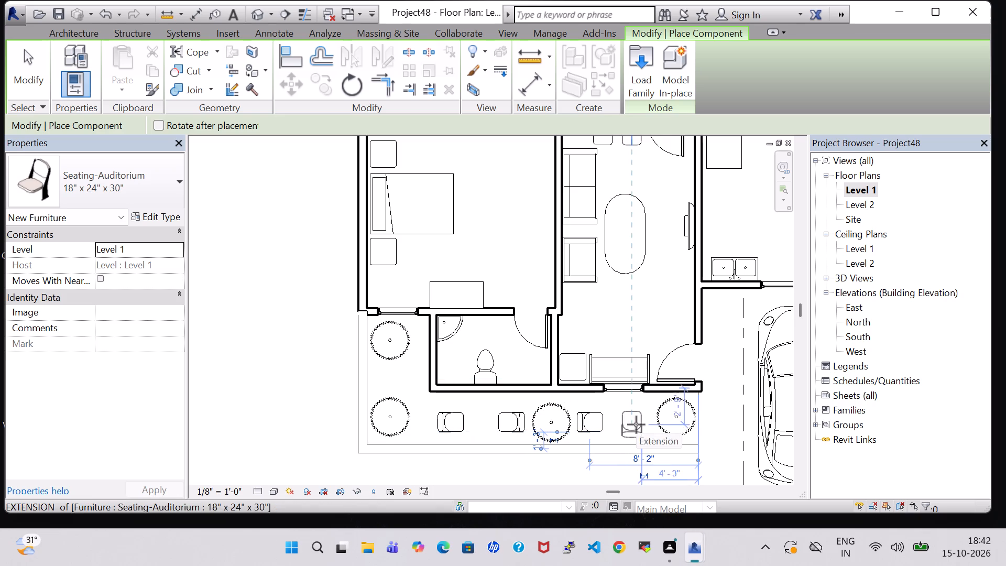
key("space")
scroll(636, 424, "up", 5)
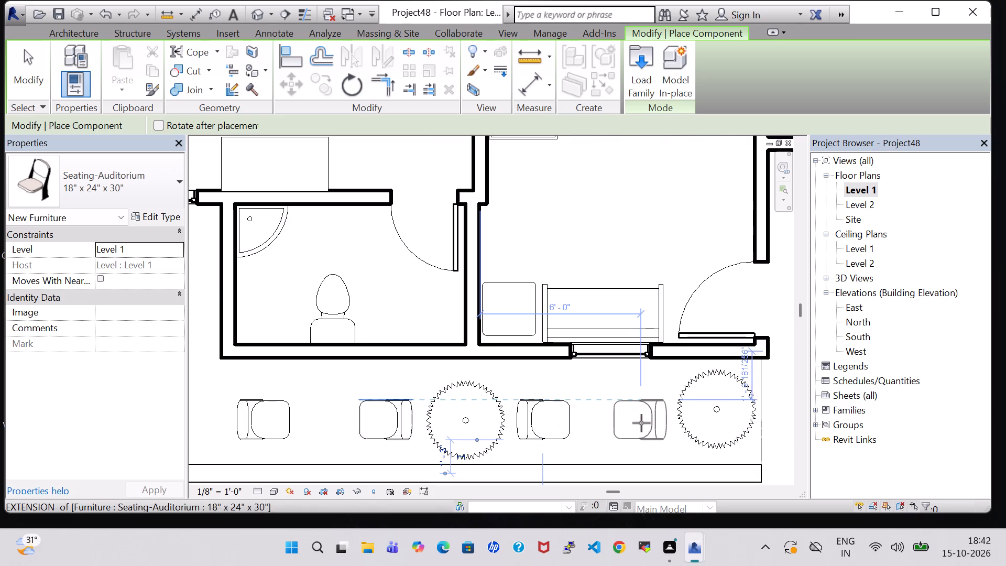
left_click(646, 416)
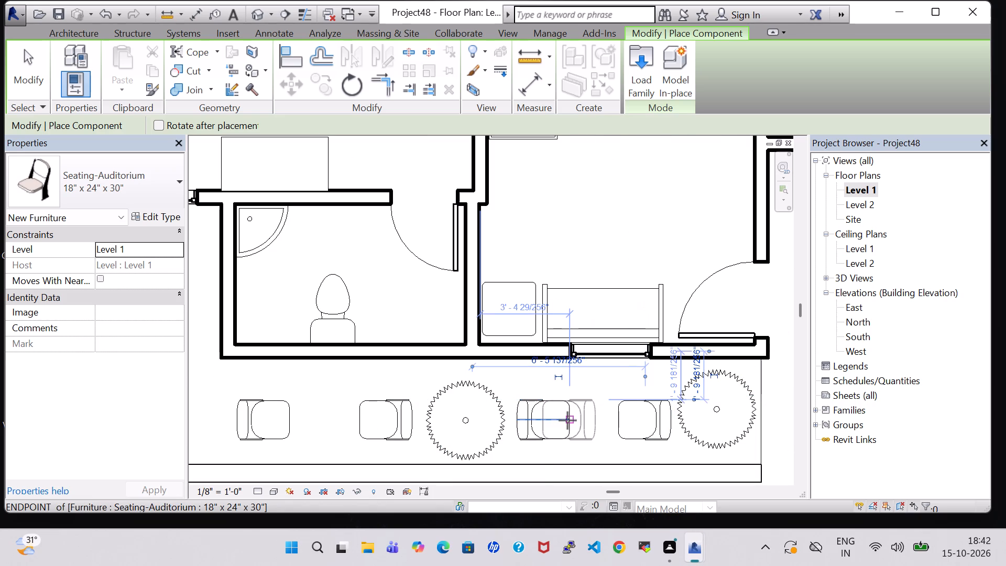
key("Escape")
key("Escape")
Nudge the last two chairs apart: about 4 inches toward the mid-strip conifer and 1 inch toward the entrance conifer.
left_click(564, 420)
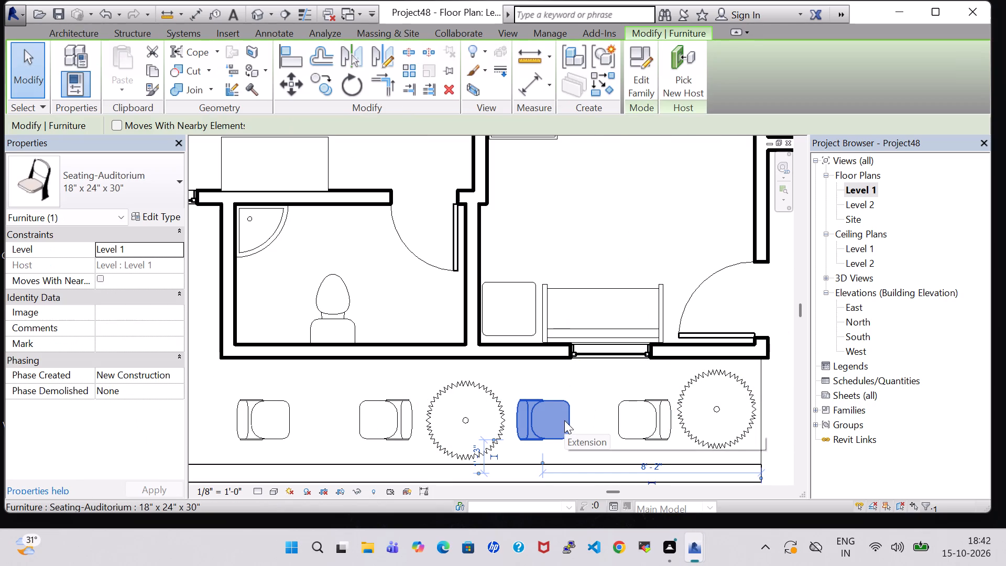
key("Left")
key("Left")
key("Left")
key("Left")
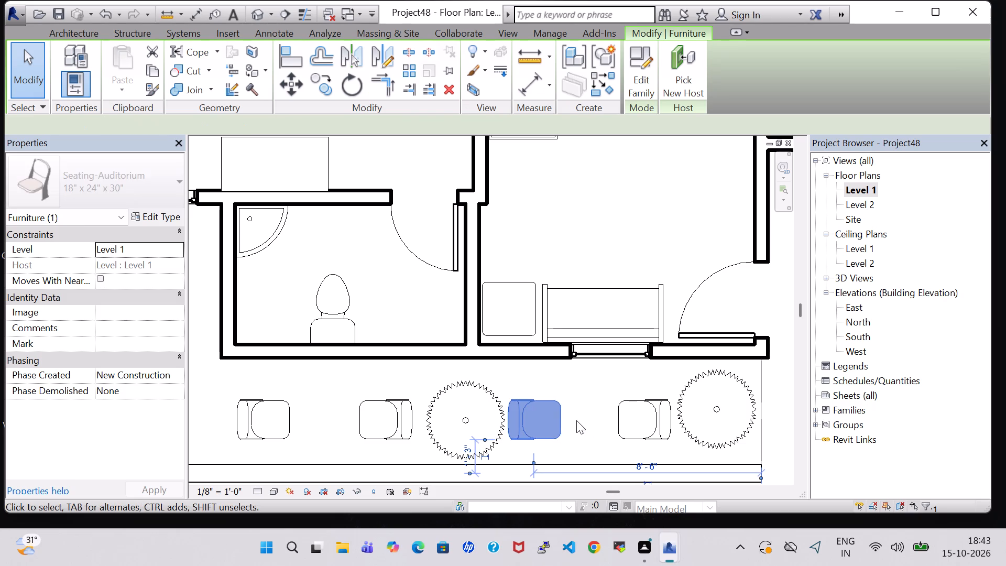
left_click(631, 417)
key("Right")
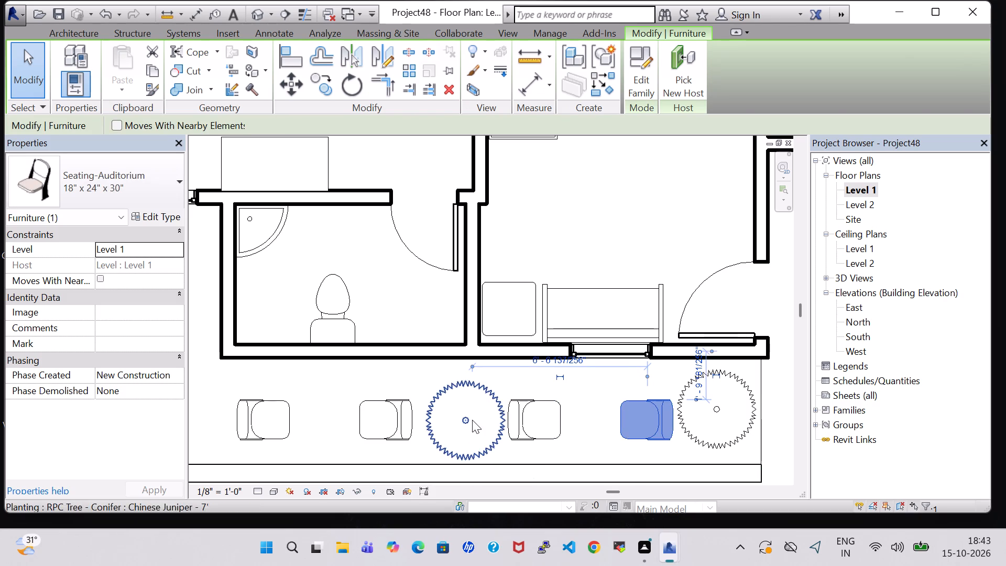
left_click(309, 383)
Inspect the front yard's chairs and conifers from above and at an angle in 3D, returning to the Level 1 plan.
scroll(309, 383, "down", 5)
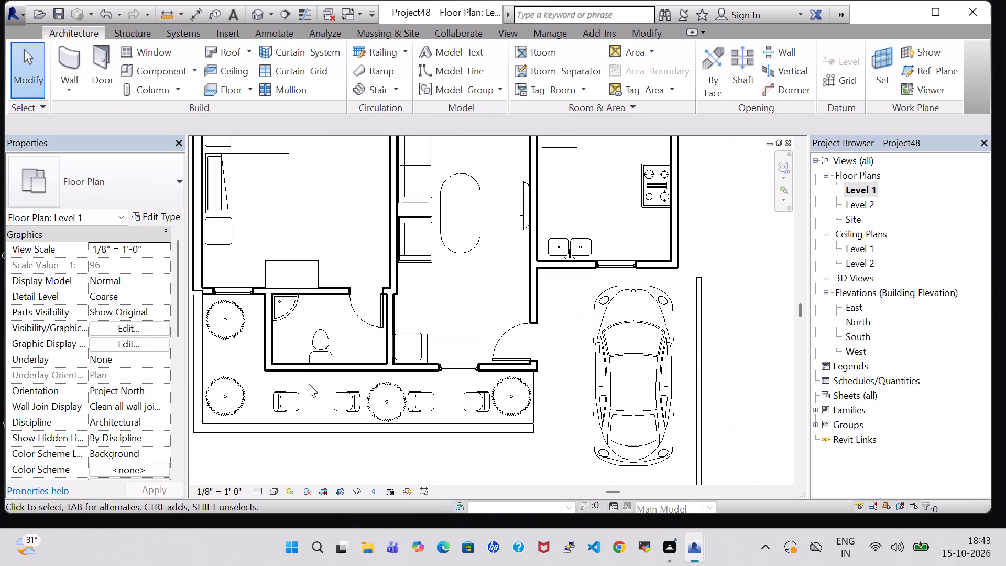
left_click(256, 18)
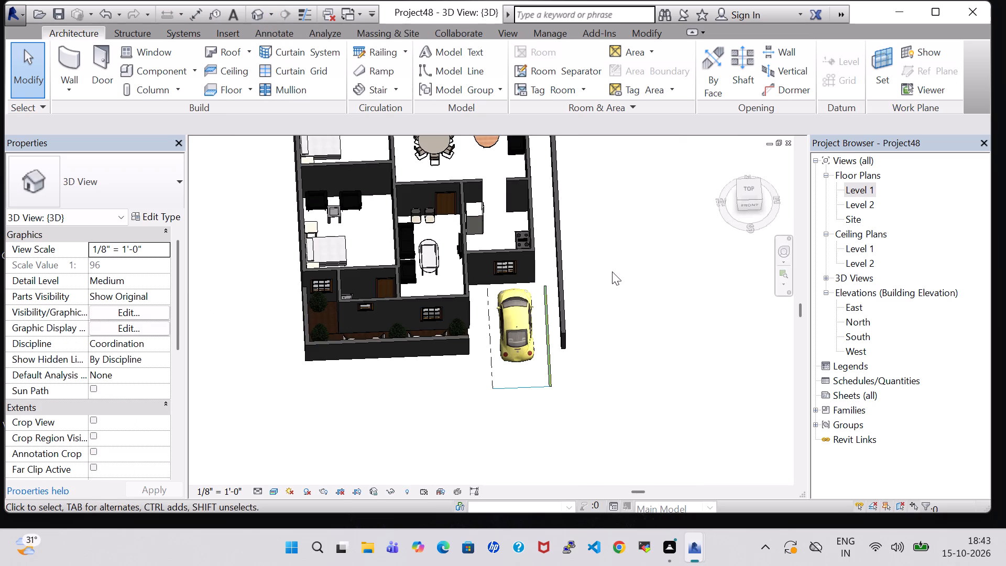
middle_click_drag(616, 268, 517, 461, "shift")
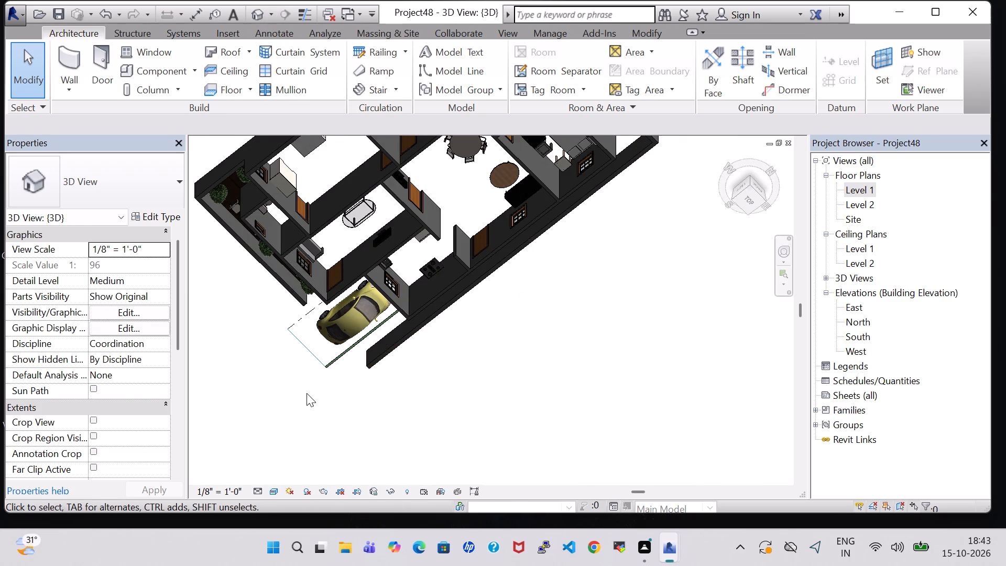
middle_click_drag(307, 393, 301, 208, "shift")
scroll(304, 208, "up", 1, "shift")
scroll(245, 291, "up", 1)
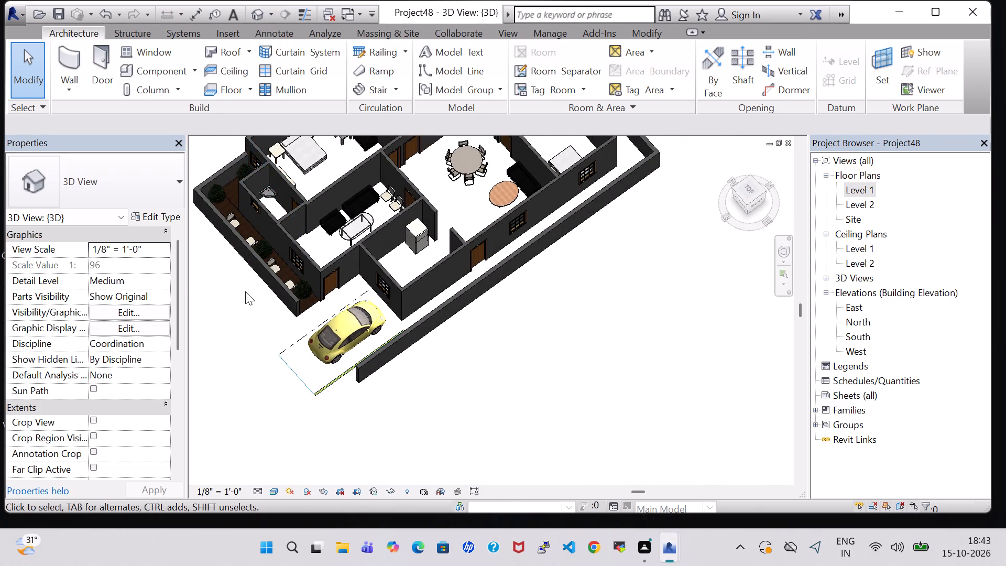
scroll(245, 291, "up", 6)
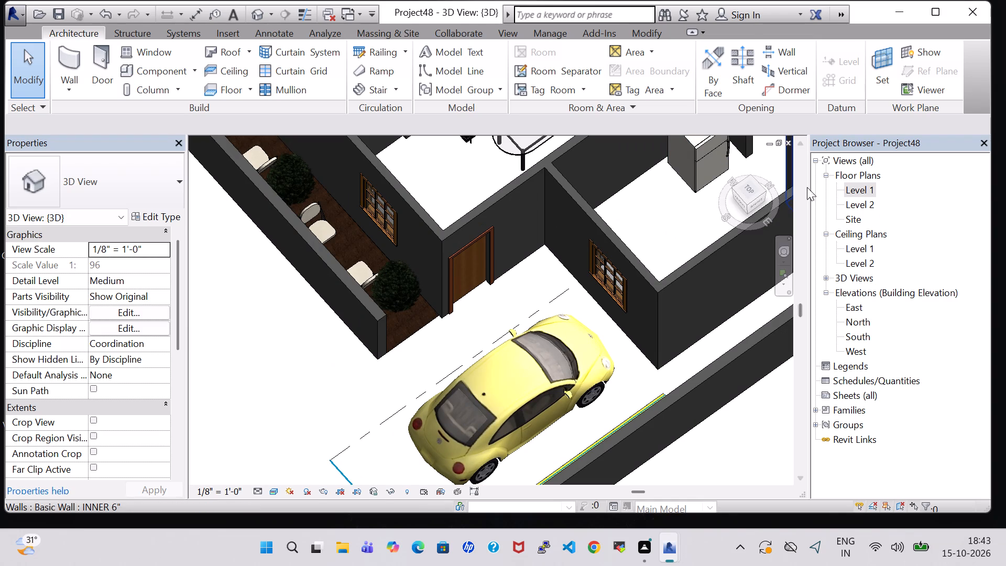
double_click(866, 187)
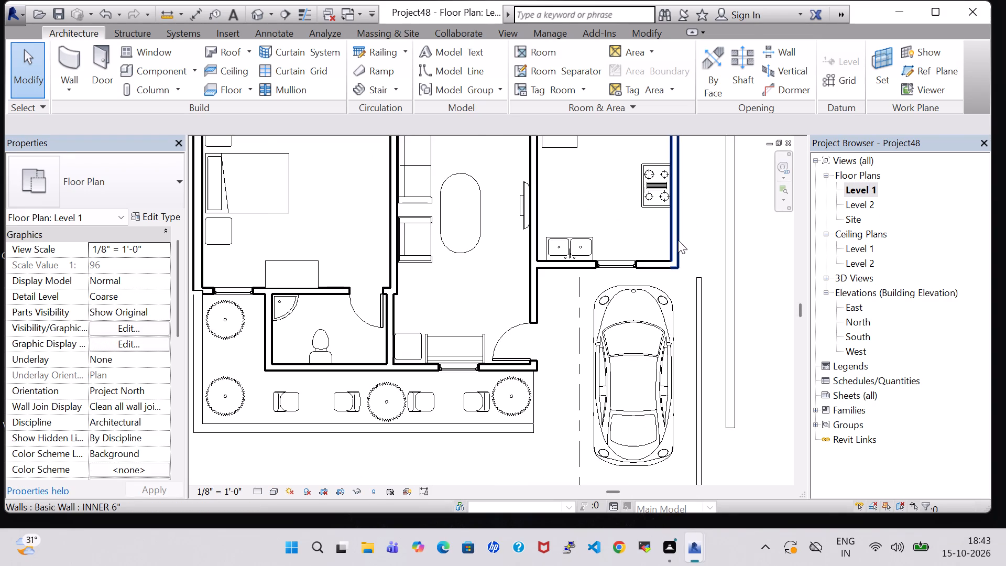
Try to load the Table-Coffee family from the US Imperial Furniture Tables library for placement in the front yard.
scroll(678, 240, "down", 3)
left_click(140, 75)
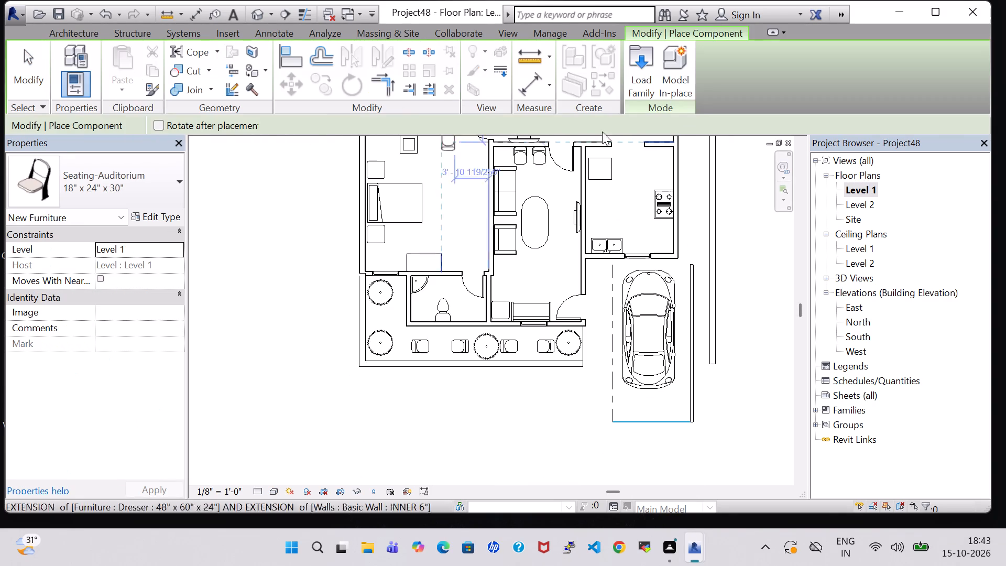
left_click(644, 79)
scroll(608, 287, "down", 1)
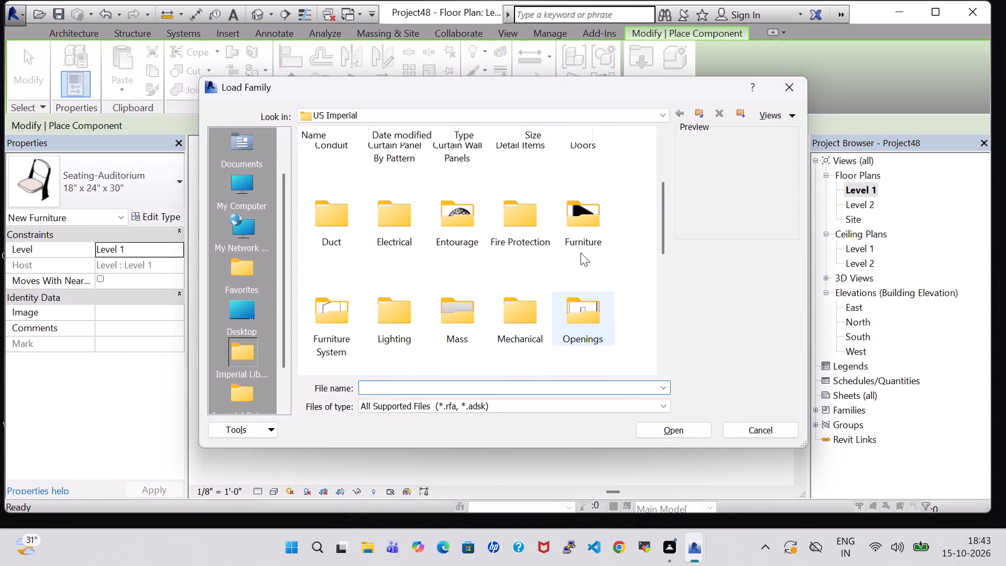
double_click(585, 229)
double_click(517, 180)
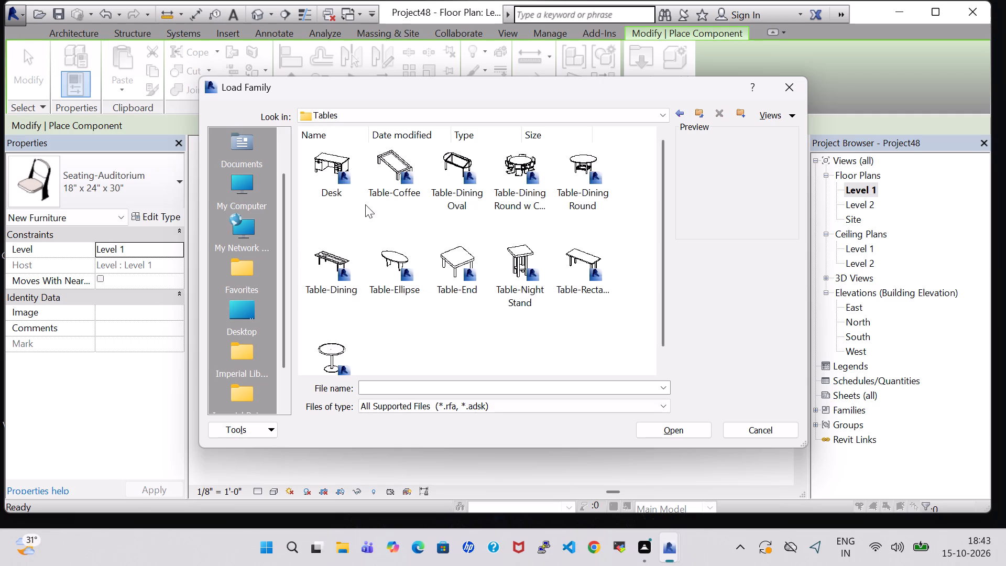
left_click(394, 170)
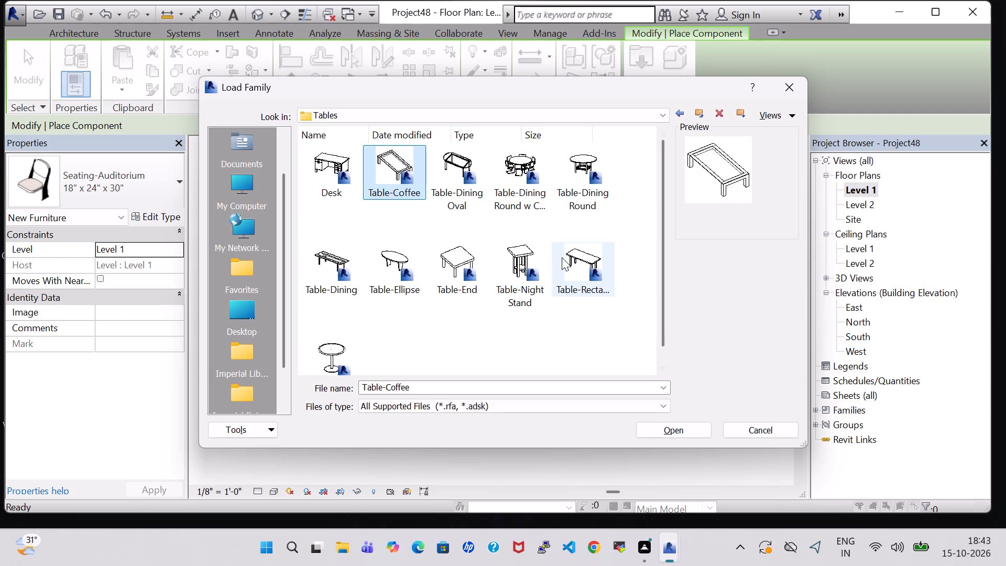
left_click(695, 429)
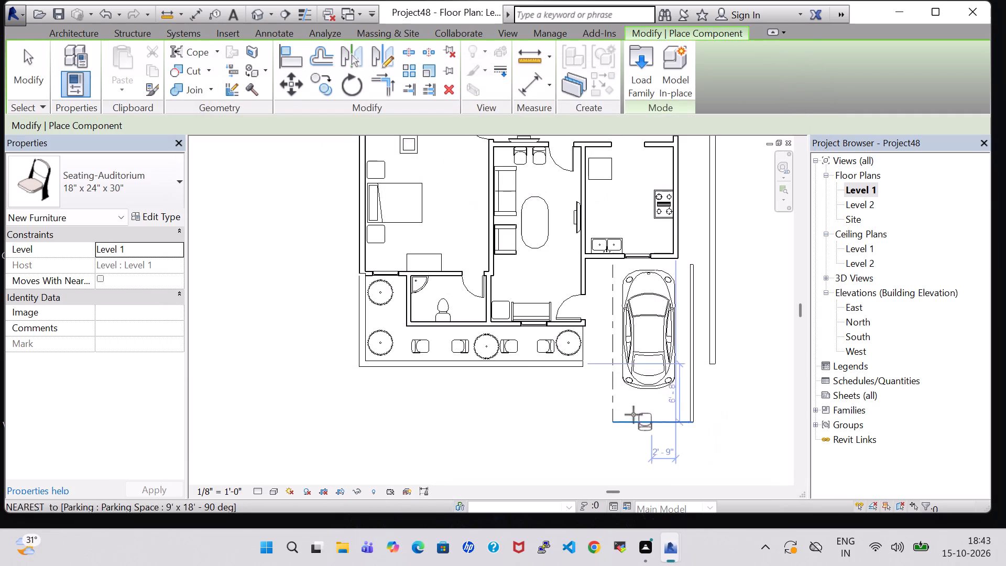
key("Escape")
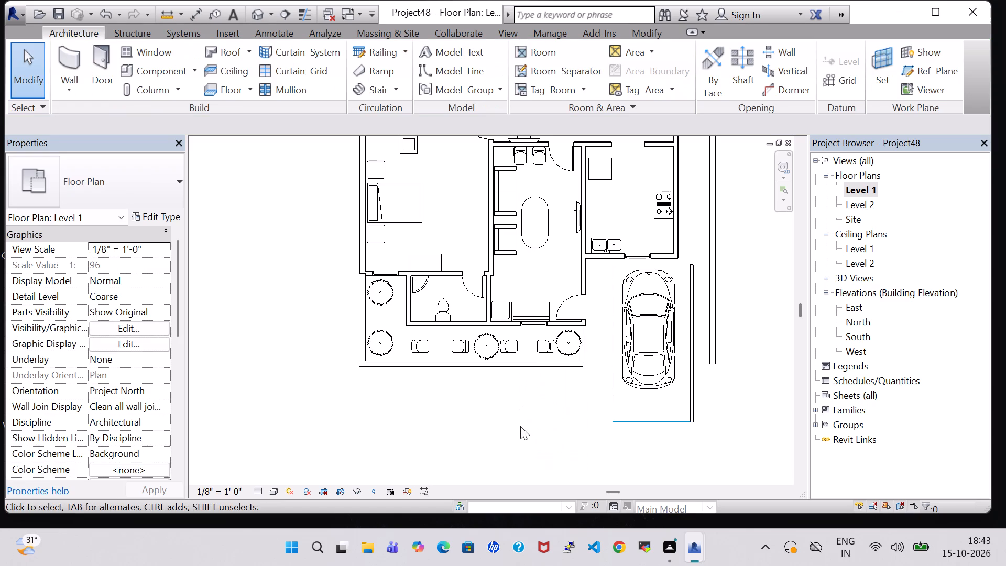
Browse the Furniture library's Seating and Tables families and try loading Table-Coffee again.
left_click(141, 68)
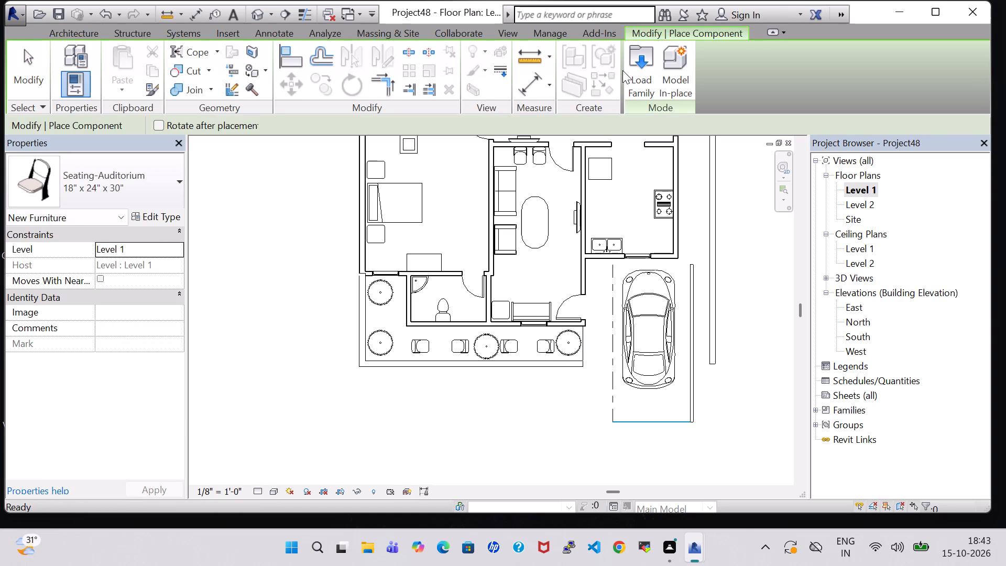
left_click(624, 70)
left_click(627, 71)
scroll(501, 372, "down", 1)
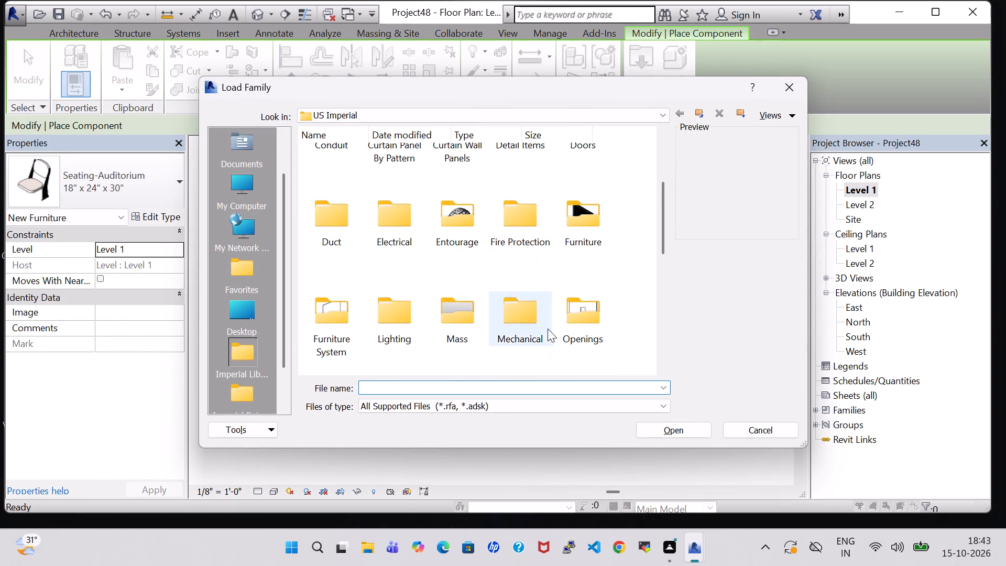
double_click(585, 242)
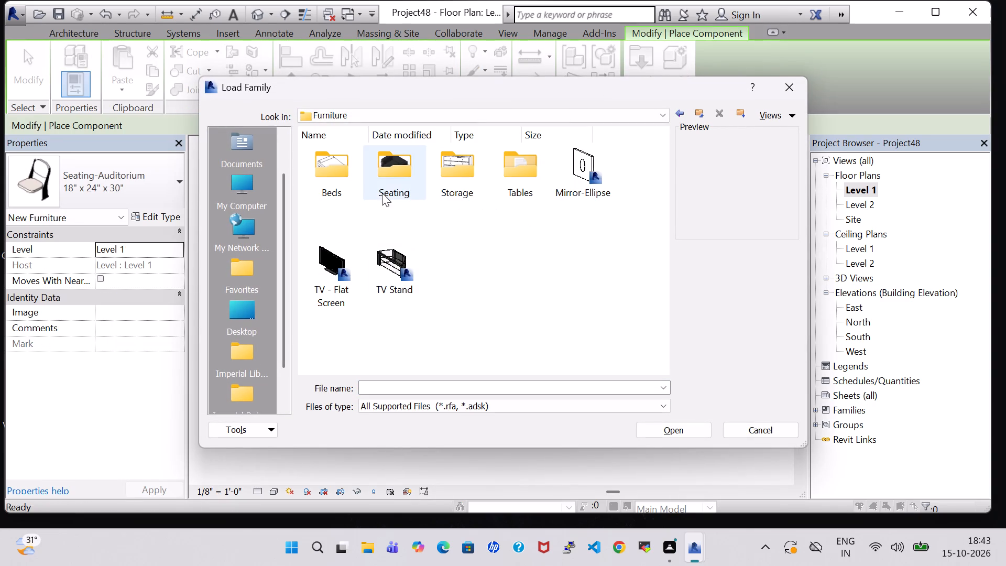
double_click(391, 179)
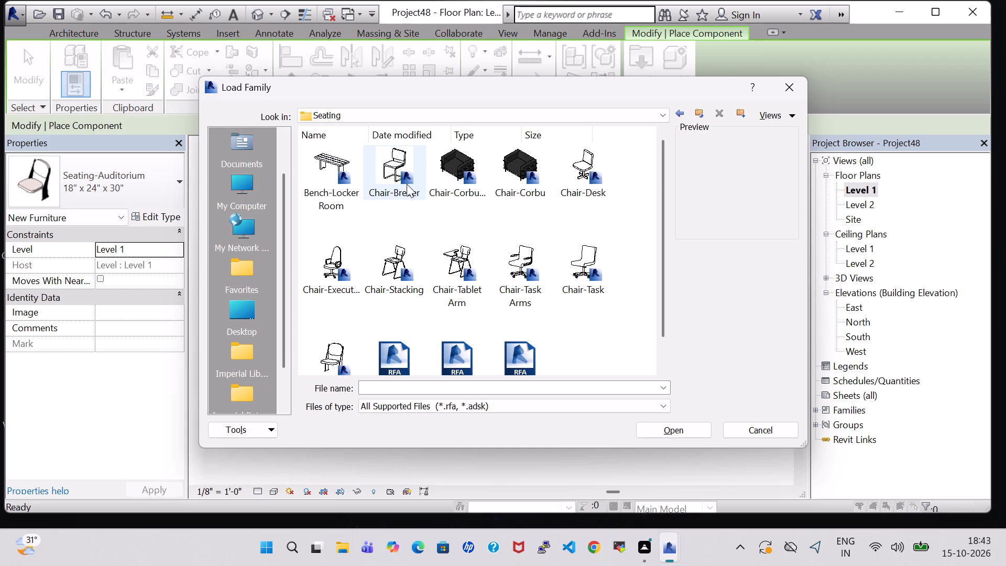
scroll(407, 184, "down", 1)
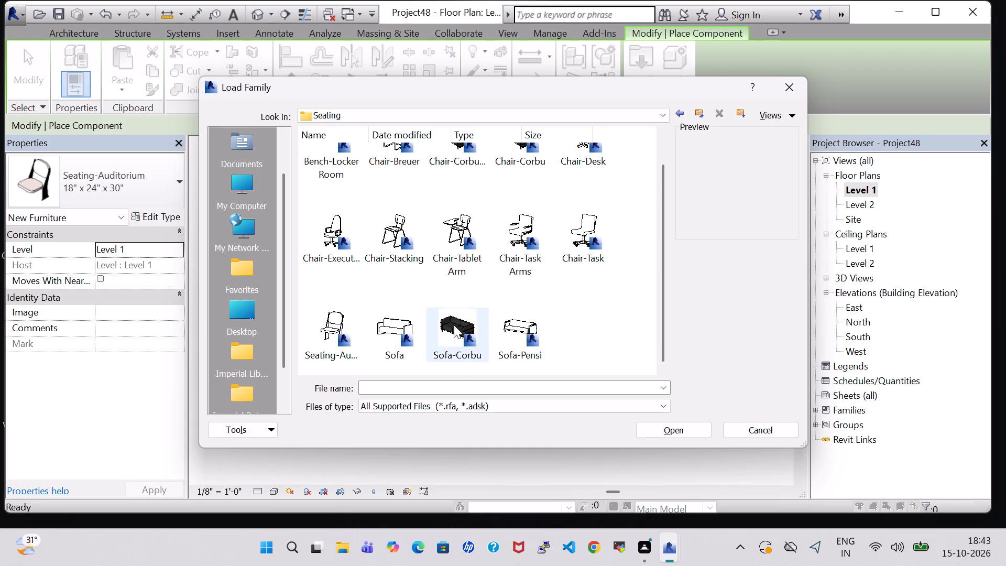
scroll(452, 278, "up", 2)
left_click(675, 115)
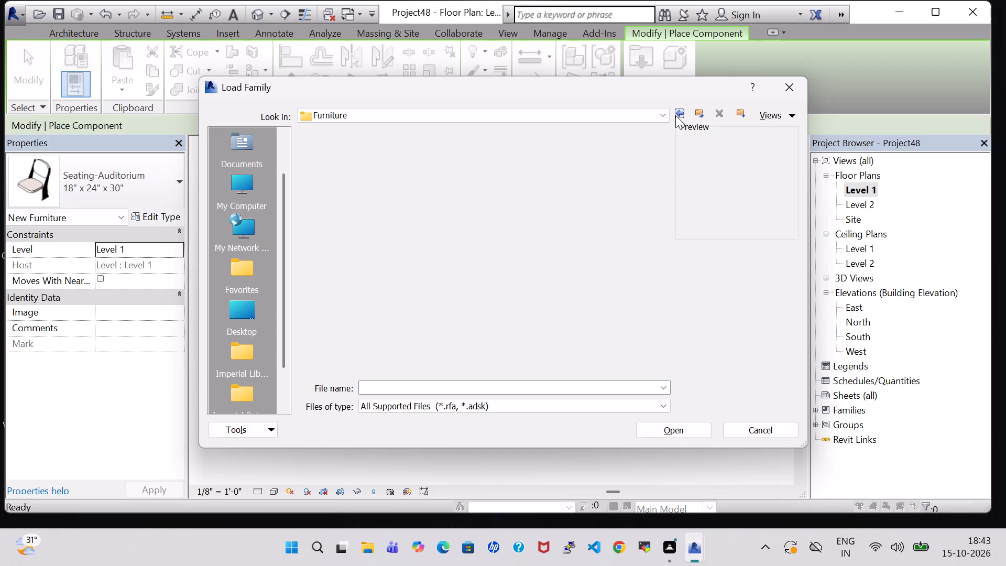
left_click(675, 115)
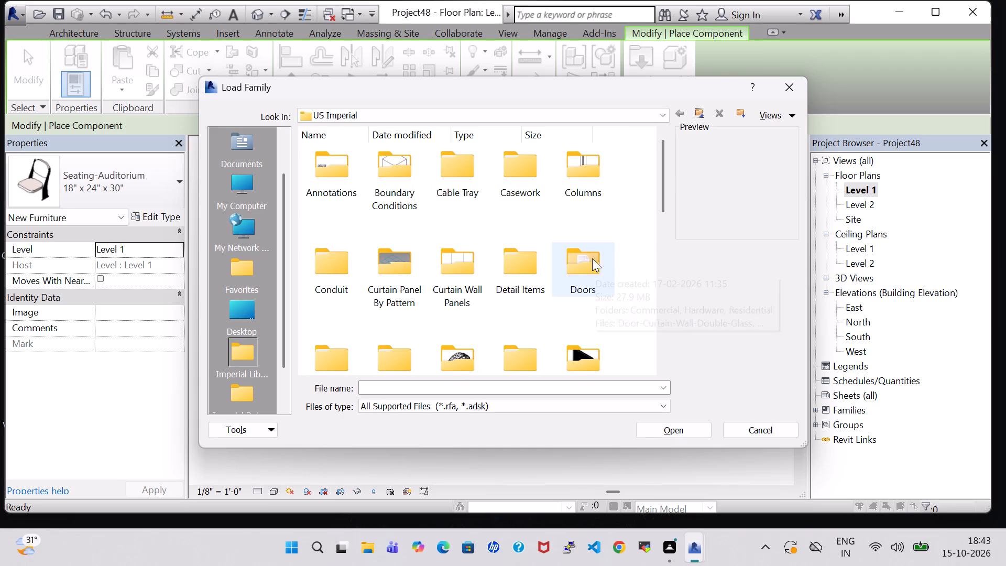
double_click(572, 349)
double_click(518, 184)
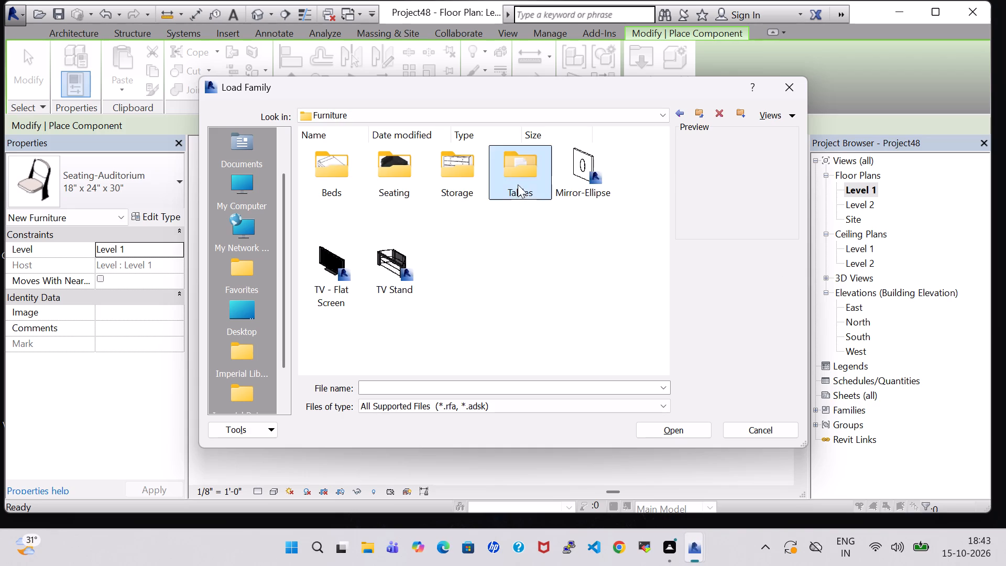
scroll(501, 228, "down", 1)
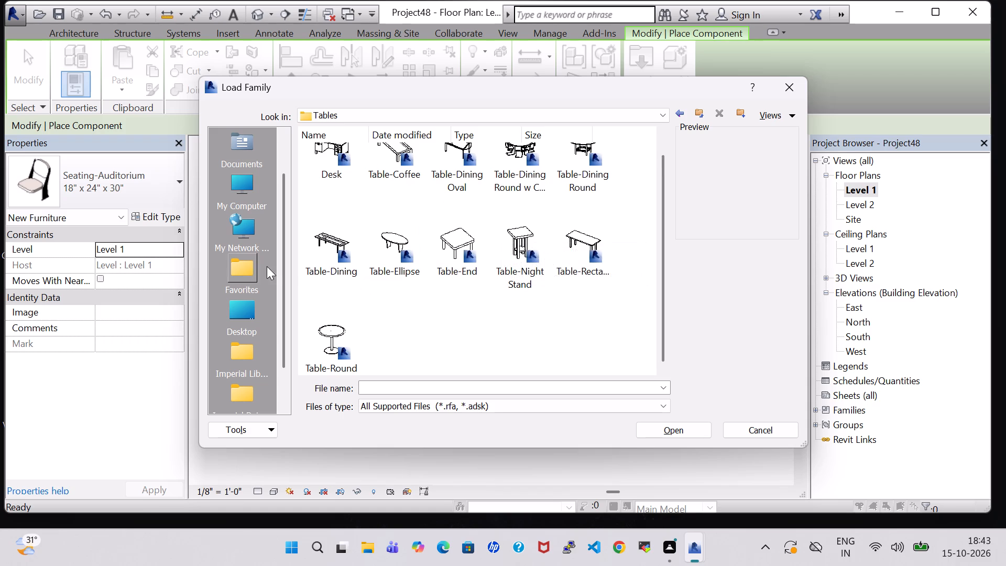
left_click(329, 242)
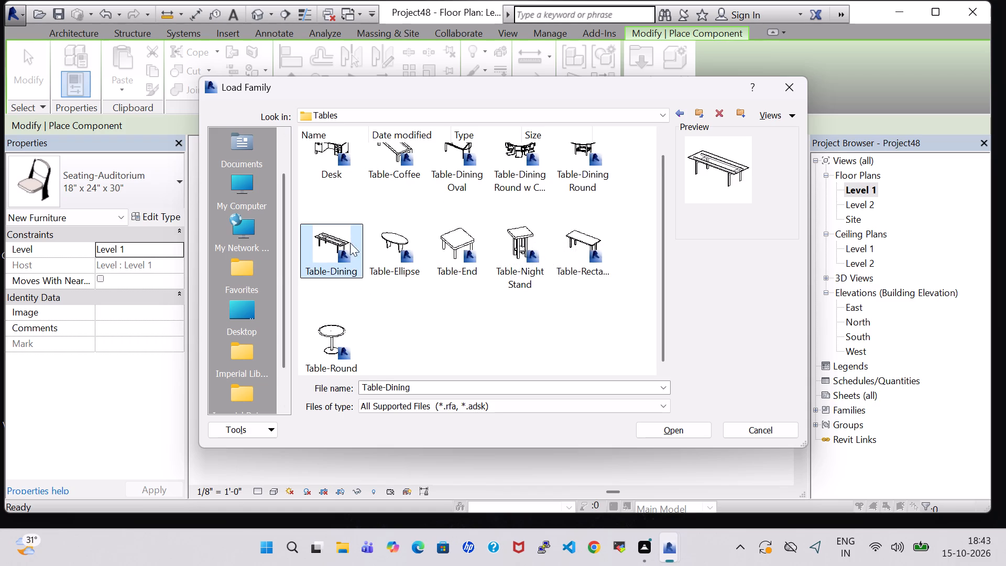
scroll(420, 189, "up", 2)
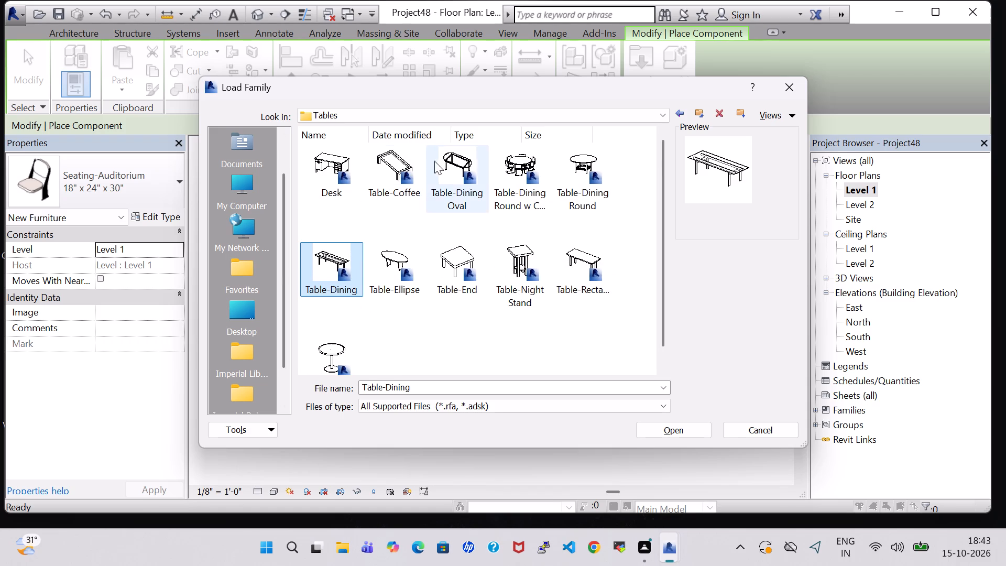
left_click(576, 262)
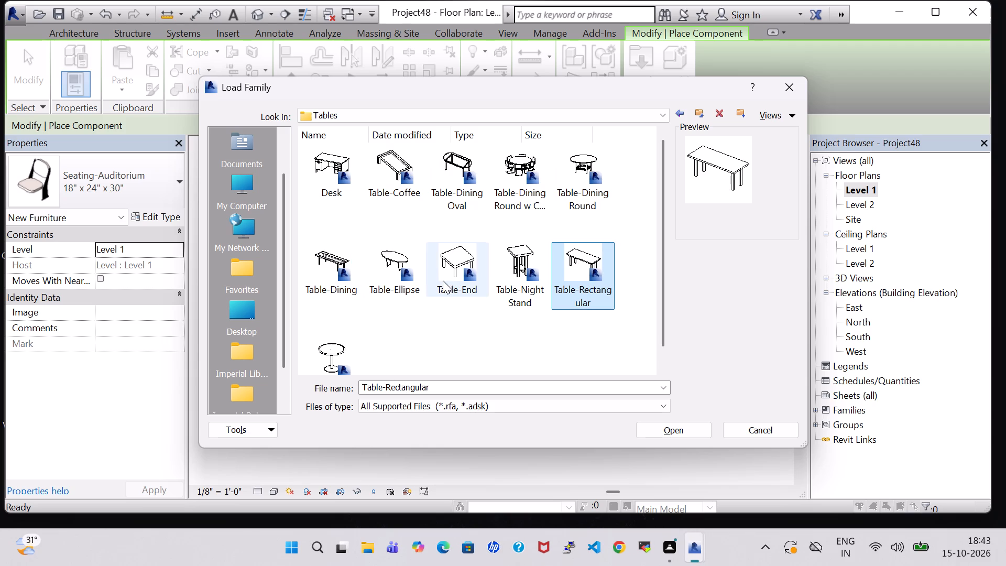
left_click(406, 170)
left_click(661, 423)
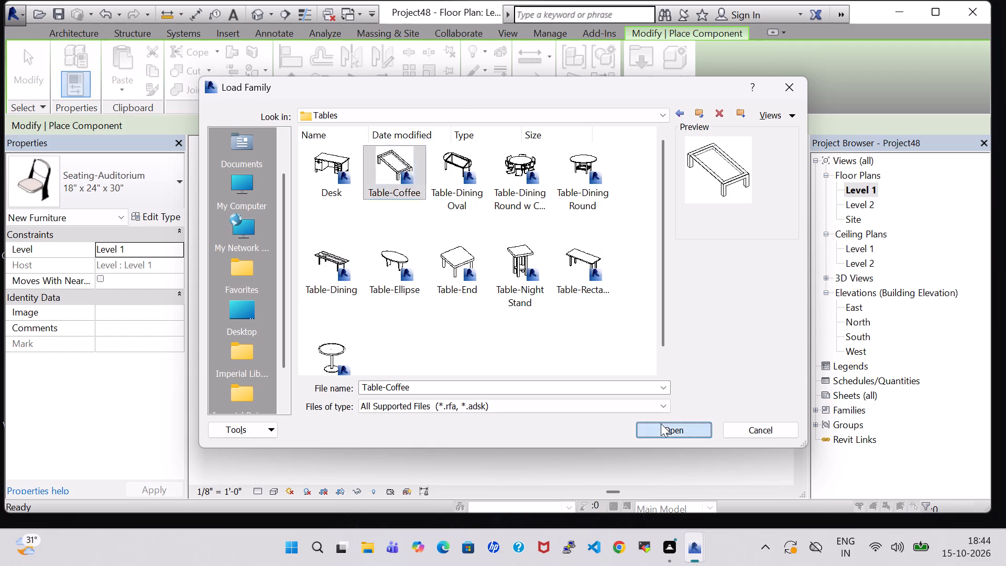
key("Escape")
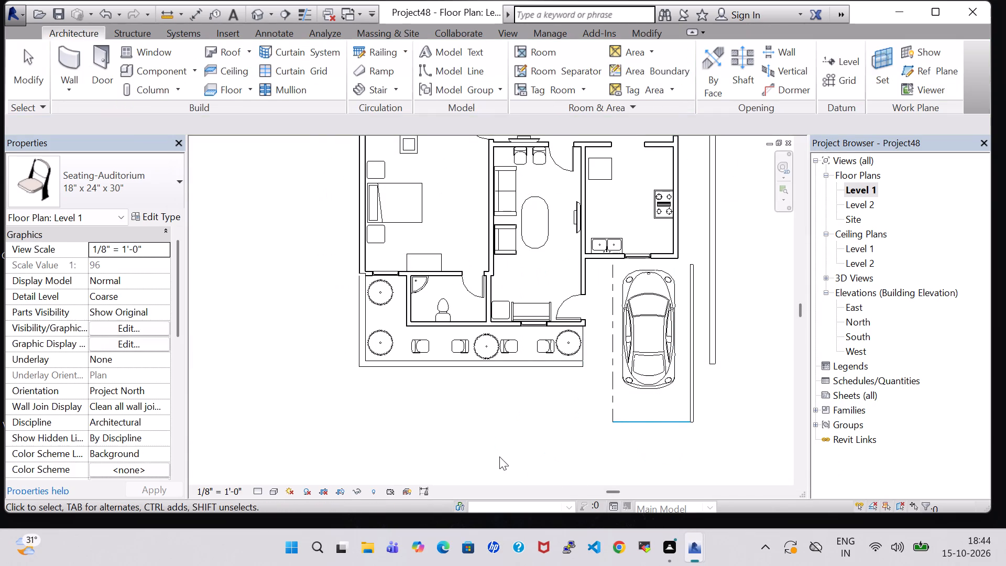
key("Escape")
Create a similar 24" x 24" x 24" Table-Coffee from the bedroom's coffee table, placing it between the facing chairs near the corner conifer.
scroll(508, 424, "down", 3)
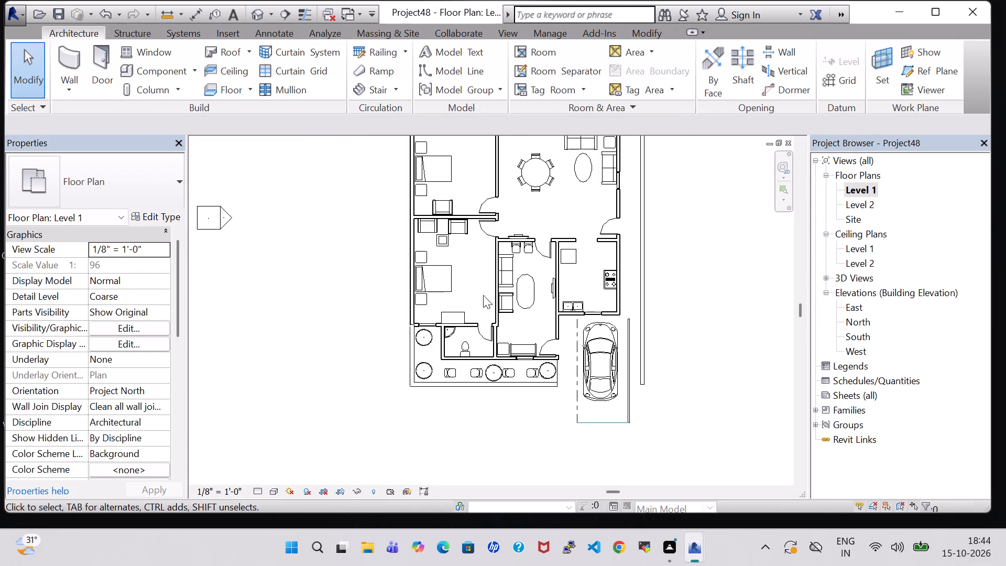
left_click(442, 251)
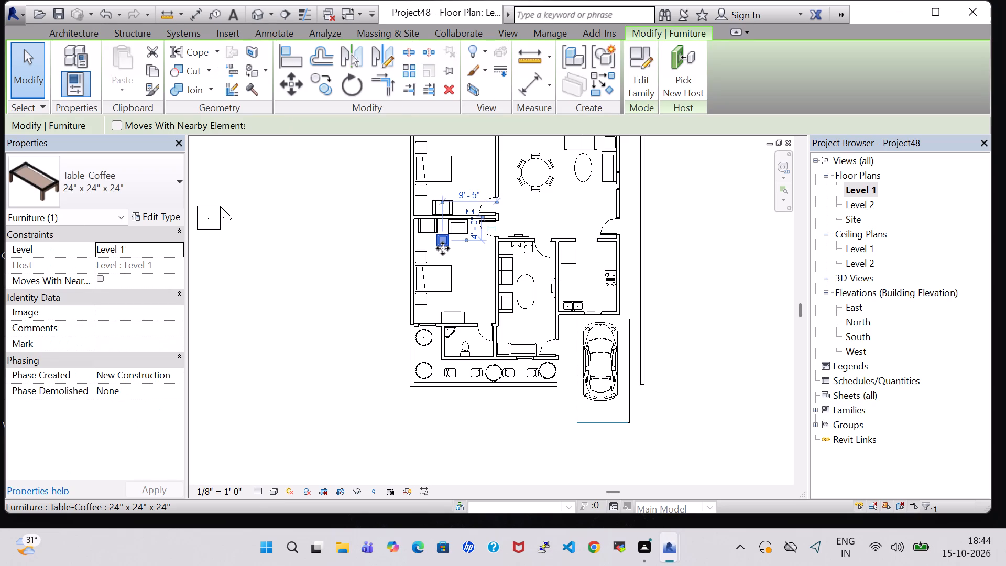
left_click(443, 248)
right_click(443, 248)
left_click(502, 286)
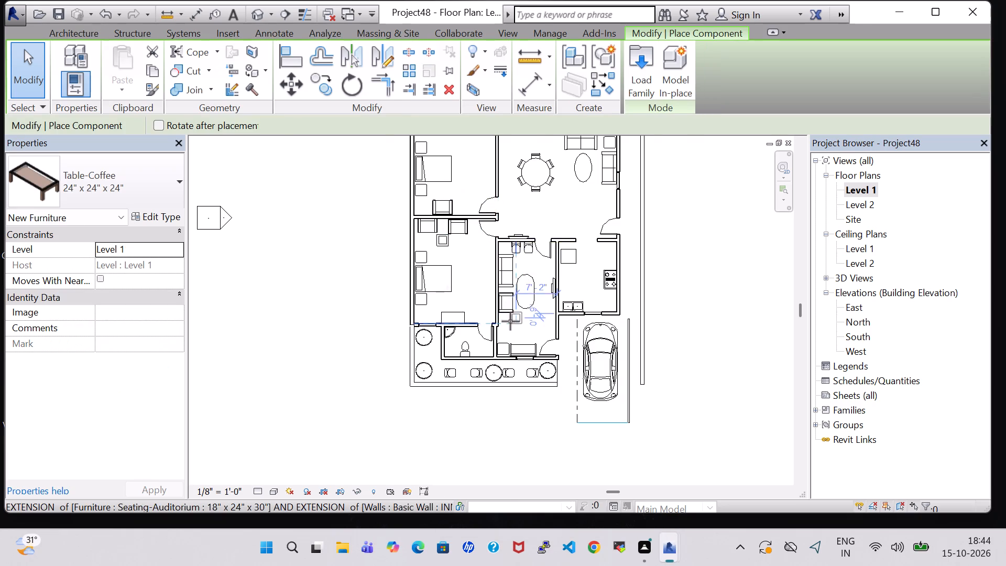
scroll(510, 321, "up", 6)
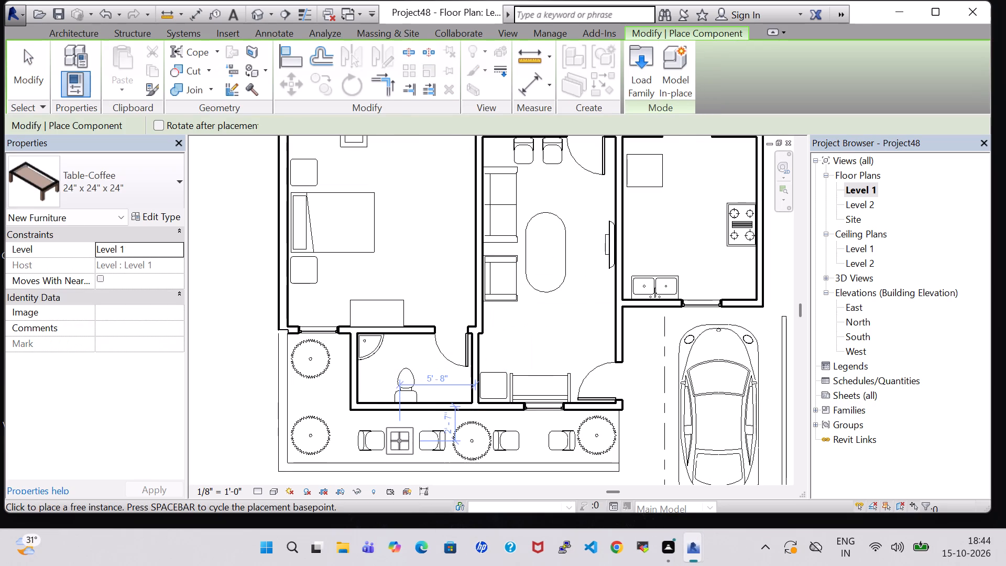
left_click(401, 441)
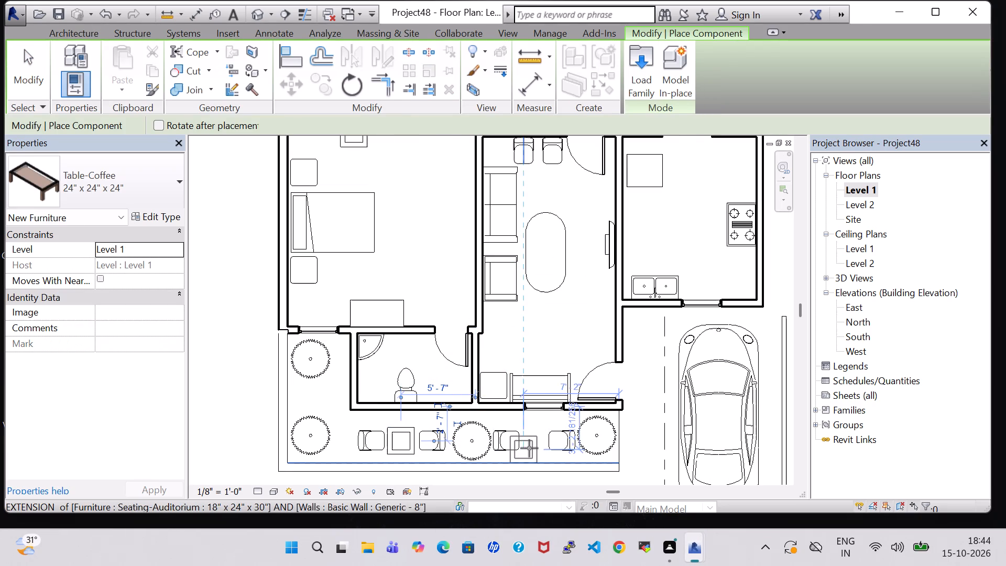
Place a second 24" x 24" x 24" Table-Coffee between the two facing chairs nearest the entrance conifer.
scroll(537, 441, "up", 6)
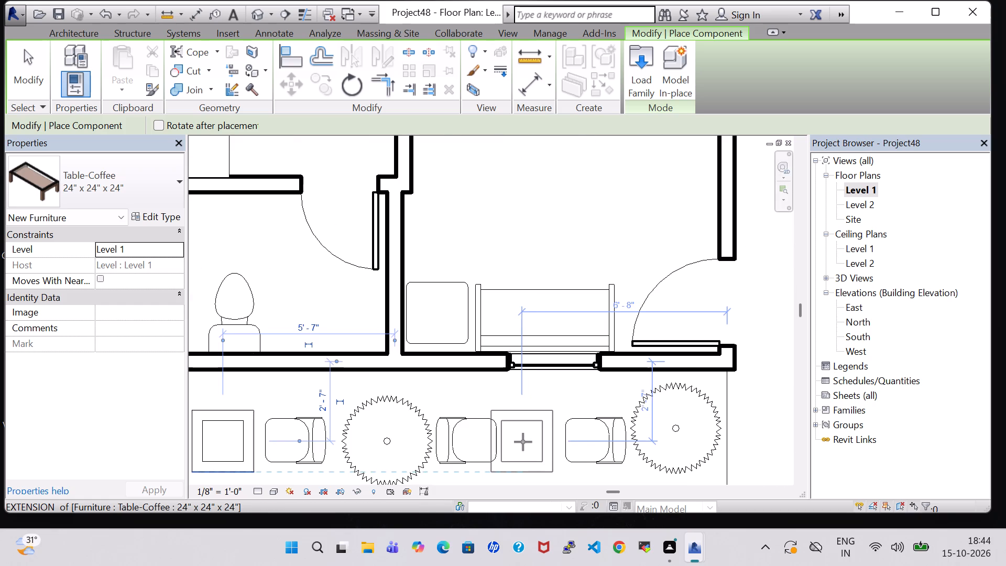
scroll(529, 442, "up", 3)
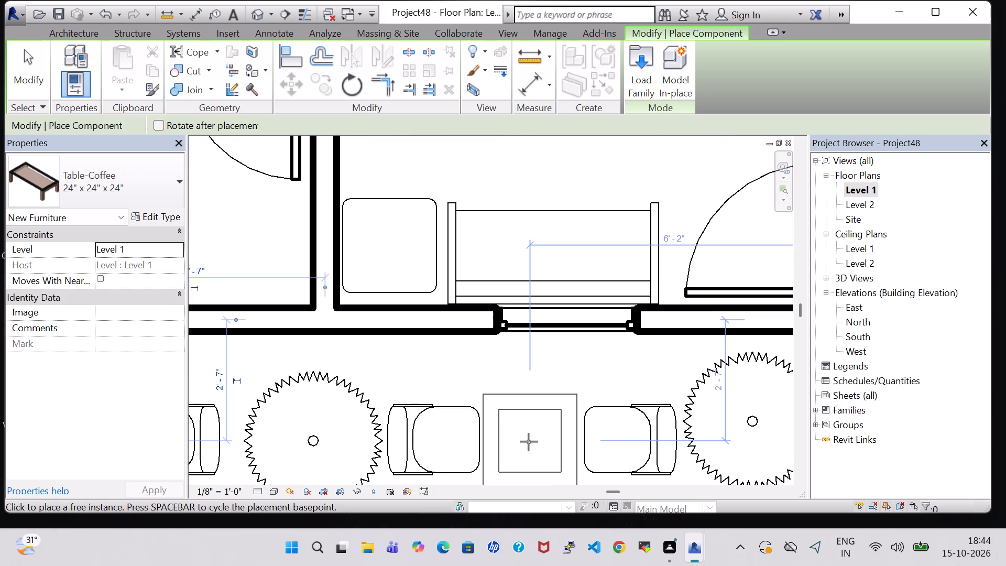
left_click(529, 442)
scroll(529, 442, "down", 9)
key("Escape")
key("Escape")
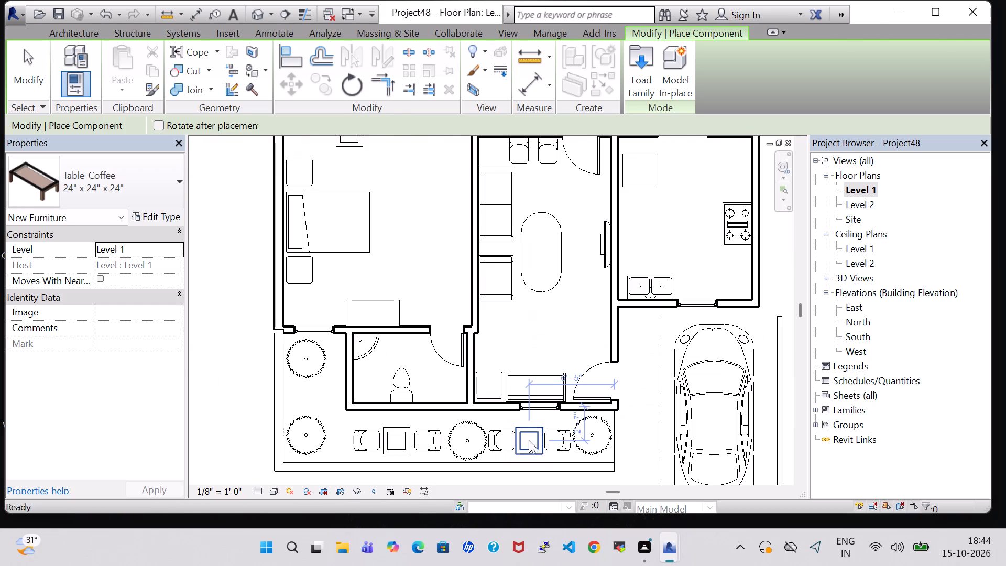
Examine the house in 3D from the side, front and above, checking the front yard's chairs, coffee tables and conifers.
left_click(250, 14)
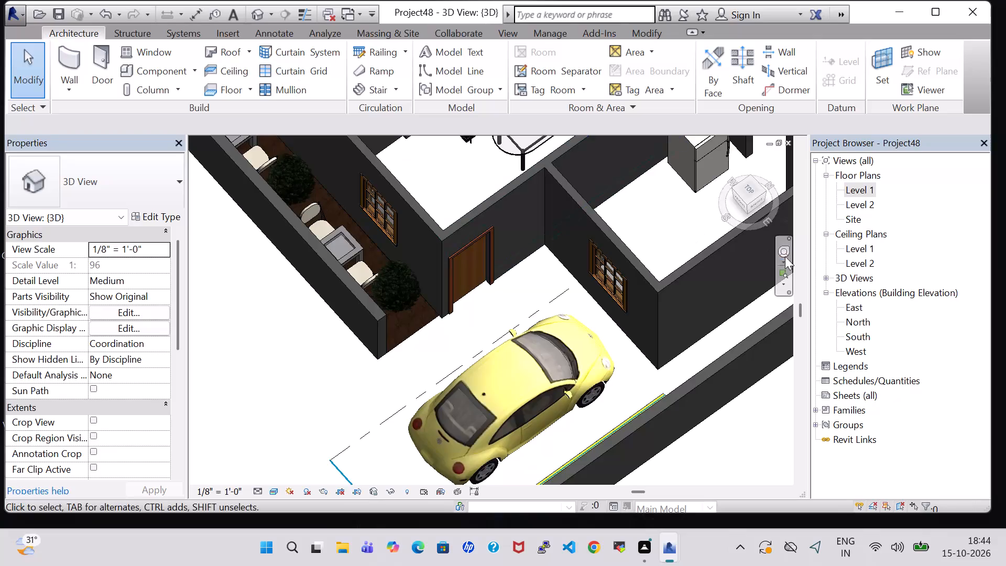
left_click(754, 207)
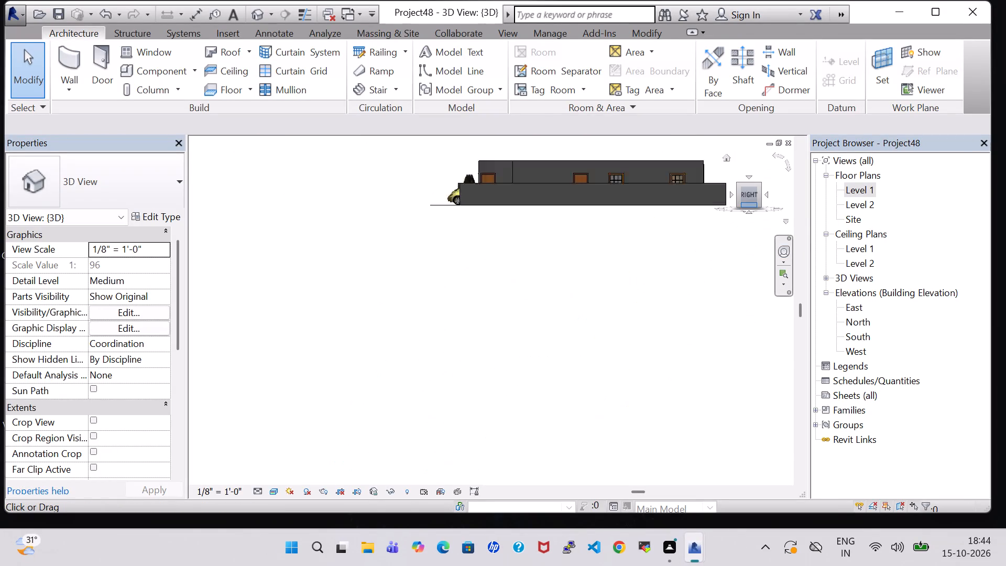
scroll(576, 353, "up", 4)
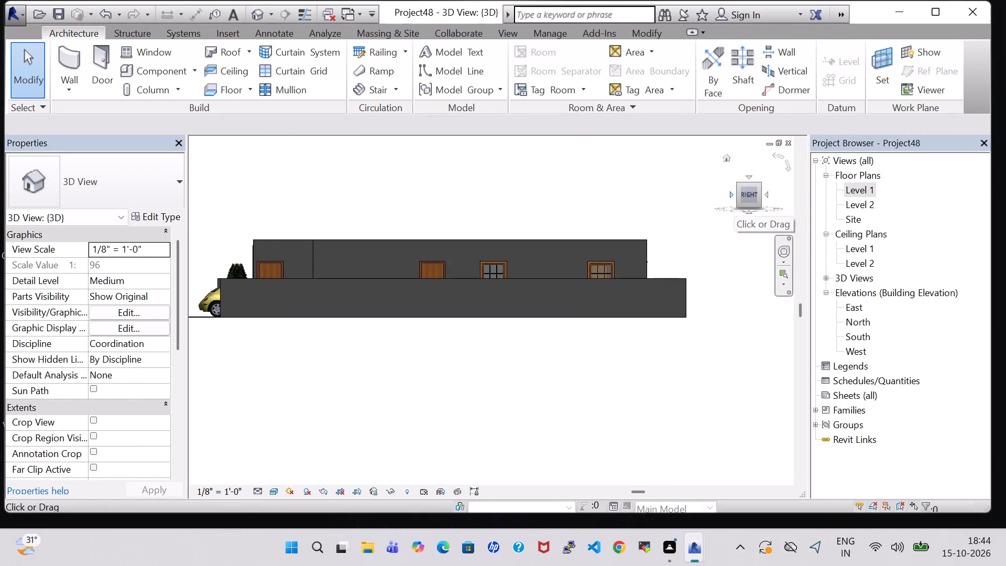
left_click(734, 195)
scroll(576, 270, "up", 3)
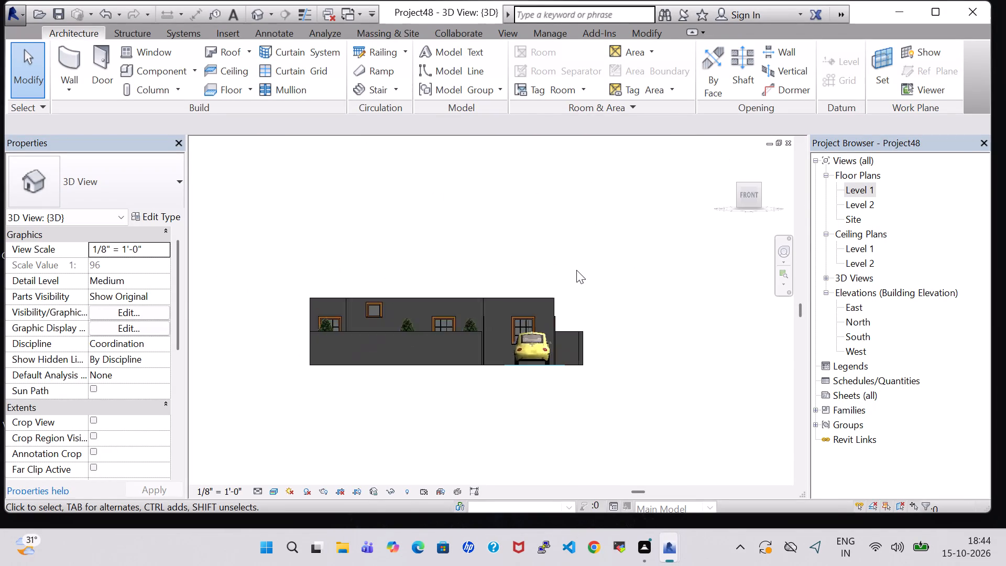
scroll(576, 270, "up", 2)
middle_click_drag(579, 247, 543, 307, "shift")
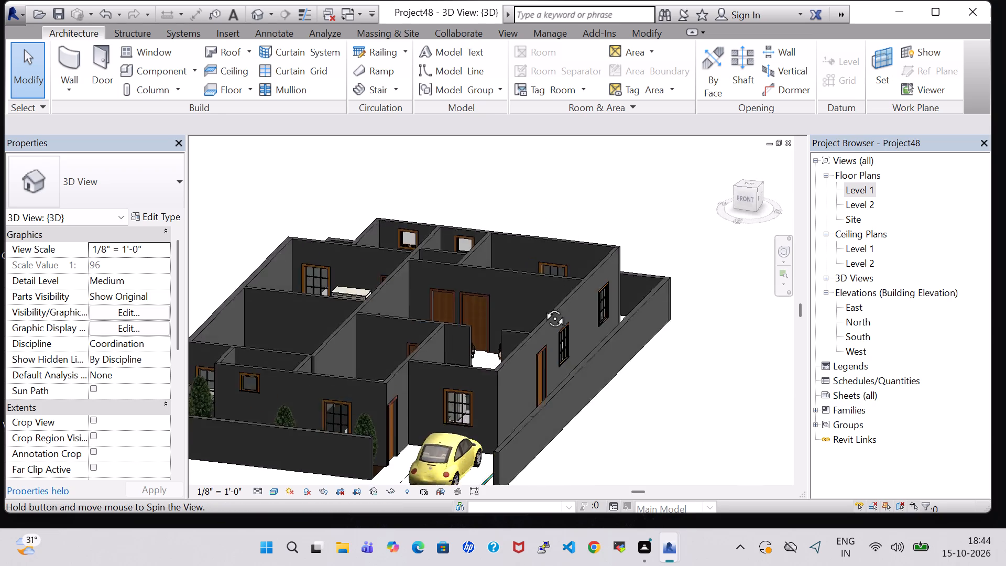
middle_click_drag(543, 307, 508, 286, "shift")
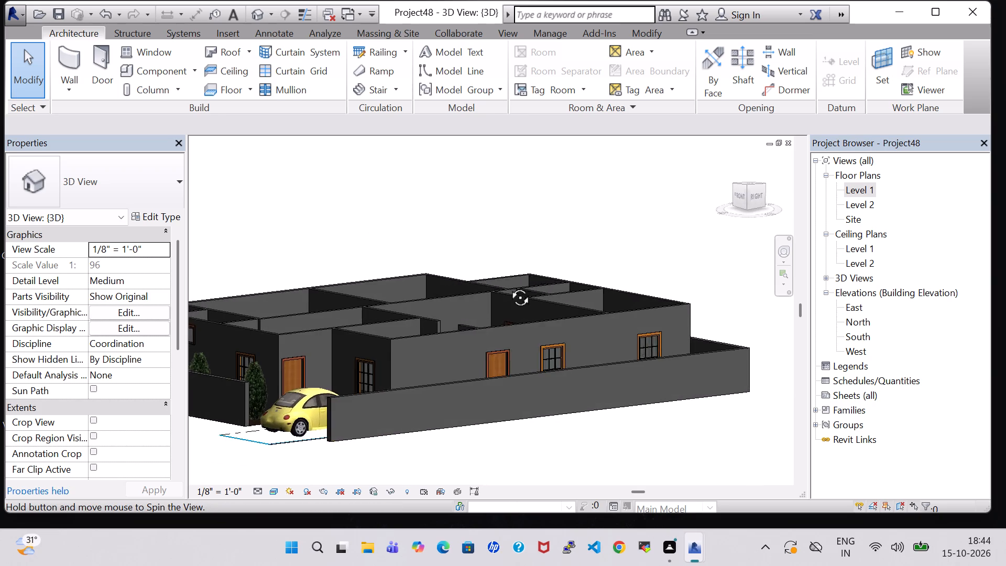
middle_click_drag(508, 286, 576, 365, "shift")
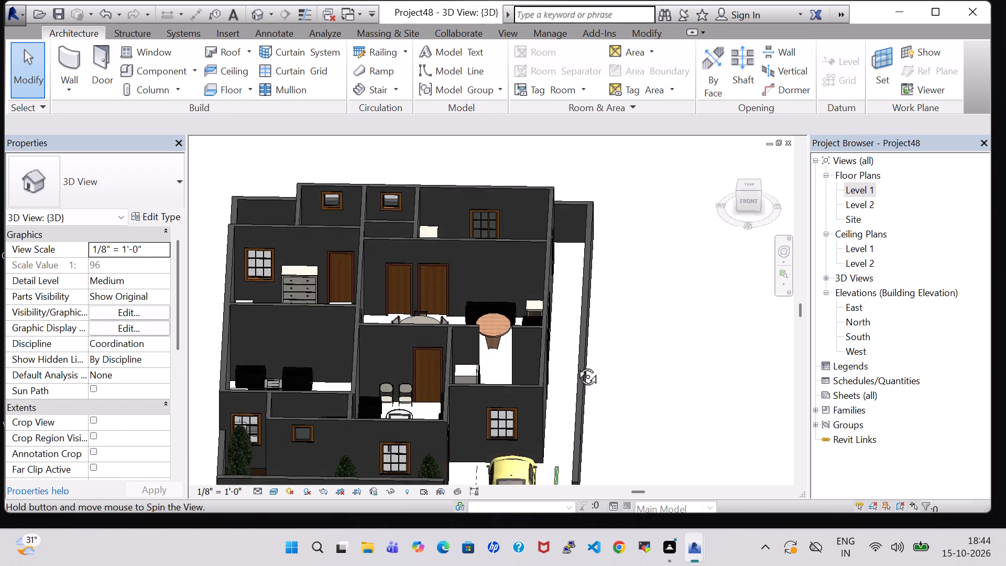
middle_click_drag(576, 365, 568, 370, "shift")
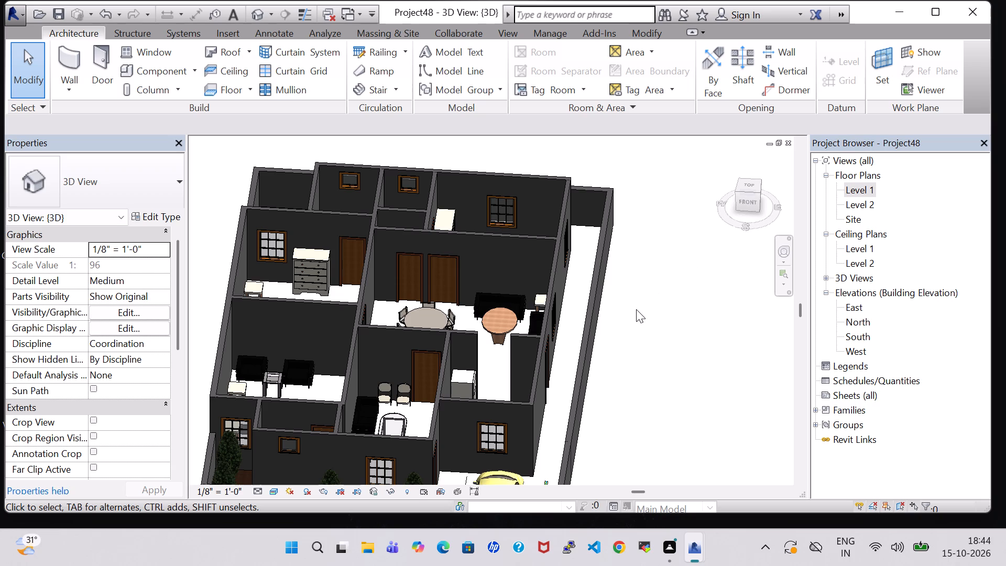
middle_click_drag(636, 309, 640, 375, "shift")
middle_click_drag(641, 375, 662, 213)
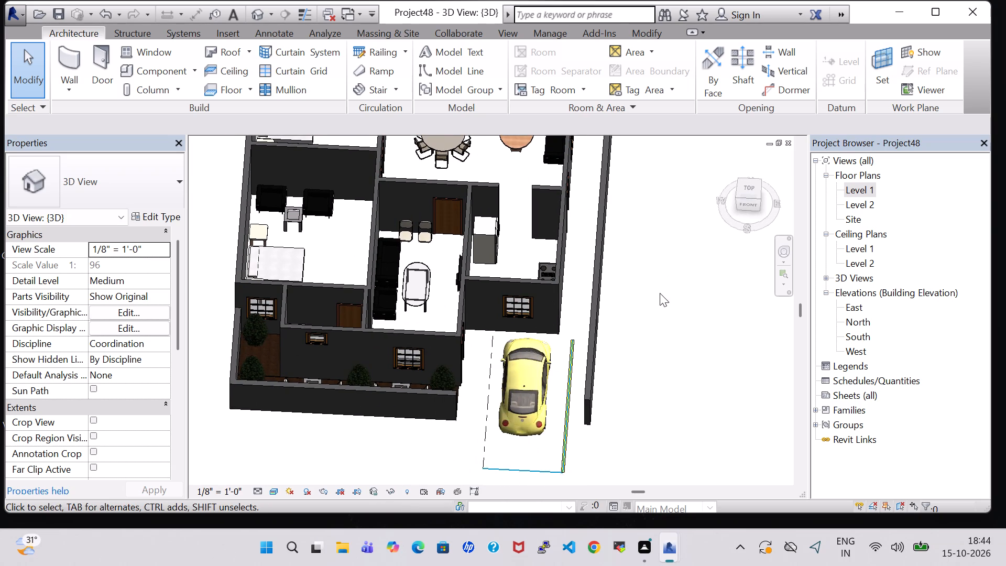
middle_click_drag(638, 252, 626, 256, "shift")
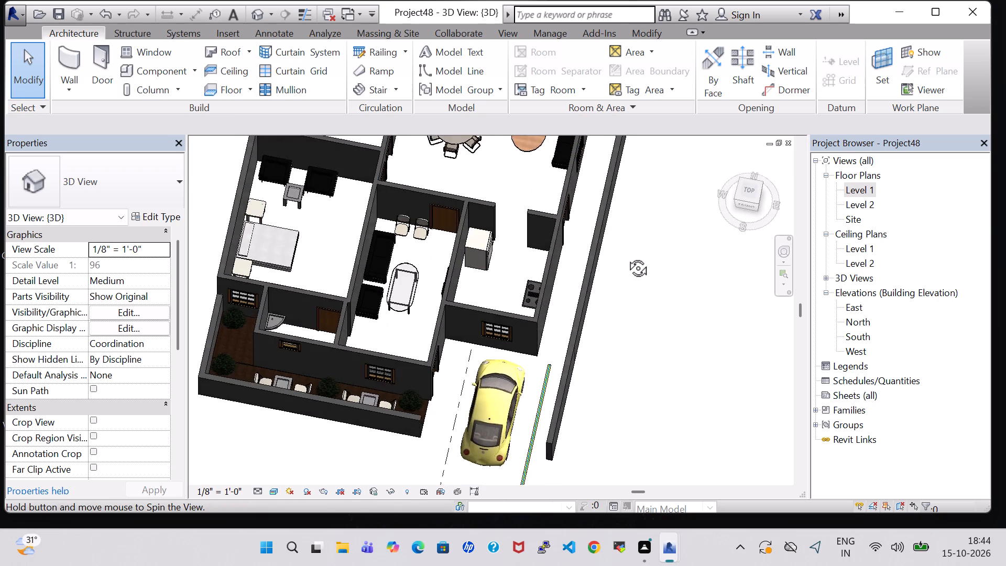
middle_click_drag(626, 256, 640, 180, "shift")
middle_click_drag(652, 245, 658, 386, "shift")
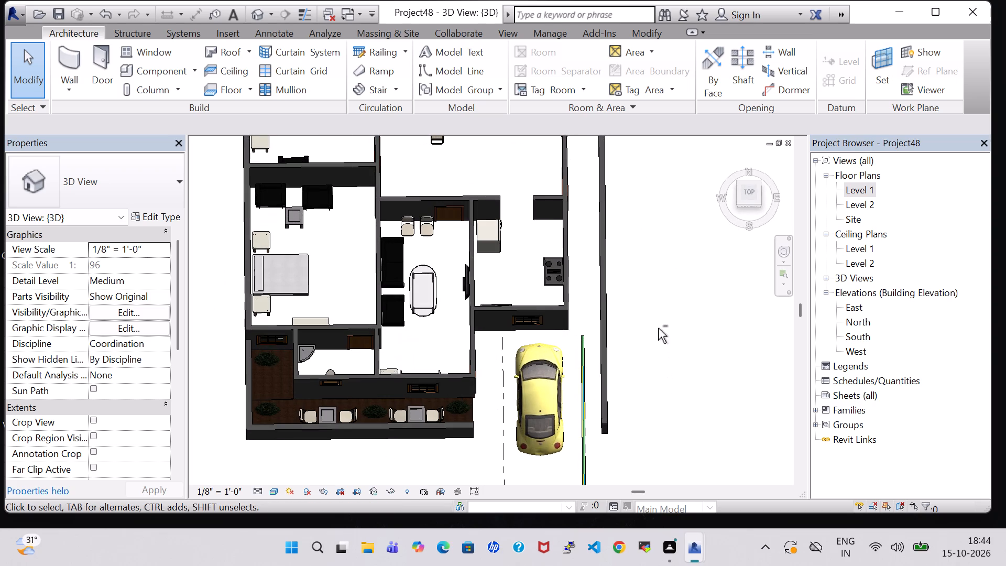
middle_click_drag(658, 317, 644, 373, "shift")
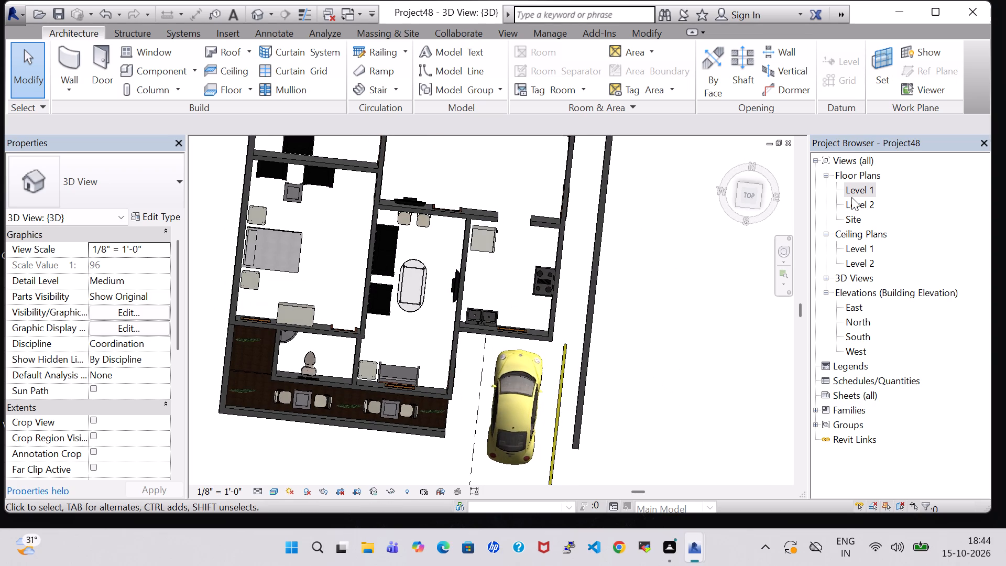
In the Level 1 plan, create a four-point toposurface at elevation 0' 0" filling the rear yard corner between bedroom window, bathroom and boundary walls.
double_click(851, 189)
scroll(633, 303, "down", 2)
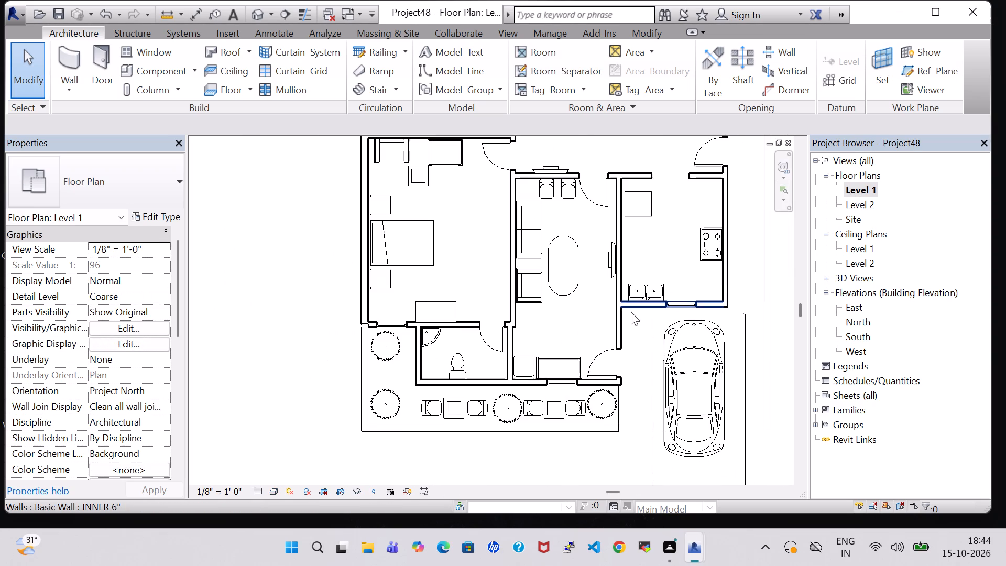
middle_click_drag(790, 267, 745, 333)
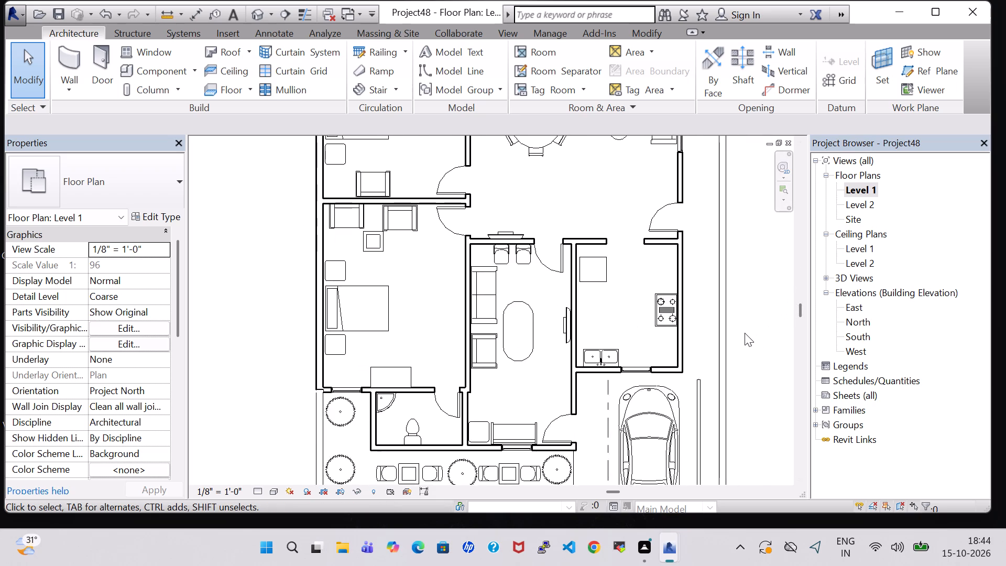
scroll(745, 333, "down", 5)
middle_click_drag(447, 227, 375, 386)
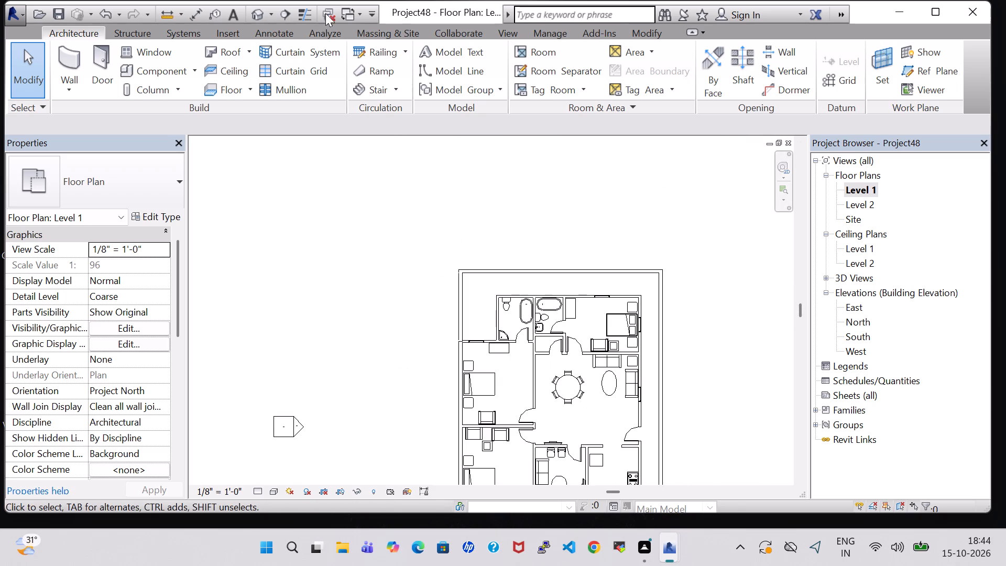
left_click(366, 35)
left_click(357, 70)
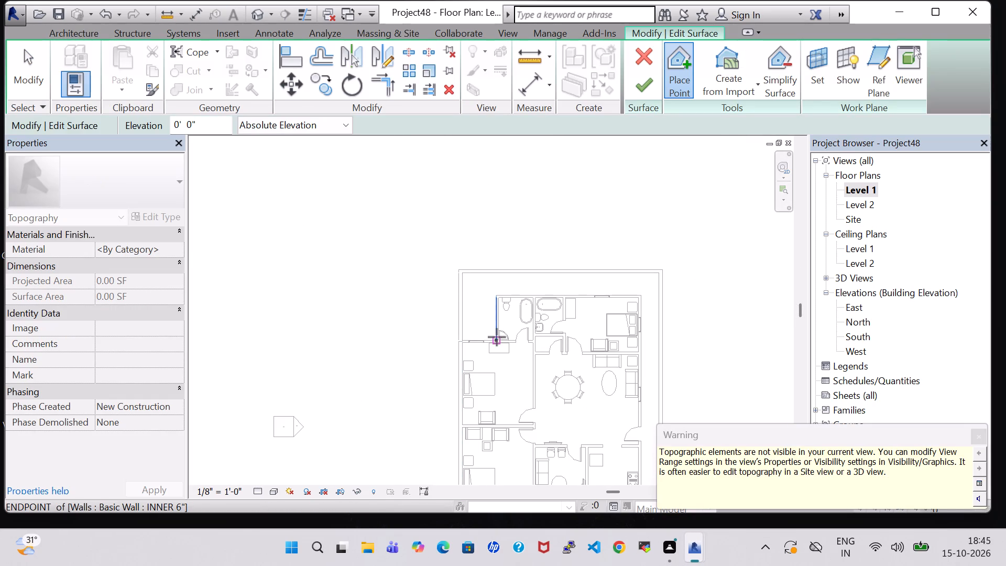
scroll(497, 337, "up", 8)
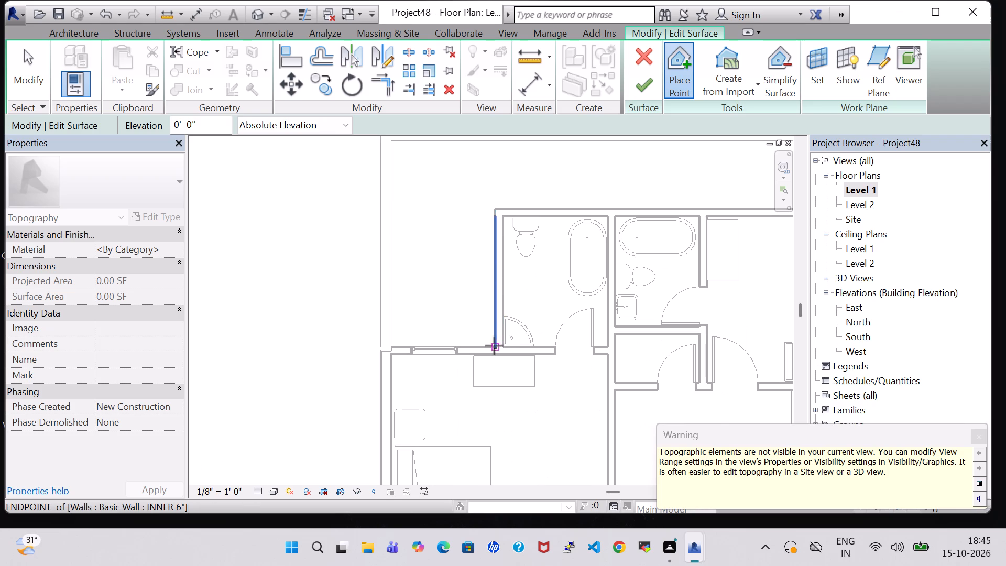
left_click(494, 346)
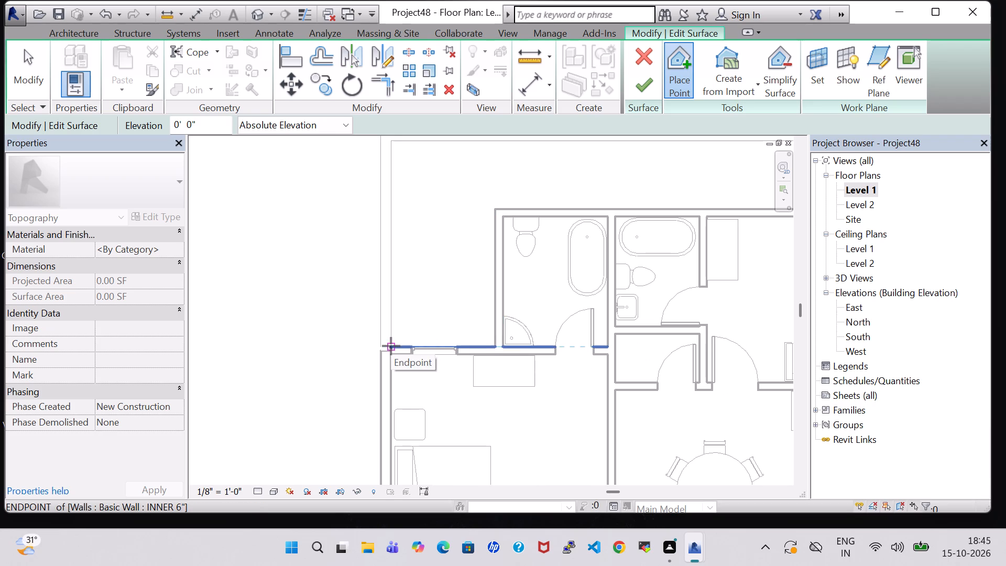
left_click(391, 346)
left_click(391, 144)
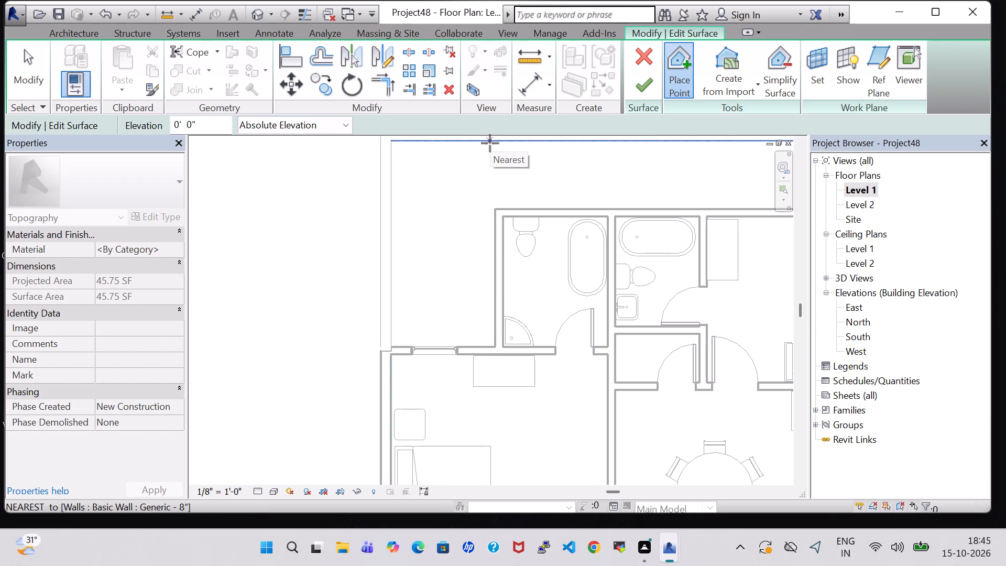
left_click(492, 143)
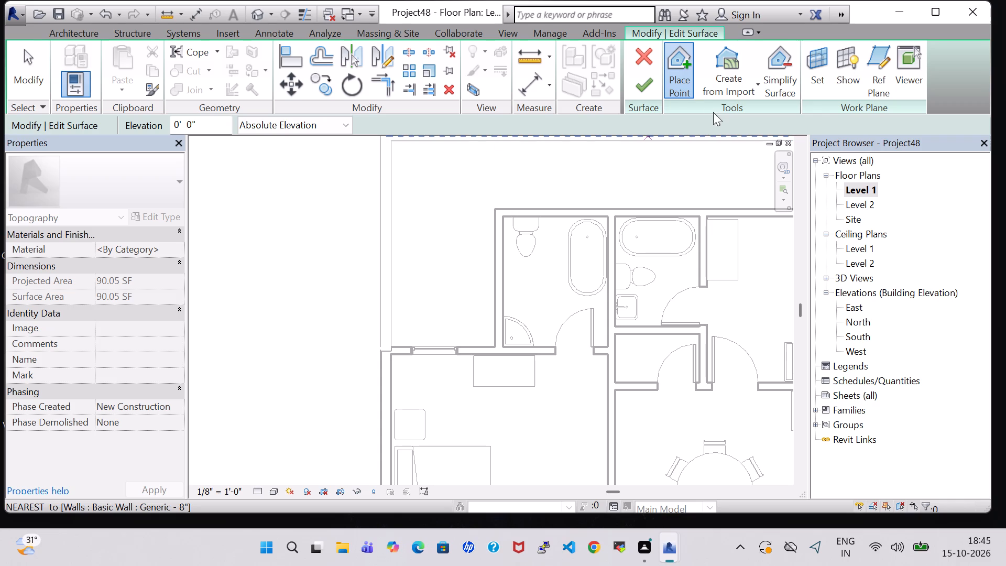
left_click(654, 86)
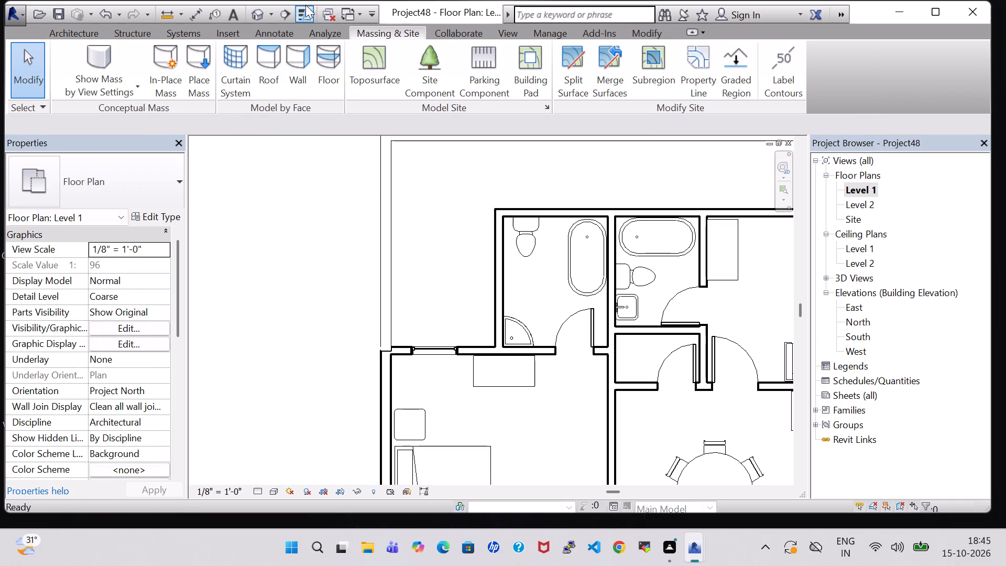
In the 3D view, start another toposurface at elevation 0' 0" with points along the rear corner surface's edge, from boundary wall to bathroom corner.
left_click(260, 14)
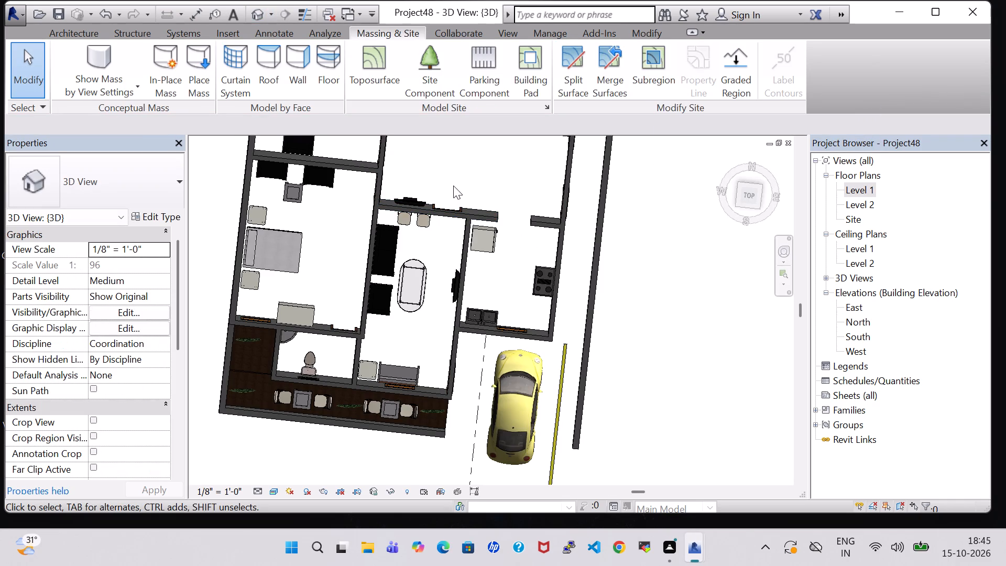
middle_click_drag(453, 169, 484, 277, "shift")
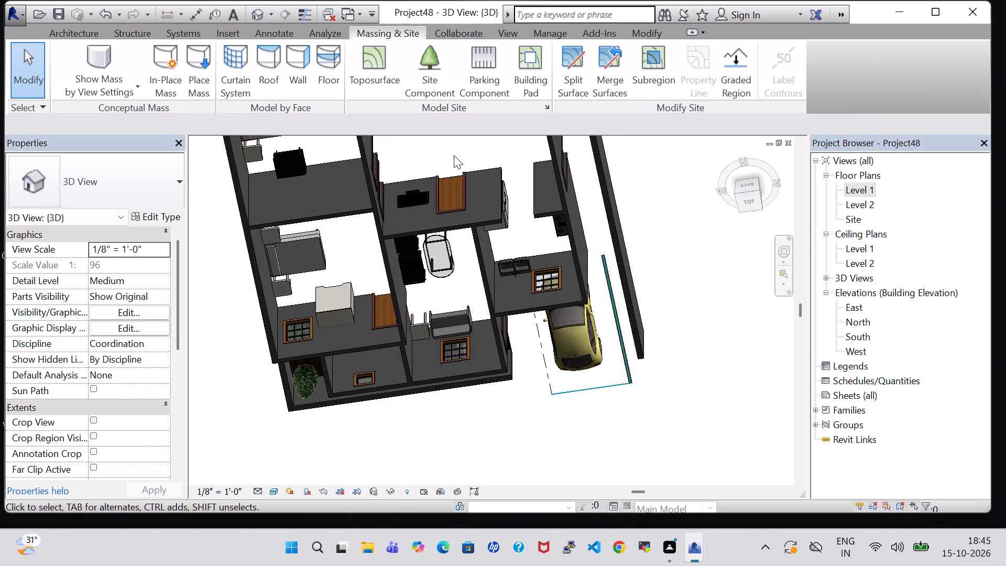
scroll(453, 155, "up", 1)
middle_click_drag(453, 155, 490, 358)
middle_click_drag(472, 356, 445, 265, "shift")
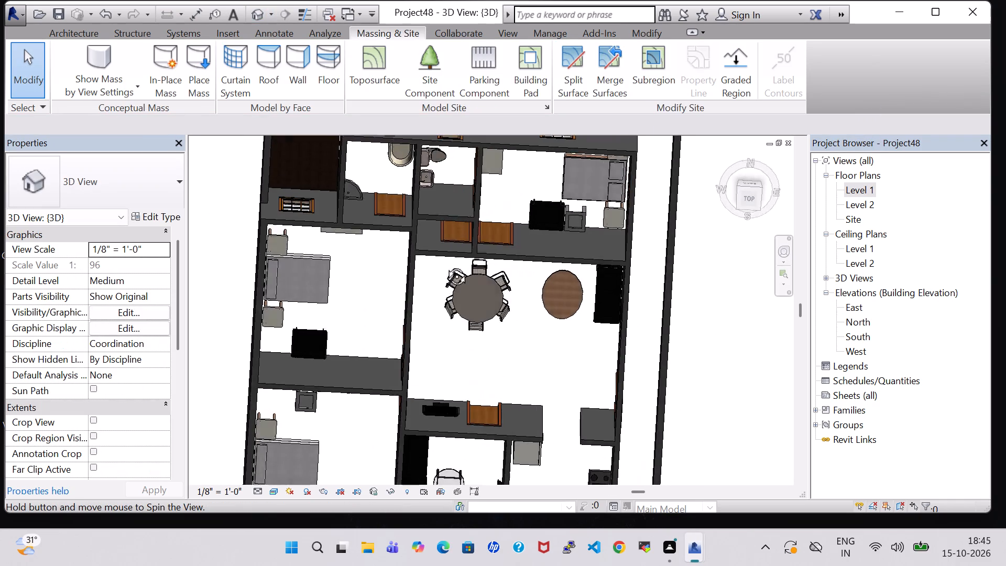
middle_click_drag(445, 265, 445, 244, "shift")
middle_click_drag(350, 249, 389, 376)
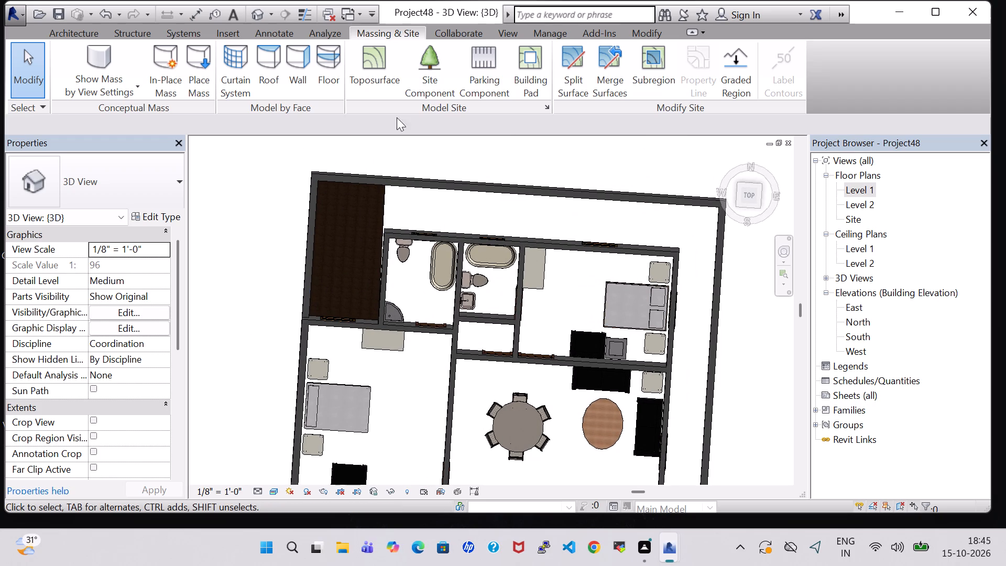
left_click(362, 72)
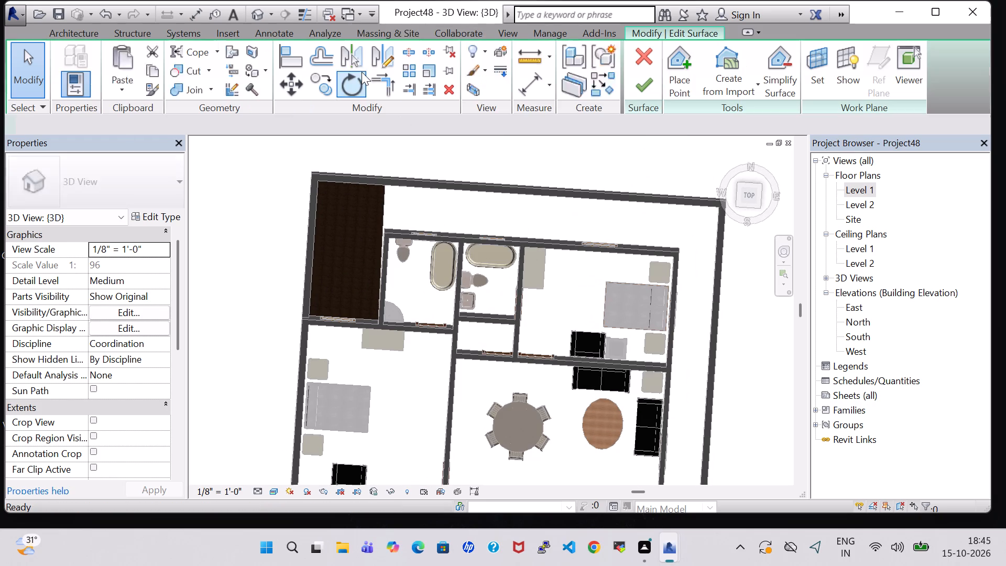
left_click(665, 70)
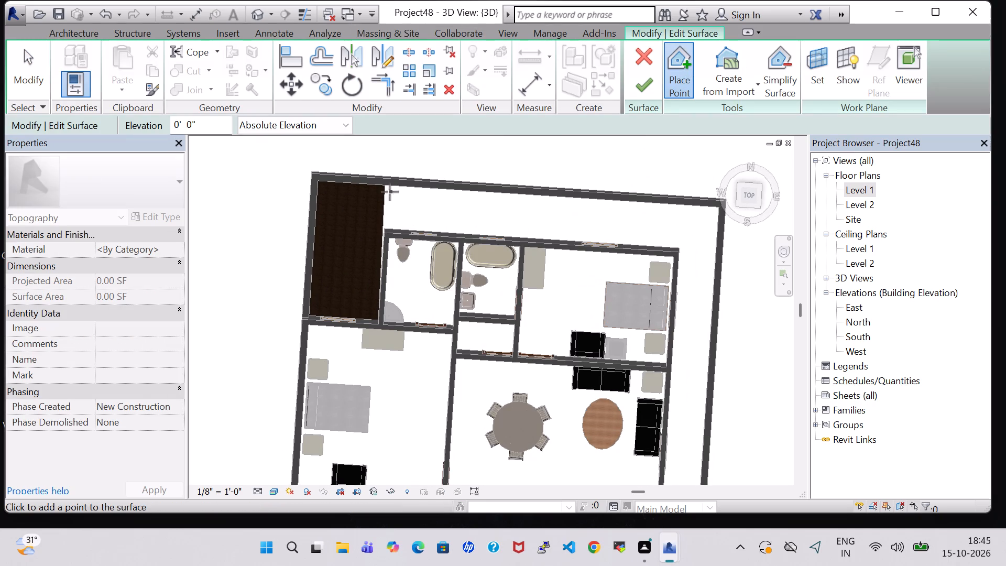
scroll(387, 185, "up", 7)
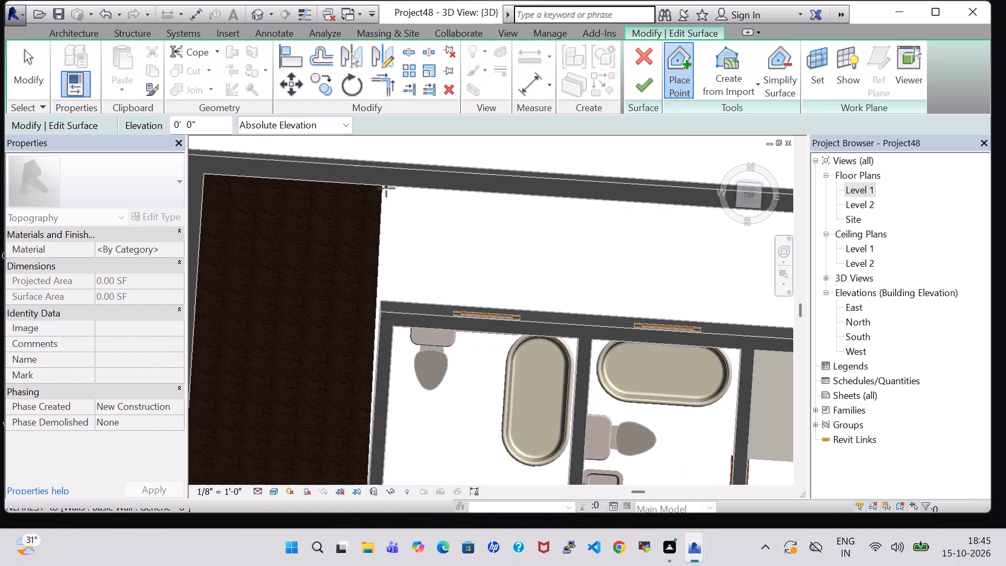
left_click(389, 188)
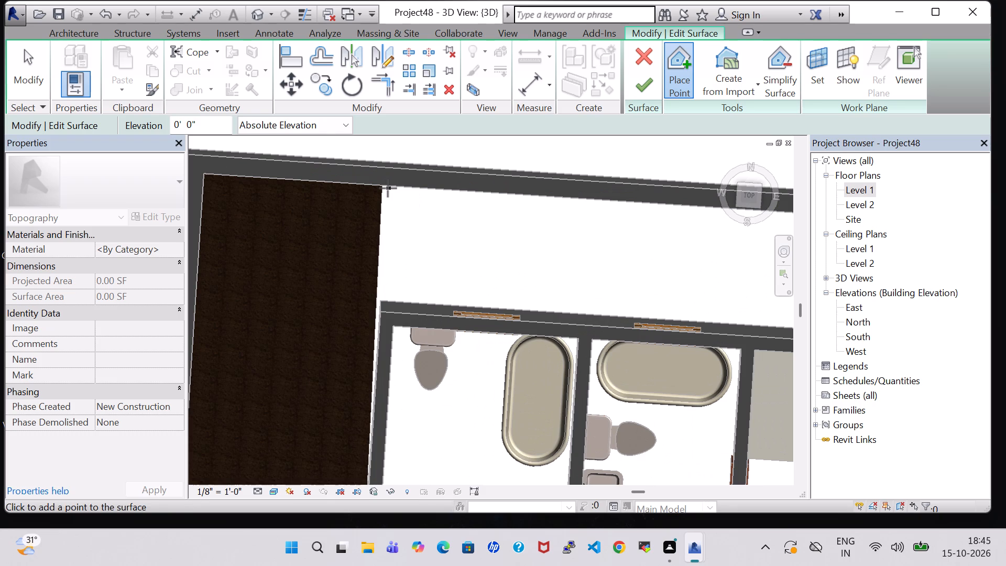
left_click(387, 188)
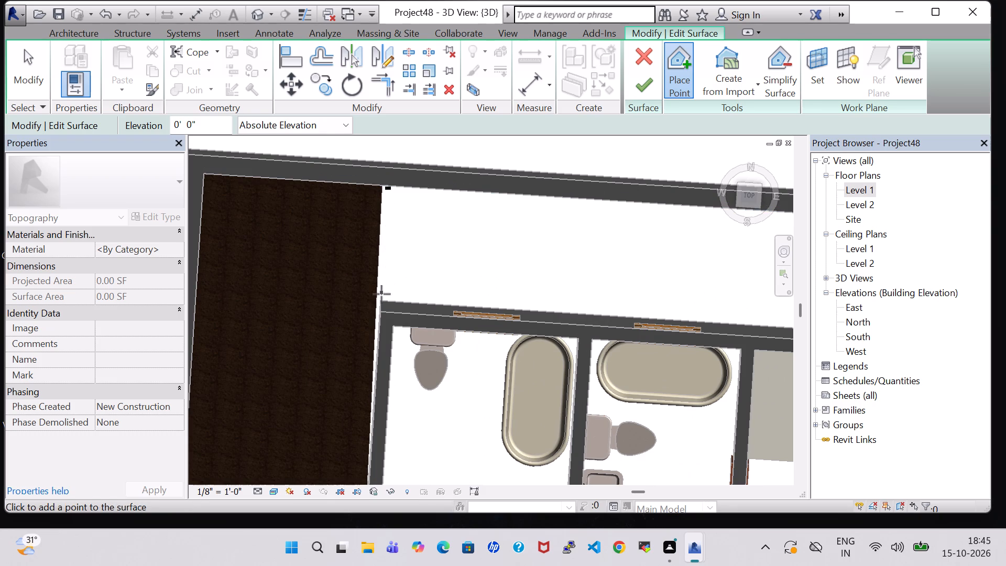
left_click(381, 299)
Extend the rear toposurface along the back wall with points at the far boundary corner and on the side boundary wall beyond the bedroom corner.
middle_click_drag(465, 208, 195, 249)
middle_click_drag(344, 287, 103, 288)
scroll(103, 288, "up", 1)
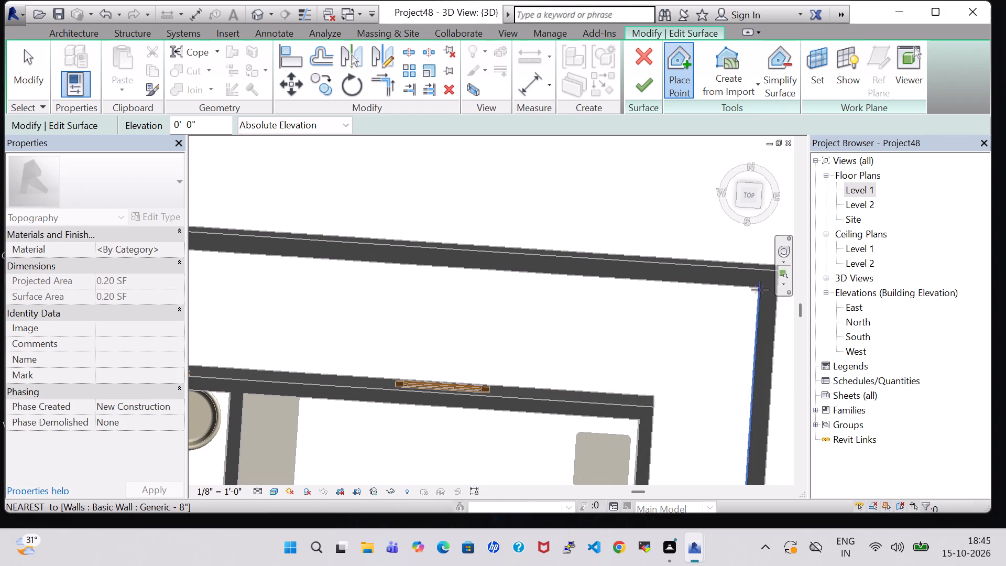
left_click(759, 289)
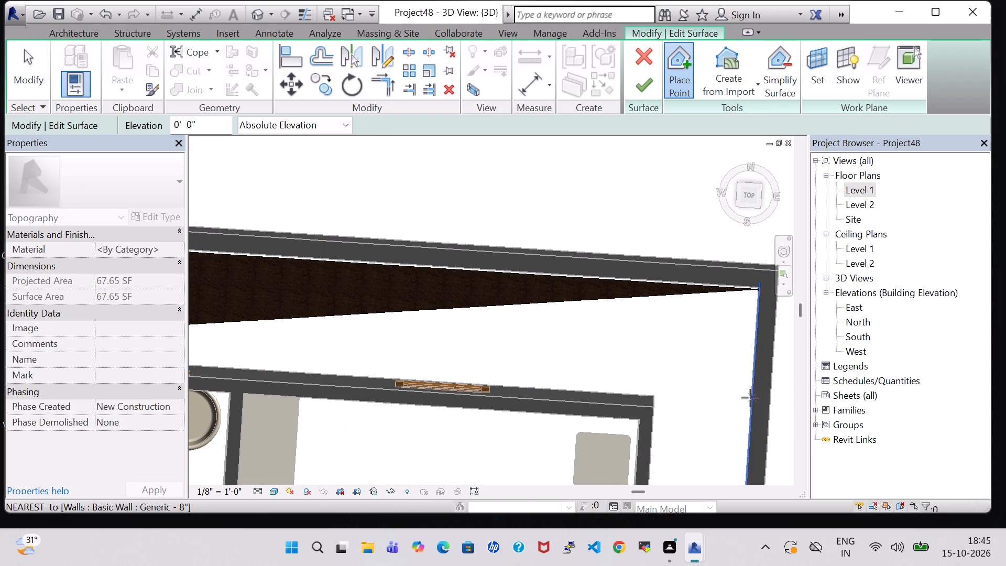
left_click(750, 402)
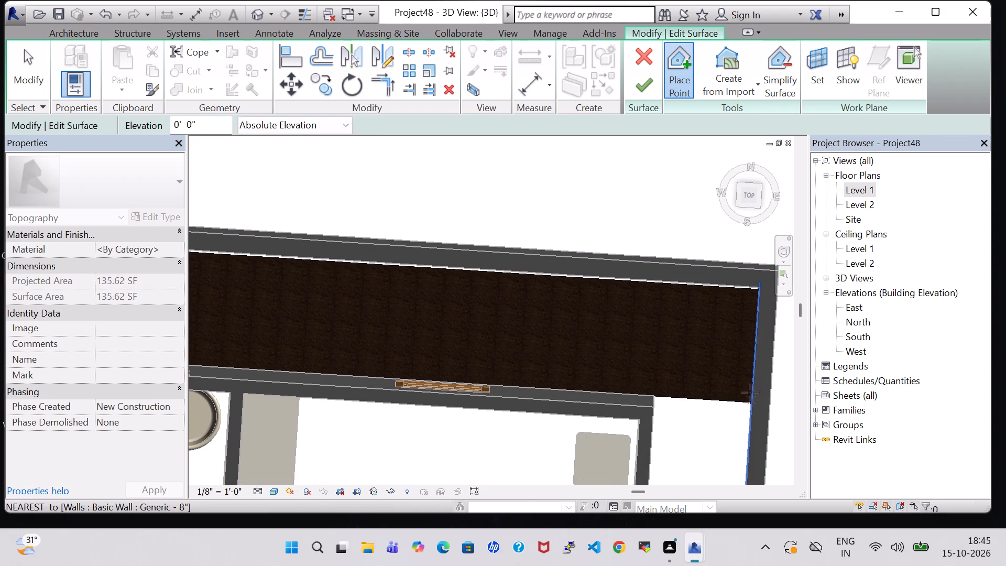
left_click(759, 287)
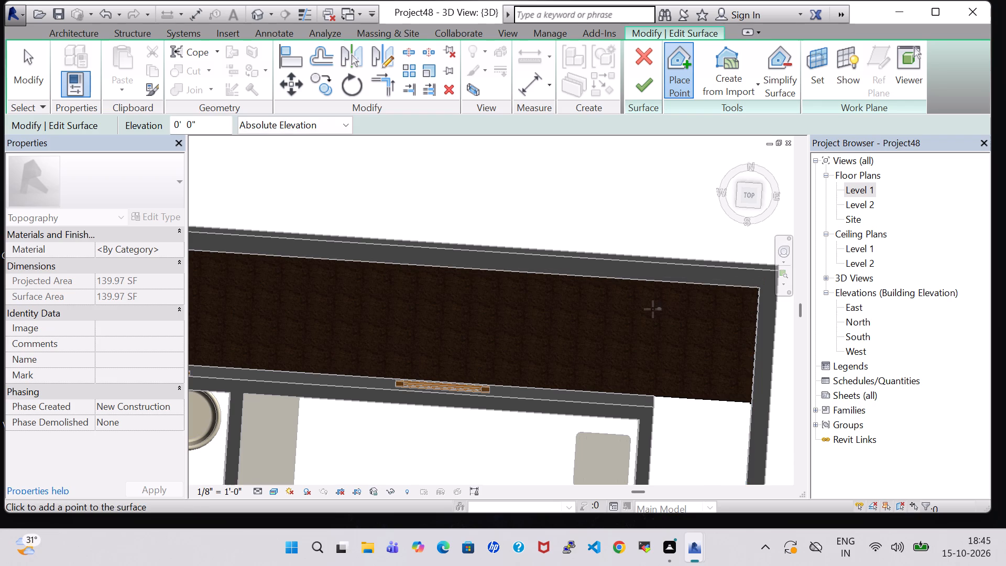
Close the gap to the rear corner surface with added points at the boundary wall and bathroom corner, and finish the rear strip surface.
middle_click_drag(653, 309, 750, 271)
middle_click_drag(294, 246, 800, 341)
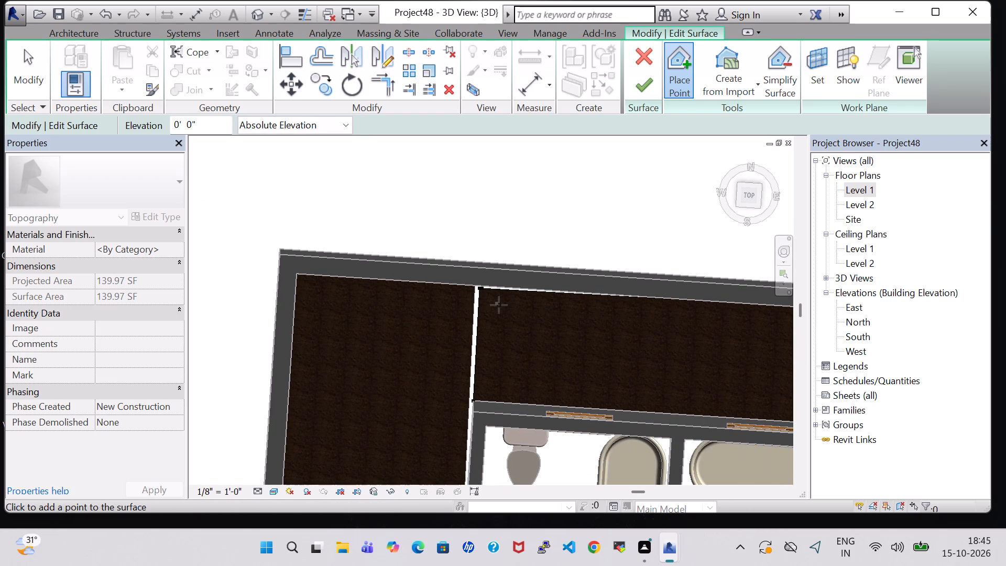
scroll(499, 305, "up", 5)
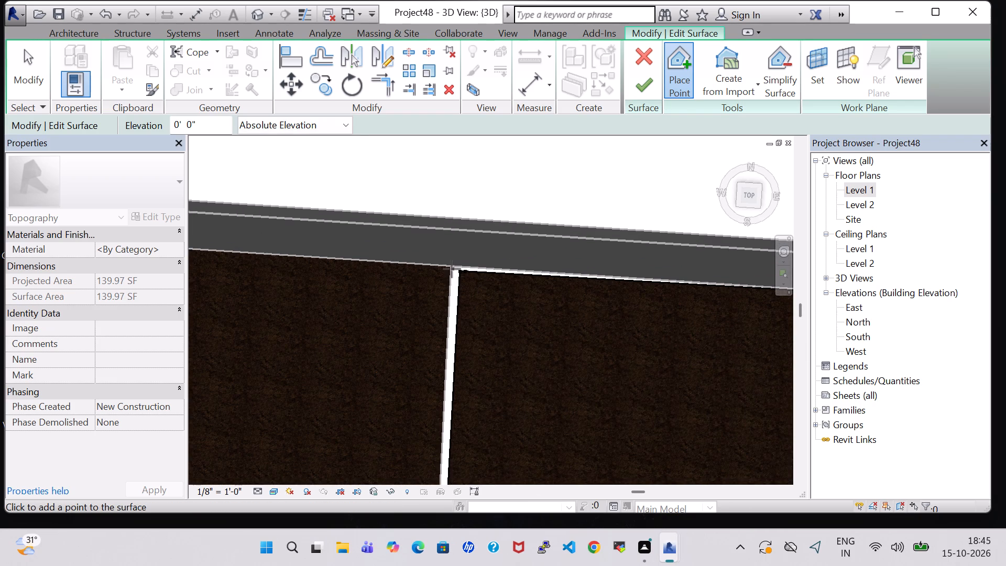
left_click(449, 269)
left_click(451, 268)
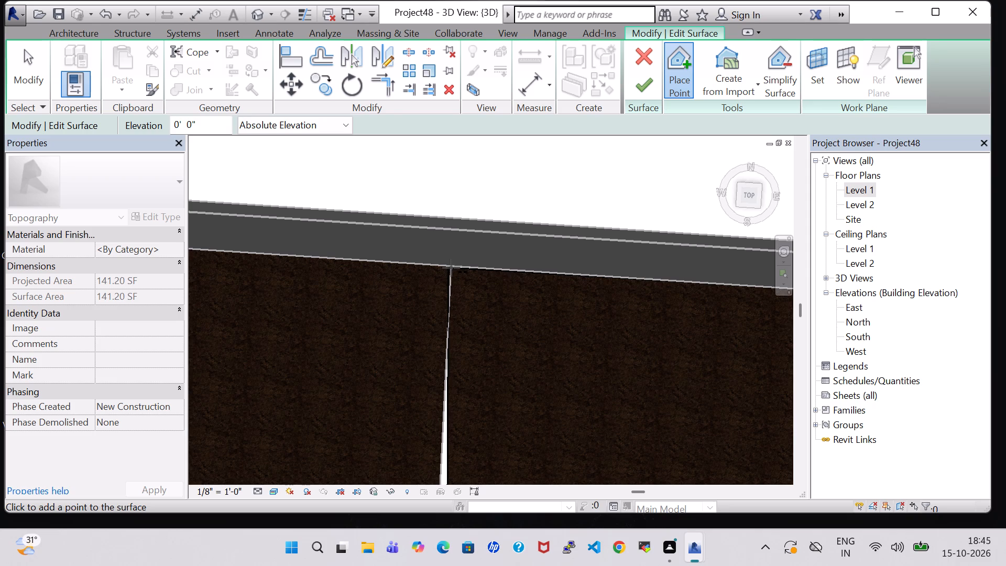
scroll(466, 342, "up", 1)
middle_click_drag(466, 342, 513, 205)
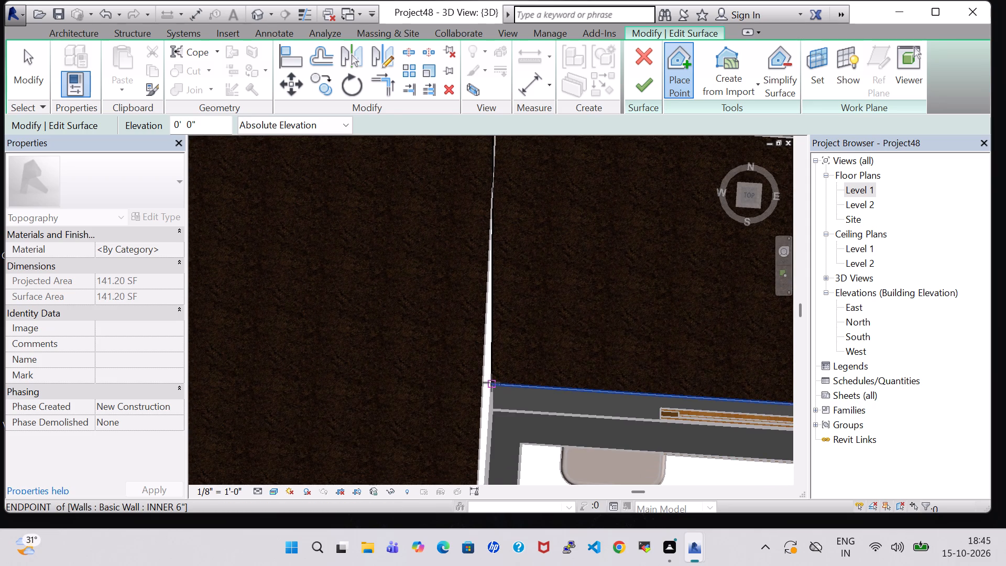
left_click(488, 384)
left_click(483, 384)
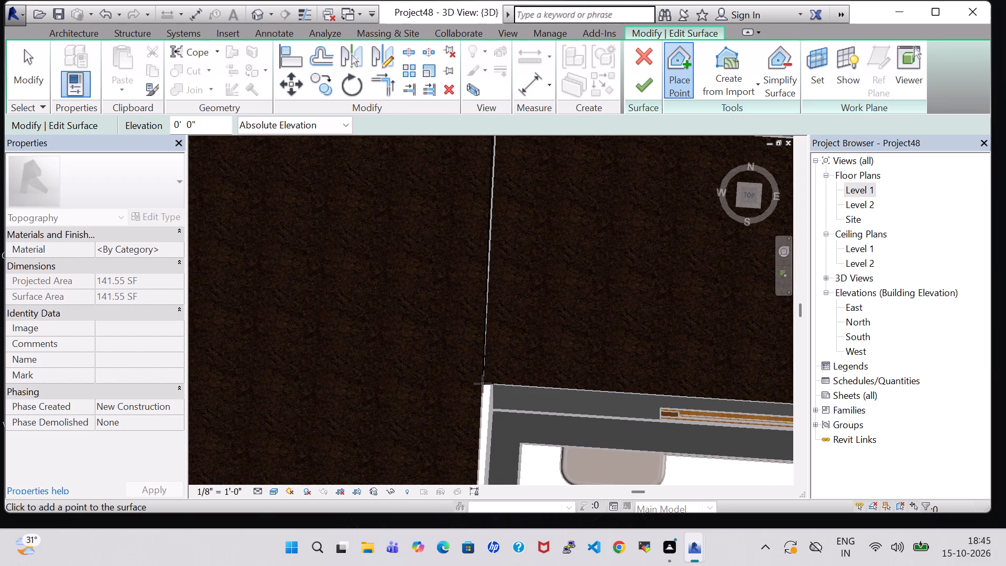
left_click(478, 383)
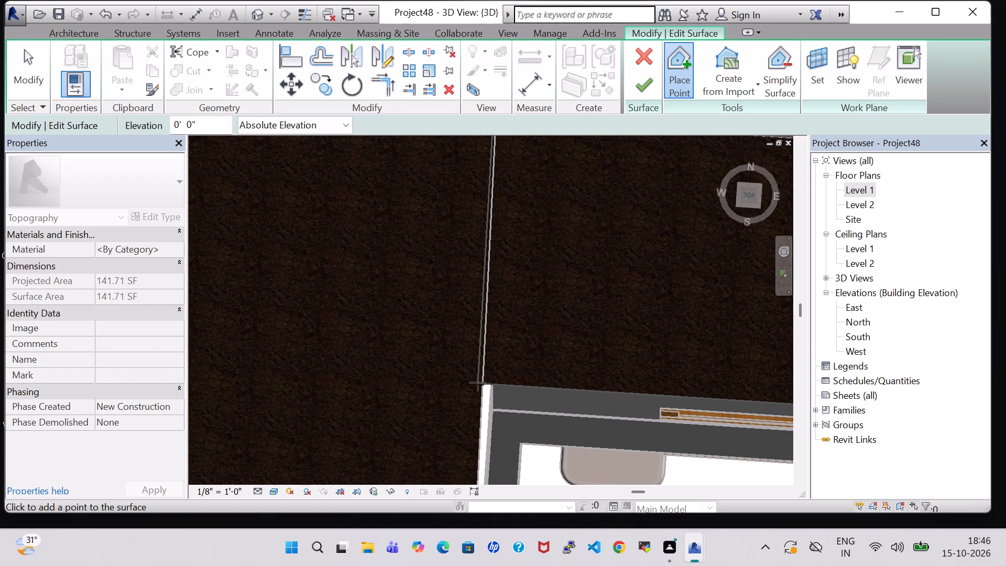
middle_click_drag(498, 377, 529, 128)
scroll(529, 128, "up", 1)
key("Escape")
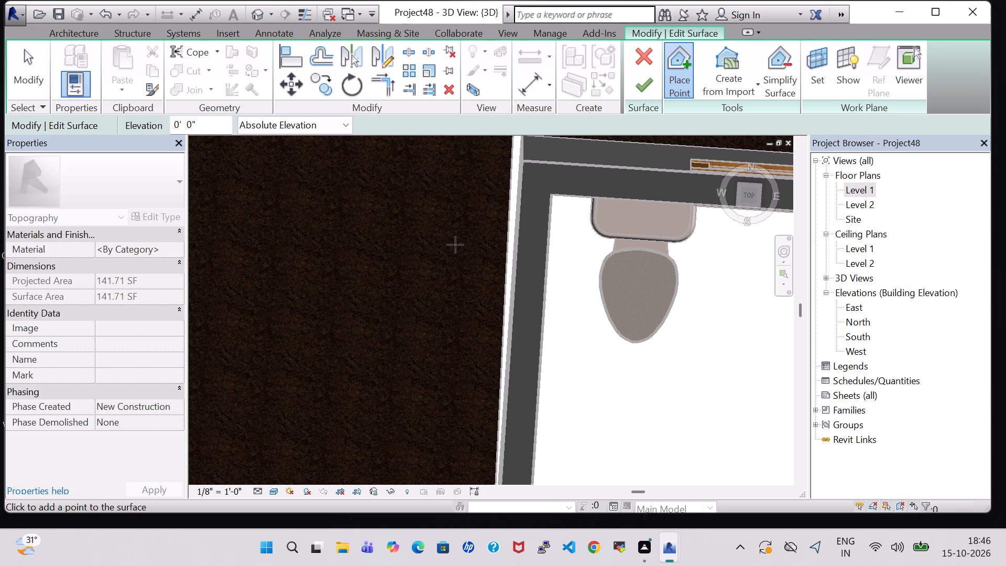
key("Escape")
scroll(501, 256, "down", 5)
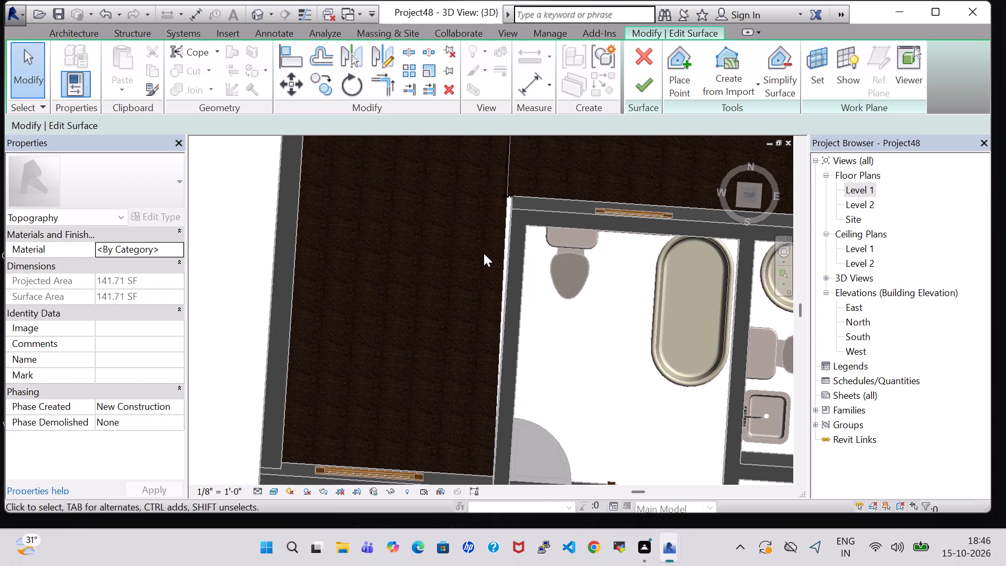
left_click(642, 94)
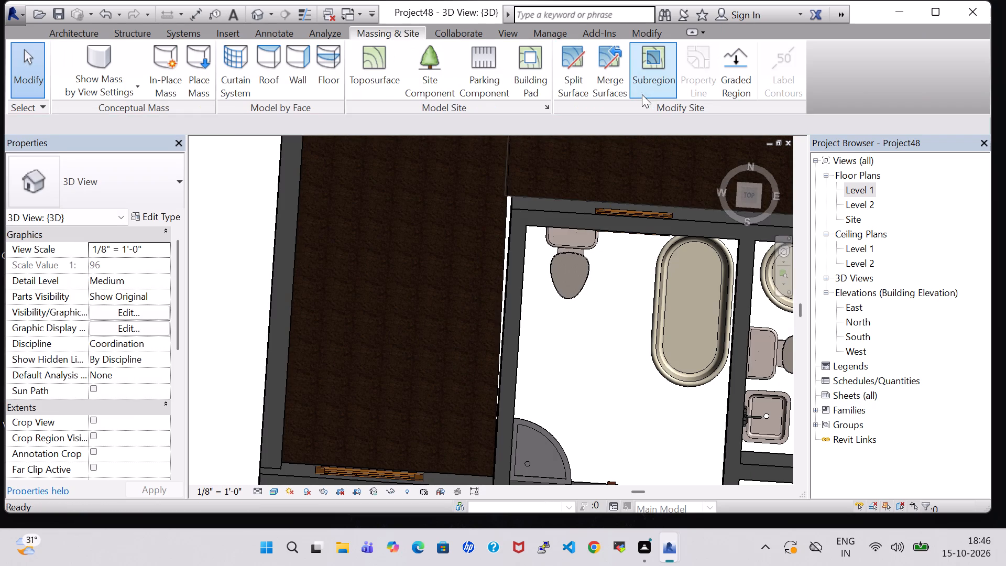
Edit the rear corner toposurface, adding a point at elevation 0' 0" on the bathroom's outer wall corner.
left_click(499, 291)
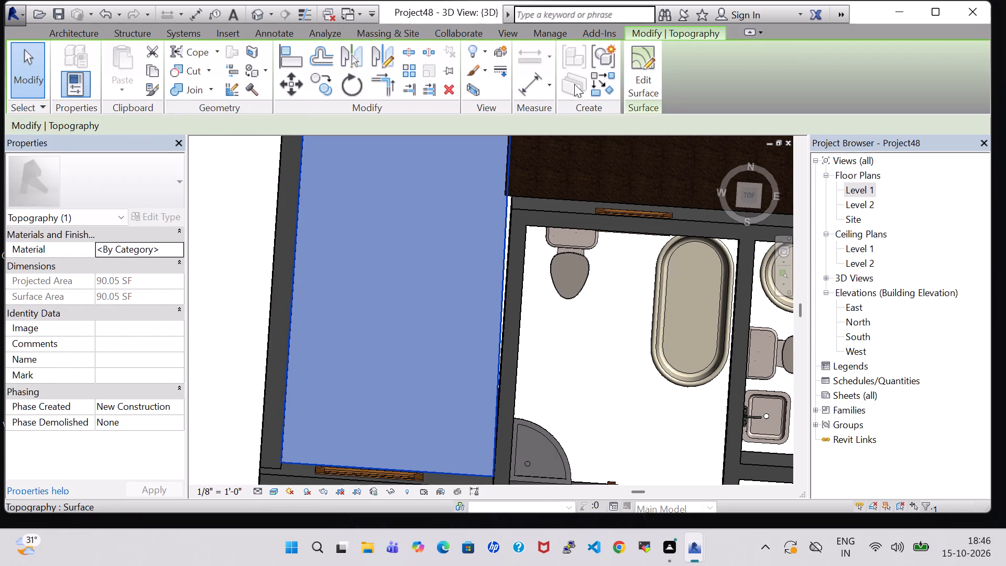
left_click(628, 81)
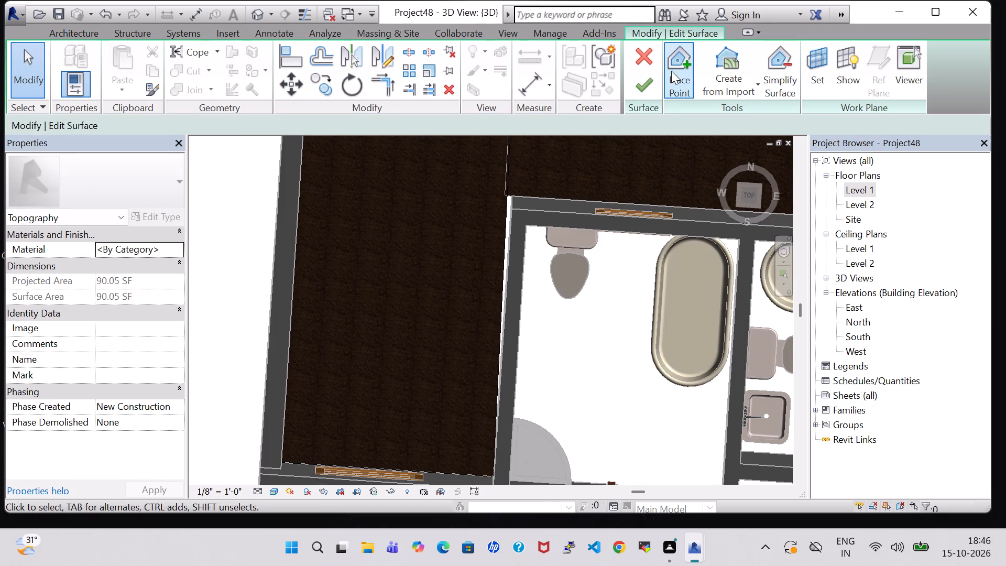
left_click(671, 71)
scroll(442, 207, "up", 3)
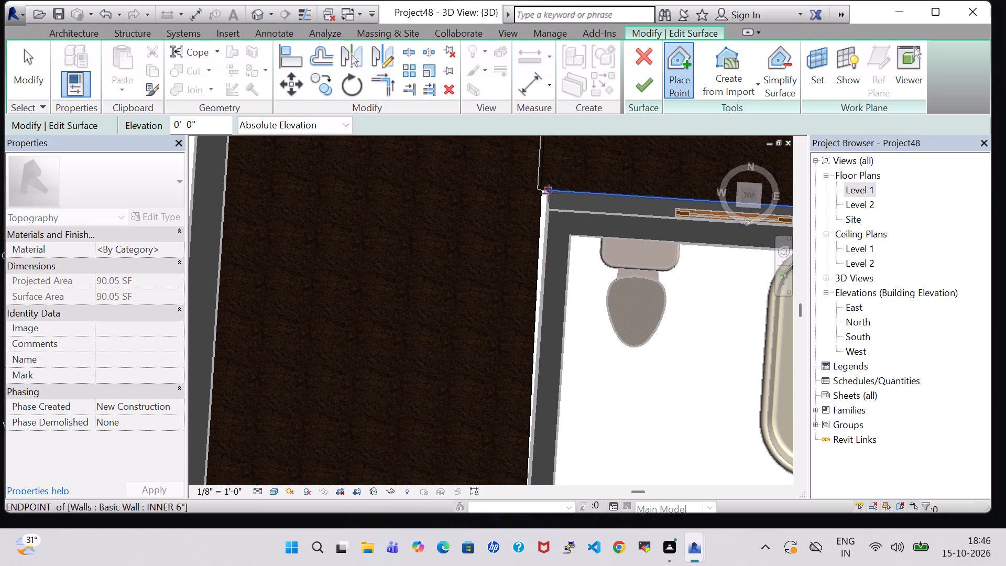
left_click(549, 193)
left_click(643, 84)
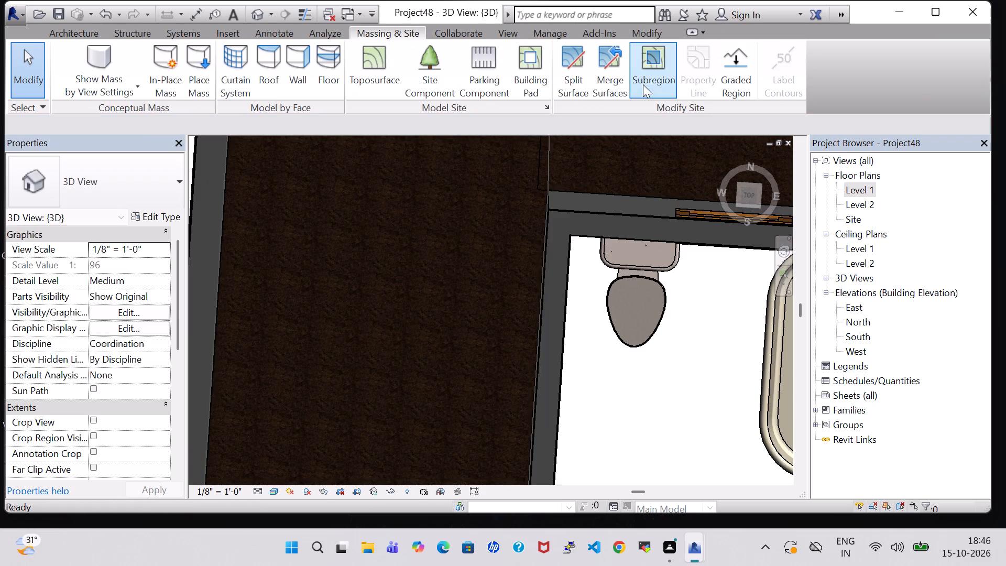
In the Level 1 plan, create a four-point toposurface at elevation 0' 0" between house and side boundary wall, from rear bedroom corner to kitchen corner.
scroll(551, 195, "down", 8)
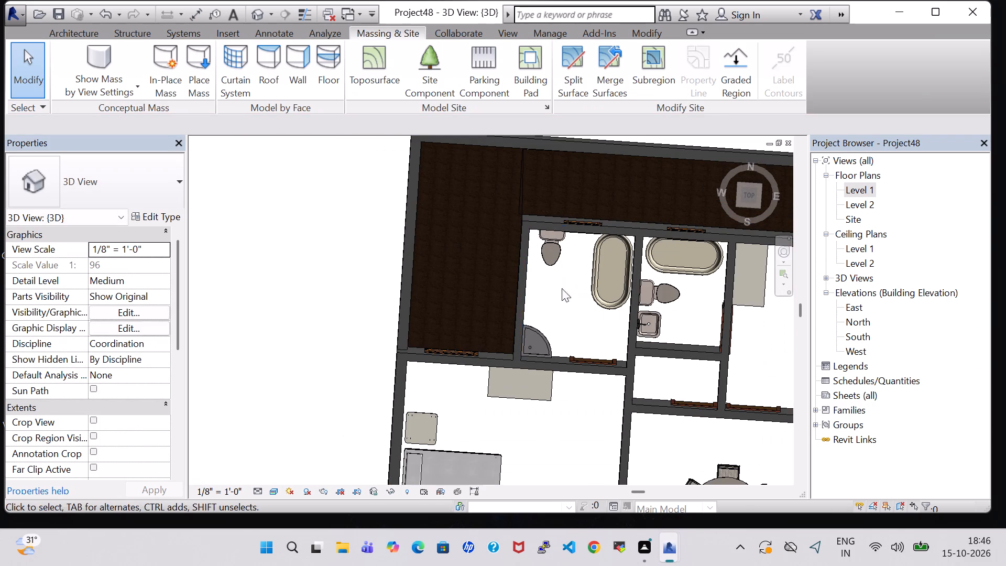
middle_click_drag(564, 296, 324, 305)
middle_click_drag(568, 286, 517, 285)
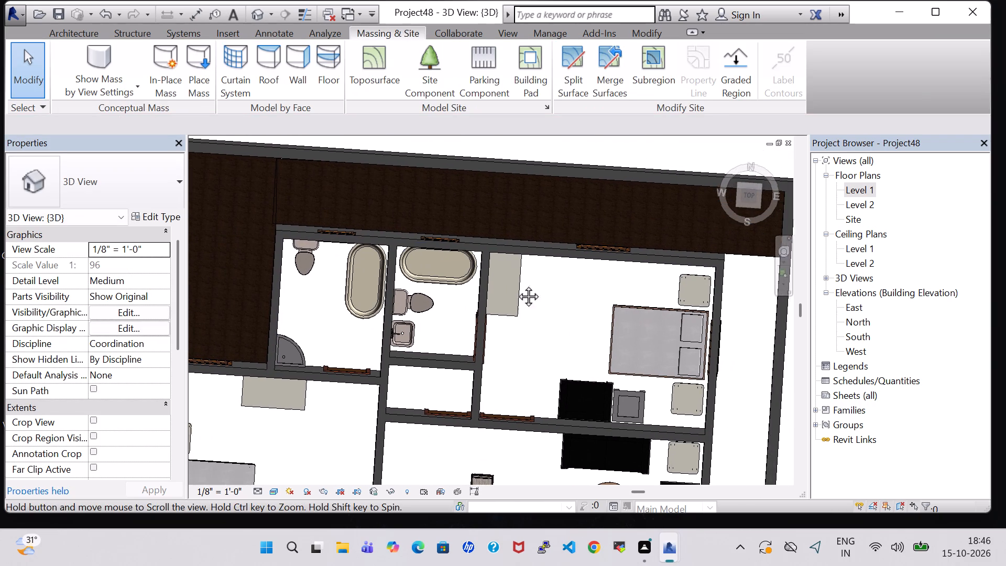
middle_click_drag(517, 285, 431, 284)
left_click(386, 77)
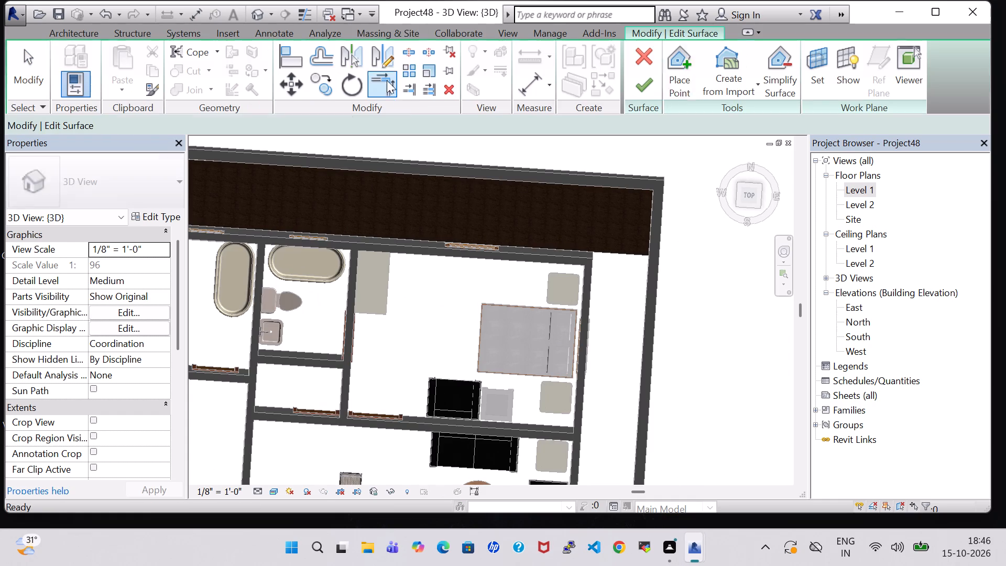
scroll(670, 304, "up", 3)
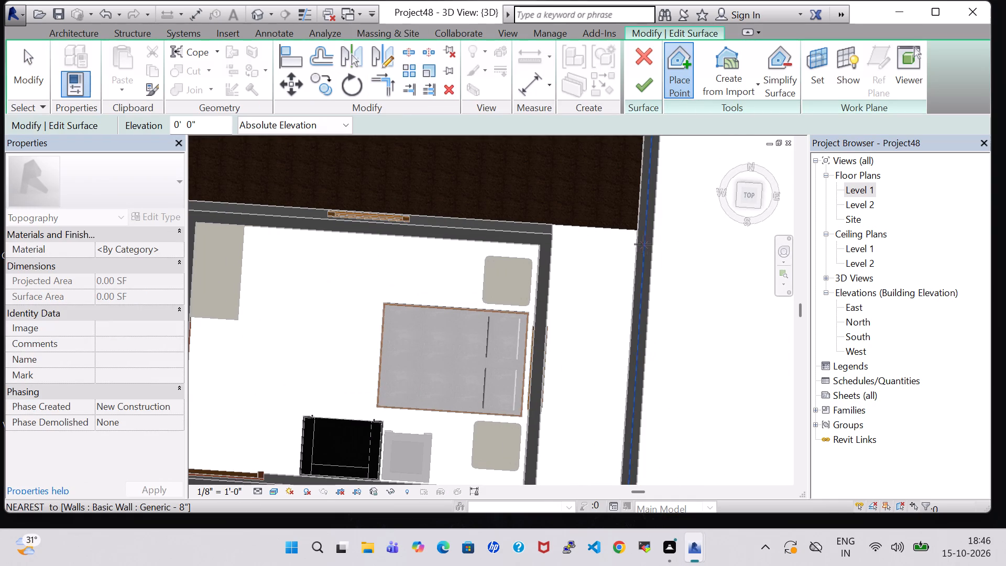
double_click(868, 195)
middle_click_drag(736, 265, 447, 320)
left_click(691, 83)
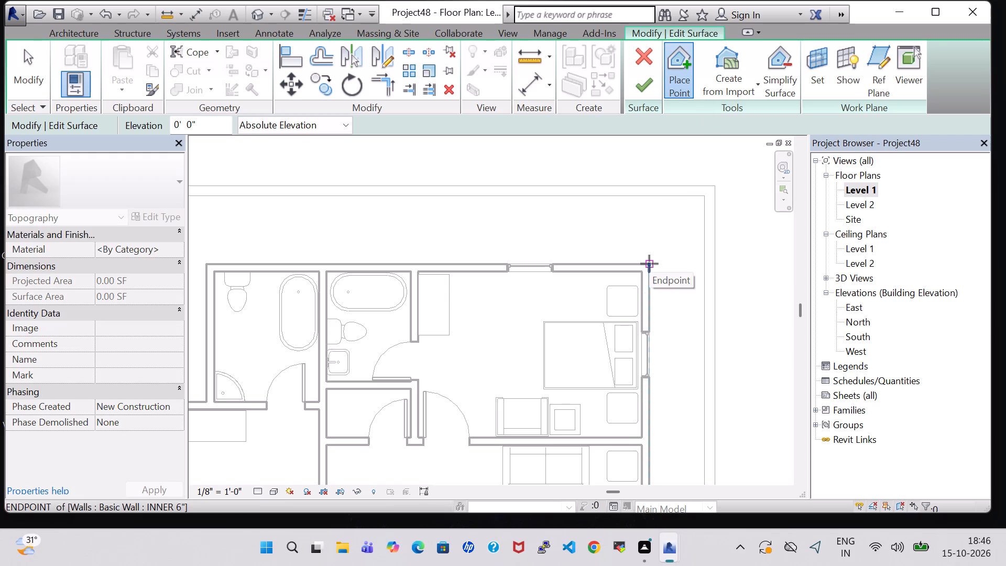
left_click(649, 264)
left_click(707, 264)
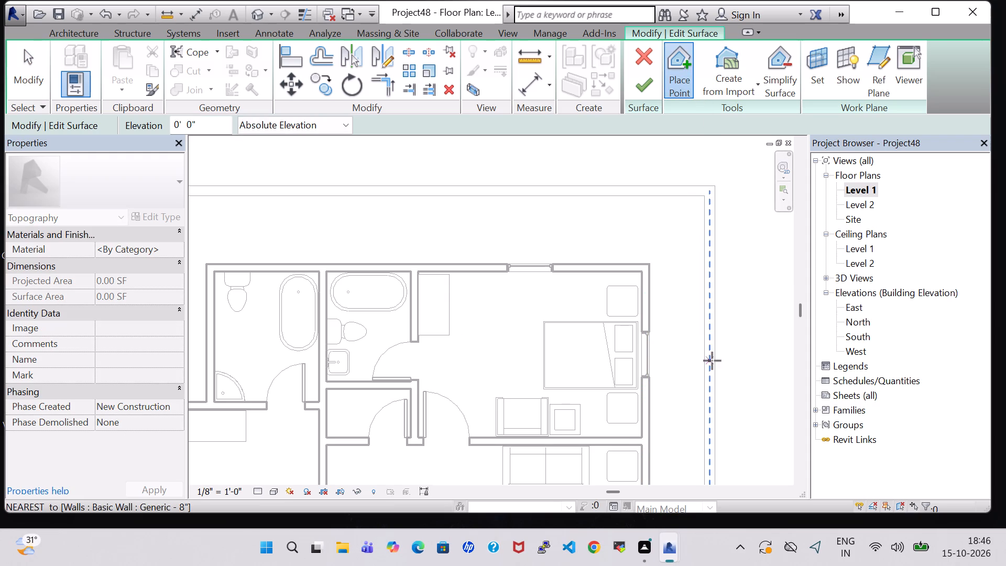
middle_click_drag(712, 361, 647, 208)
scroll(647, 208, "up", 1)
scroll(666, 293, "down", 4)
middle_click_drag(651, 439, 600, 221)
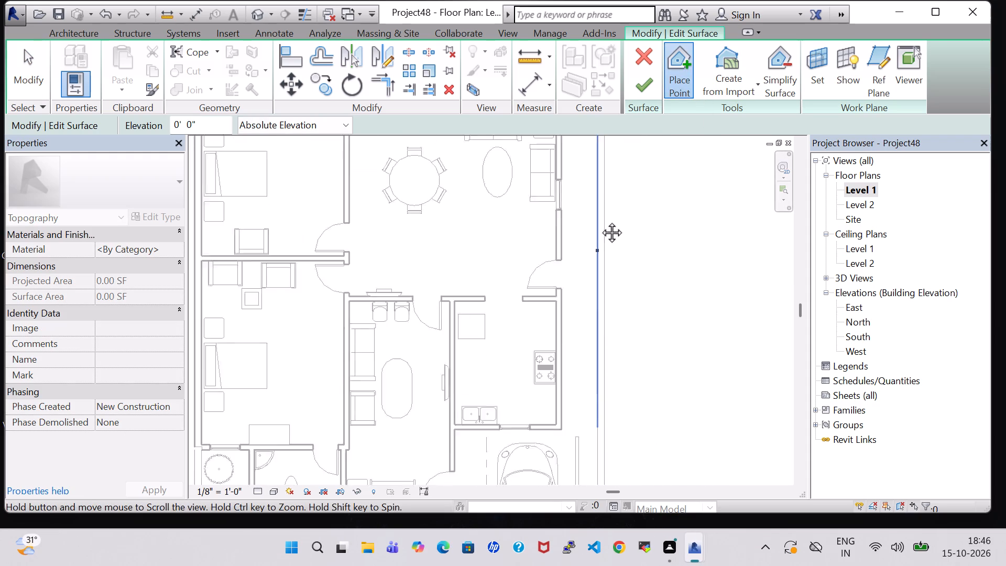
middle_click_drag(600, 221, 609, 184)
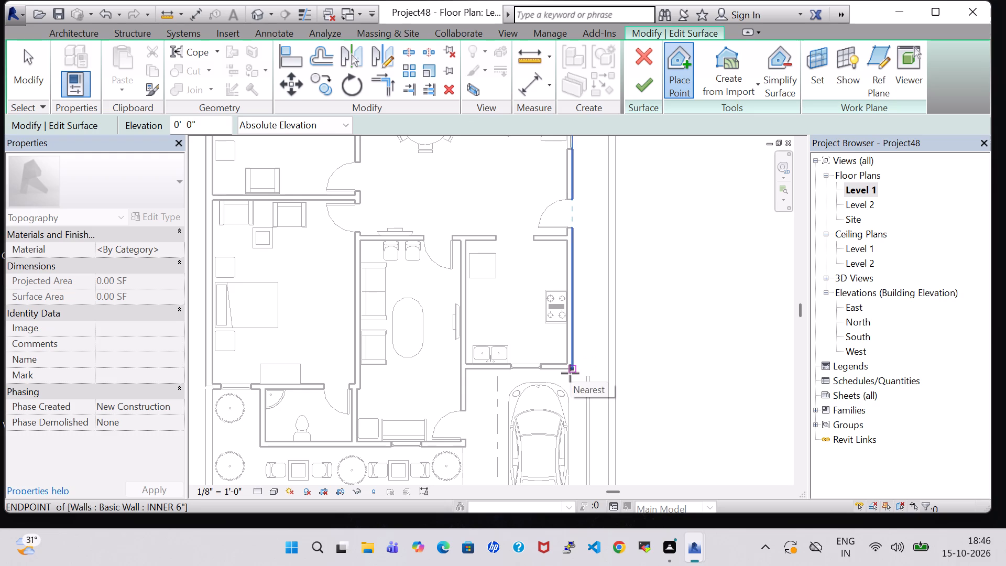
left_click(574, 370)
left_click(607, 368)
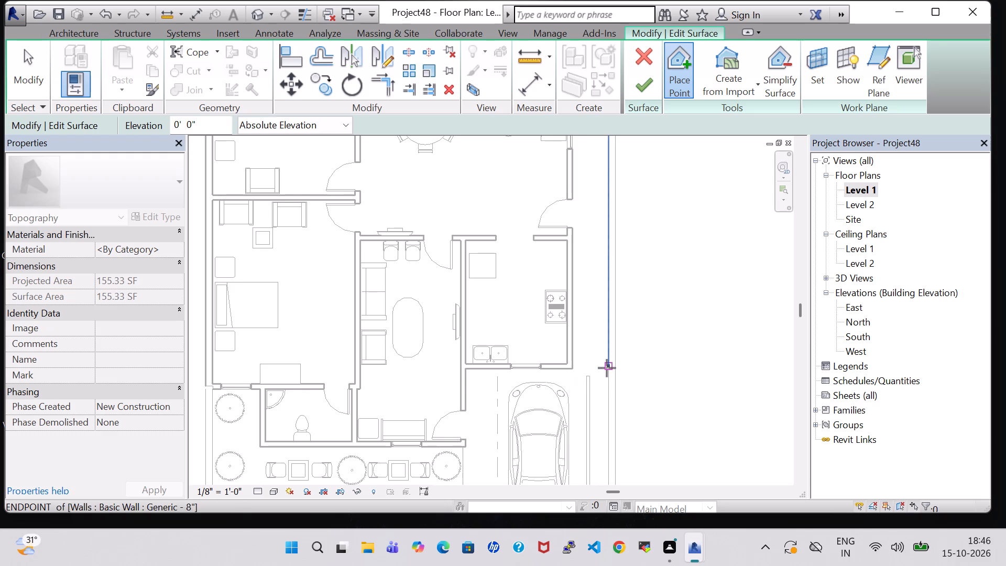
left_click(636, 94)
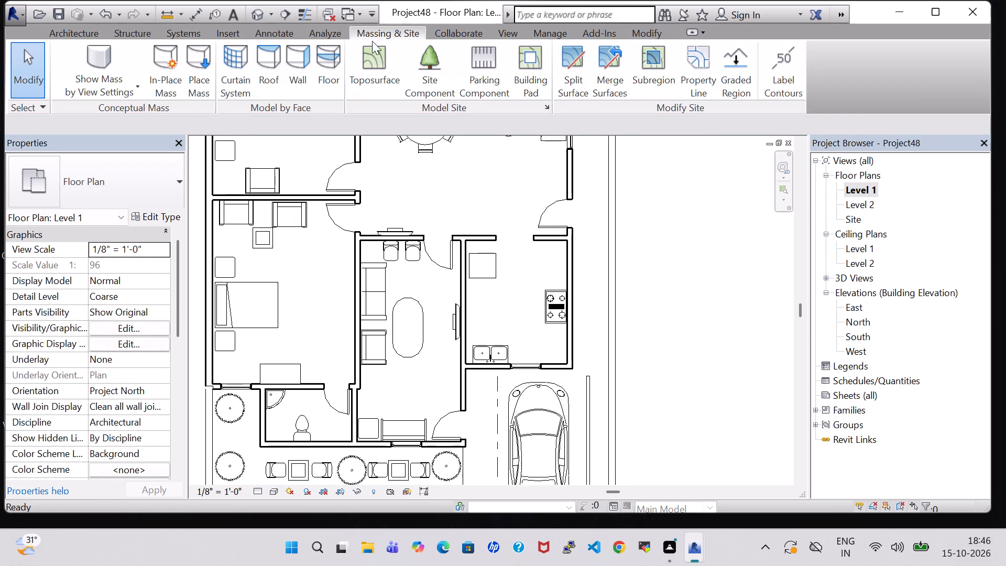
In the 3D view, extend the side yard toposurface's garage end with points at elevation 0' 0" on the kitchen's outer corner and boundary wall.
left_click(258, 8)
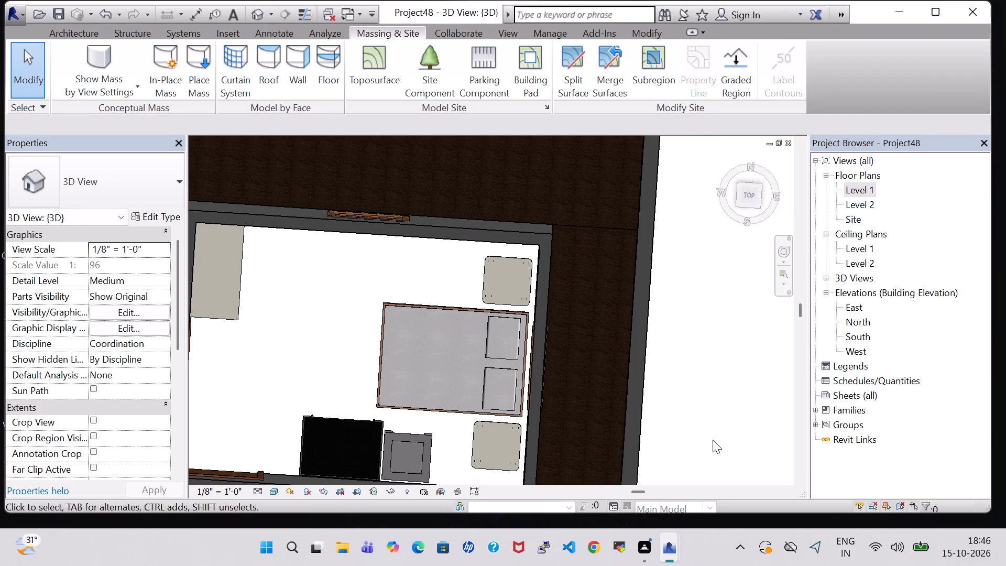
middle_click_drag(713, 440, 724, 236)
scroll(721, 261, "down", 3)
middle_click_drag(715, 443, 737, 139)
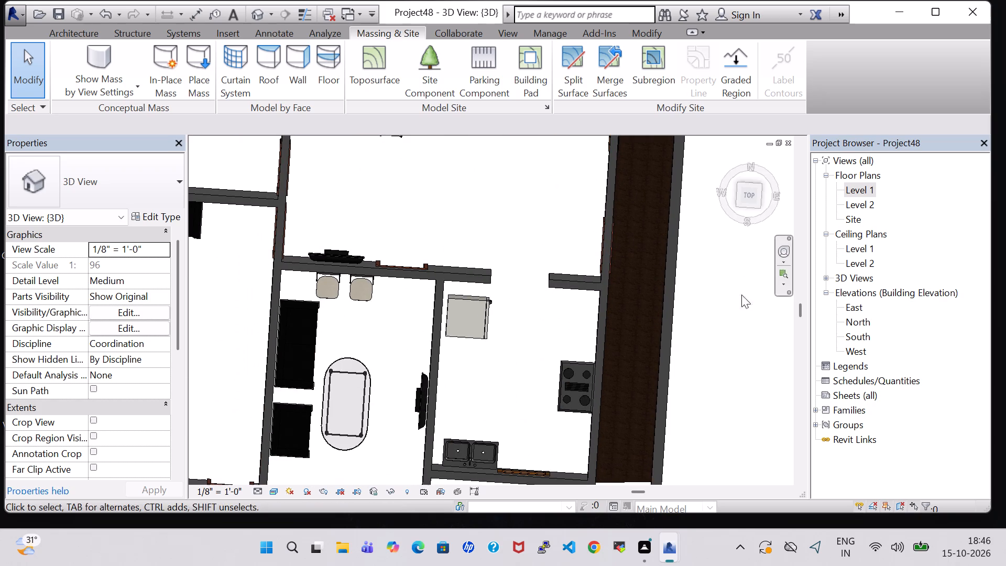
middle_click_drag(720, 396, 707, 183)
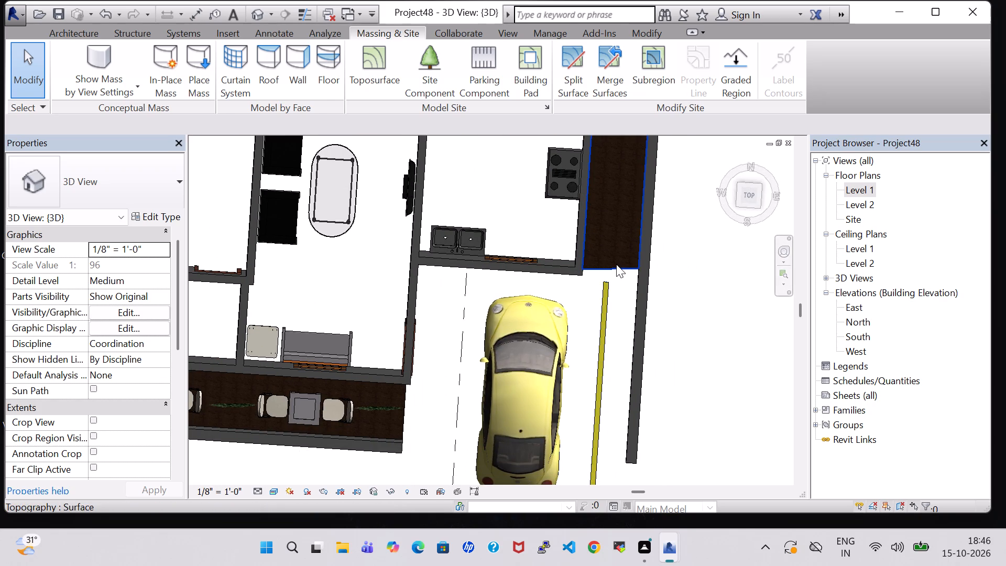
left_click(616, 264)
left_click(643, 80)
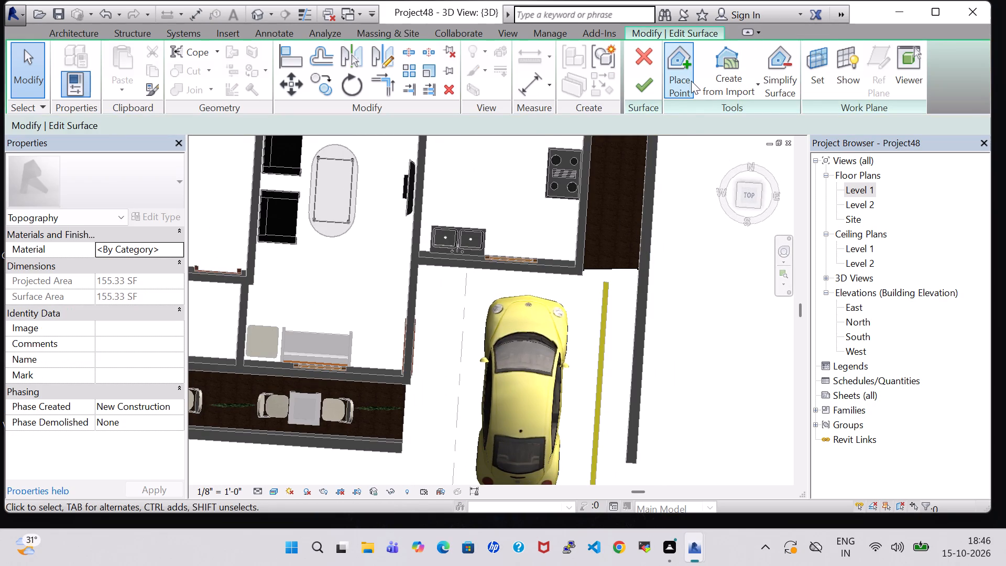
left_click(691, 81)
scroll(690, 278, "up", 6)
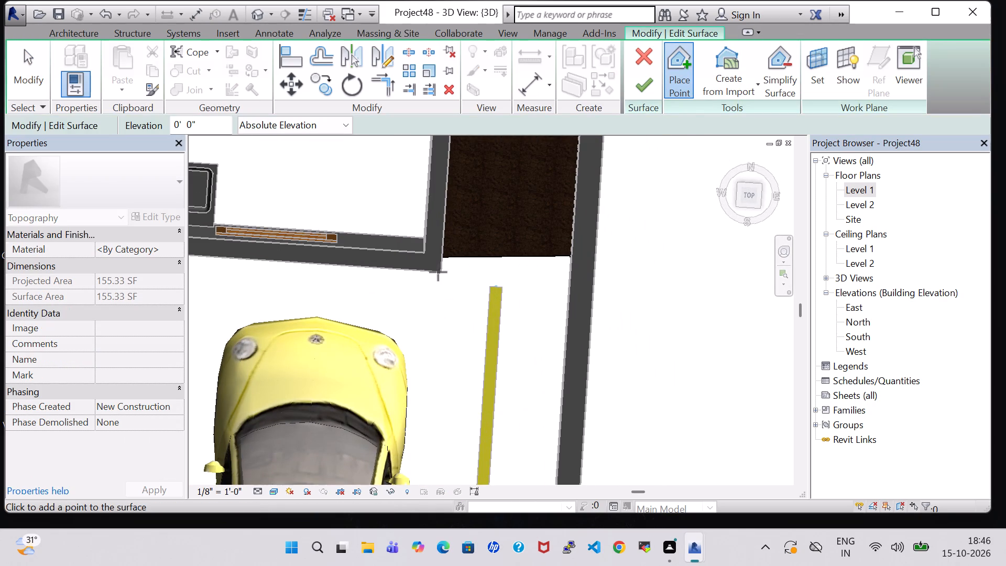
left_click(441, 272)
left_click(568, 282)
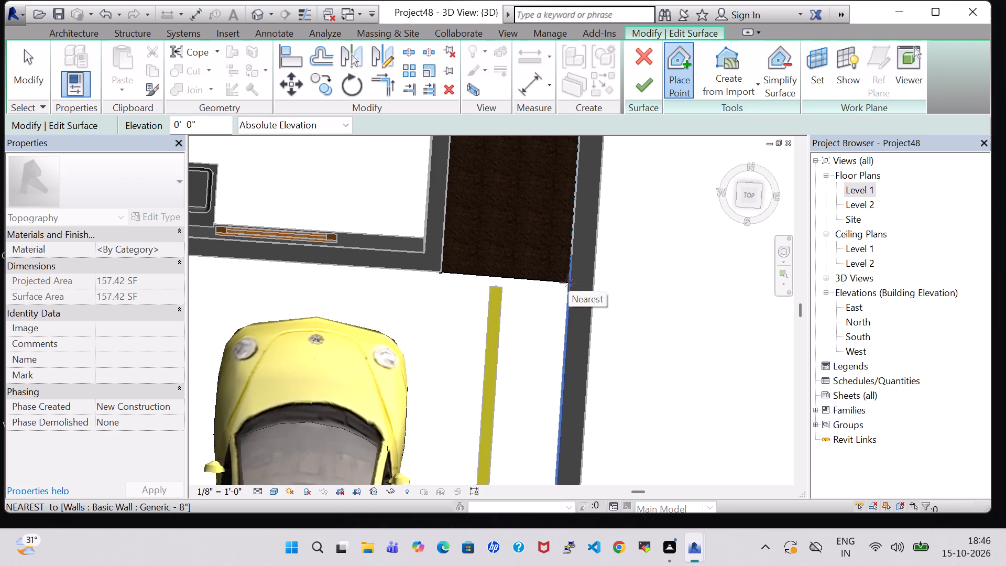
left_click(648, 92)
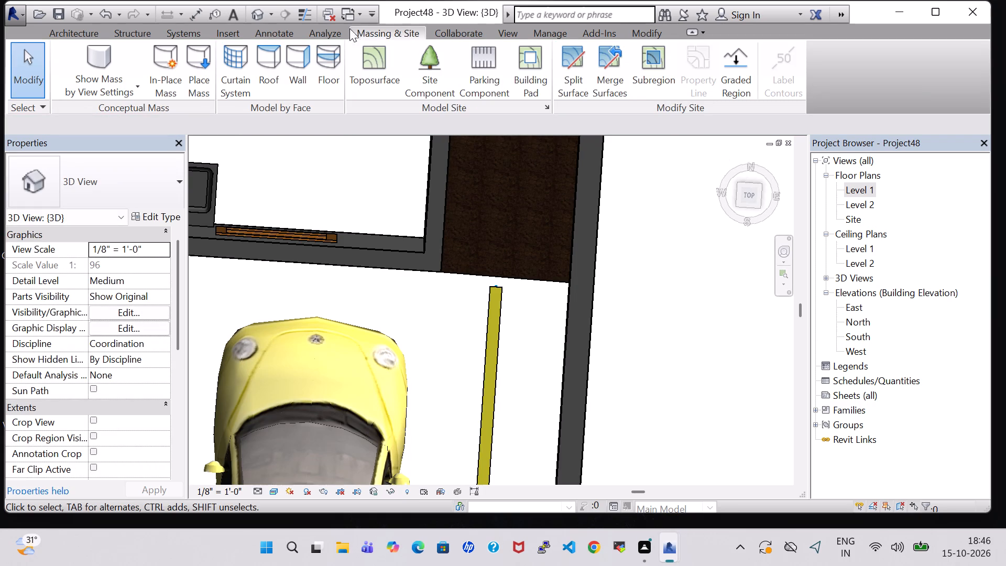
left_click(258, 12)
Examine the driveway, front wall and side yard surface from the front in the 3D view.
left_click(748, 218)
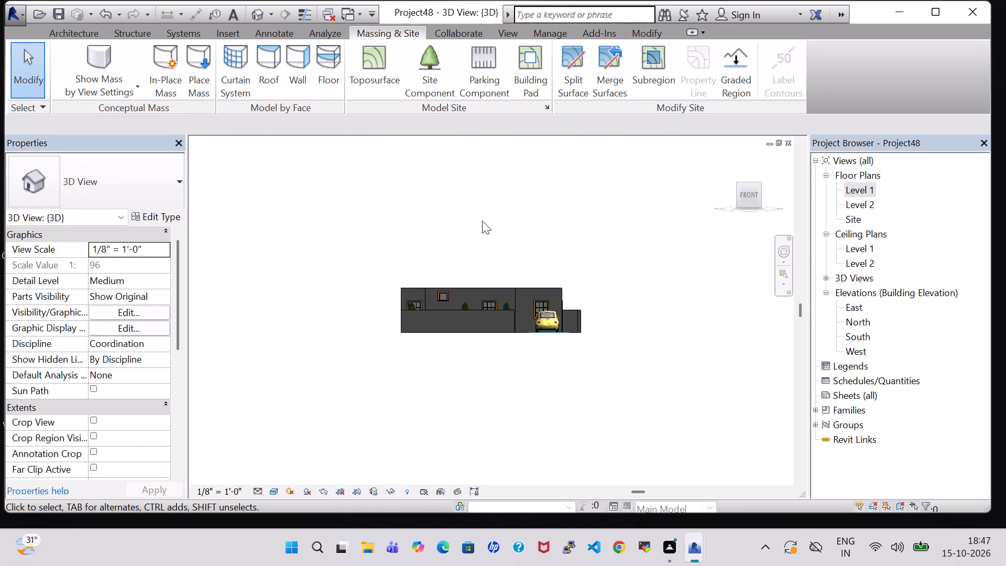
scroll(505, 238, "up", 6)
middle_click_drag(681, 299, 677, 424)
scroll(681, 299, "up", 1, "shift")
middle_click_drag(677, 424, 677, 220)
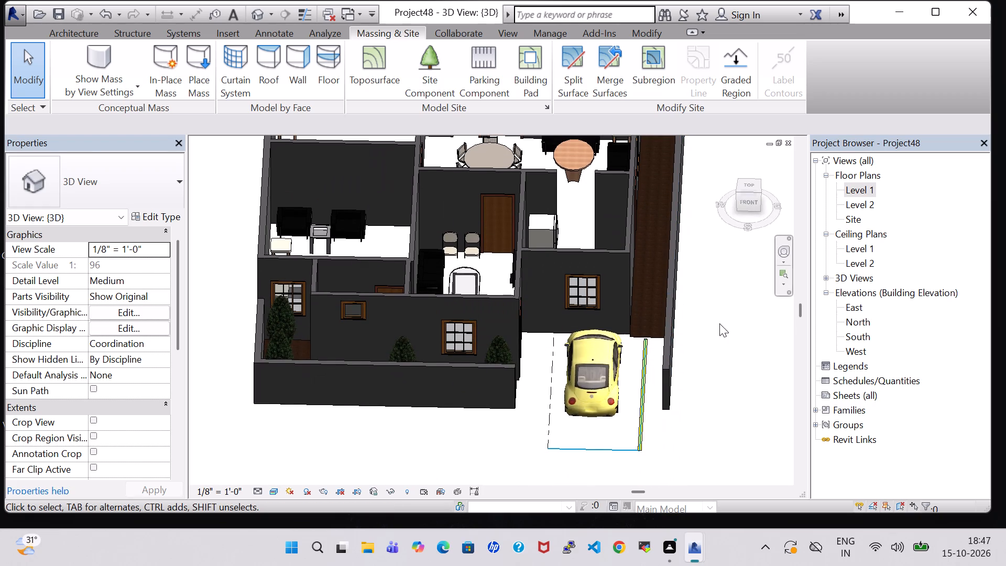
scroll(724, 326, "up", 4)
scroll(724, 326, "down", 2)
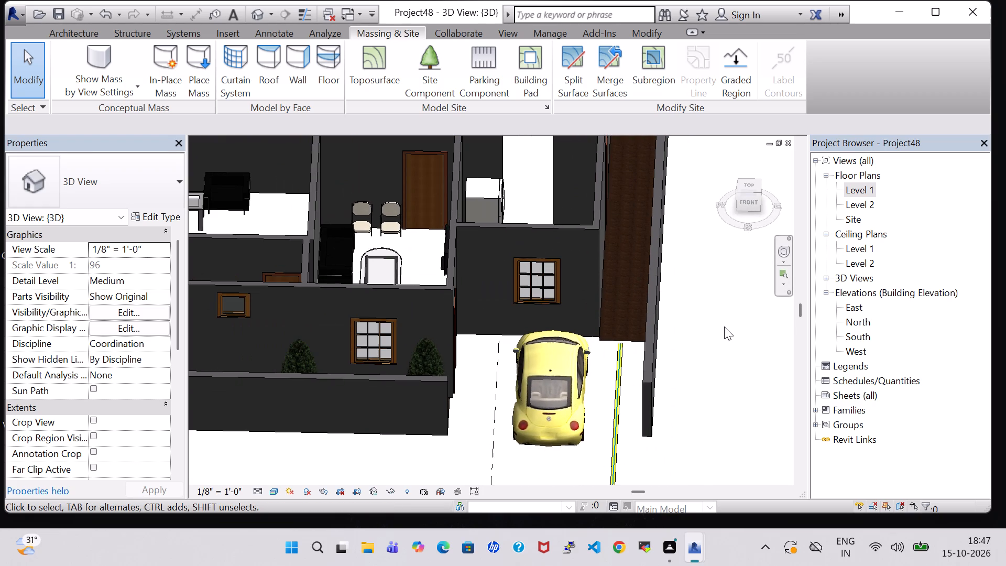
middle_click_drag(724, 326, 724, 298)
Open the Level 1 plan and load the RPC Tree - Conifer family from the US Imperial Planting folder.
double_click(863, 190)
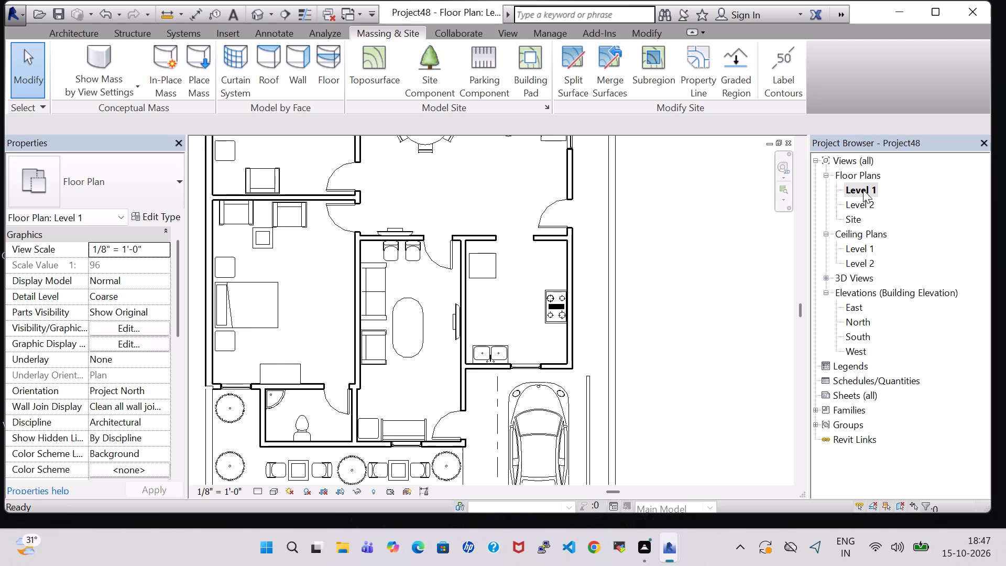
scroll(779, 111, "down", 2)
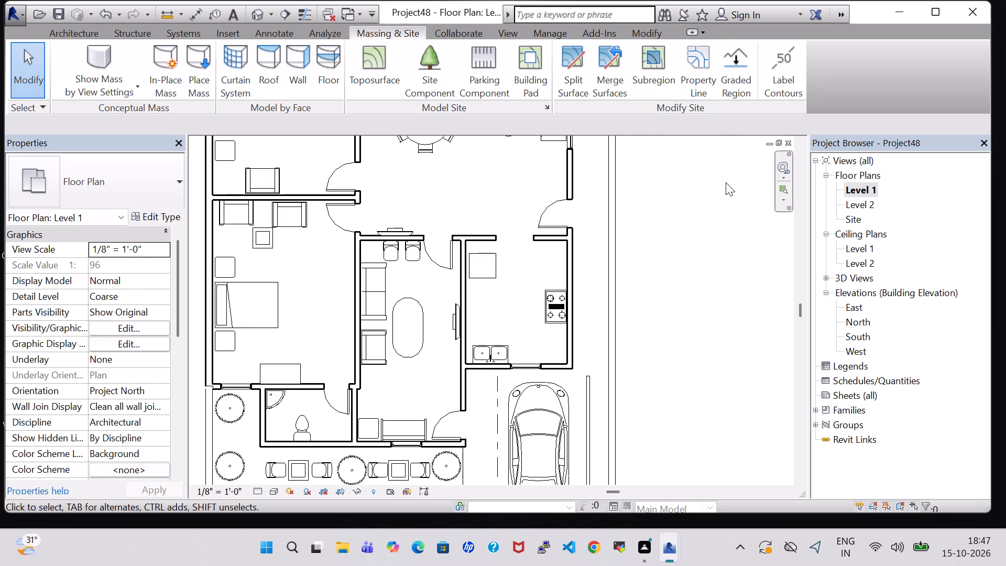
scroll(726, 196, "down", 3)
scroll(726, 196, "up", 1)
middle_click_drag(726, 196, 727, 308)
scroll(727, 308, "up", 1)
scroll(731, 306, "down", 3)
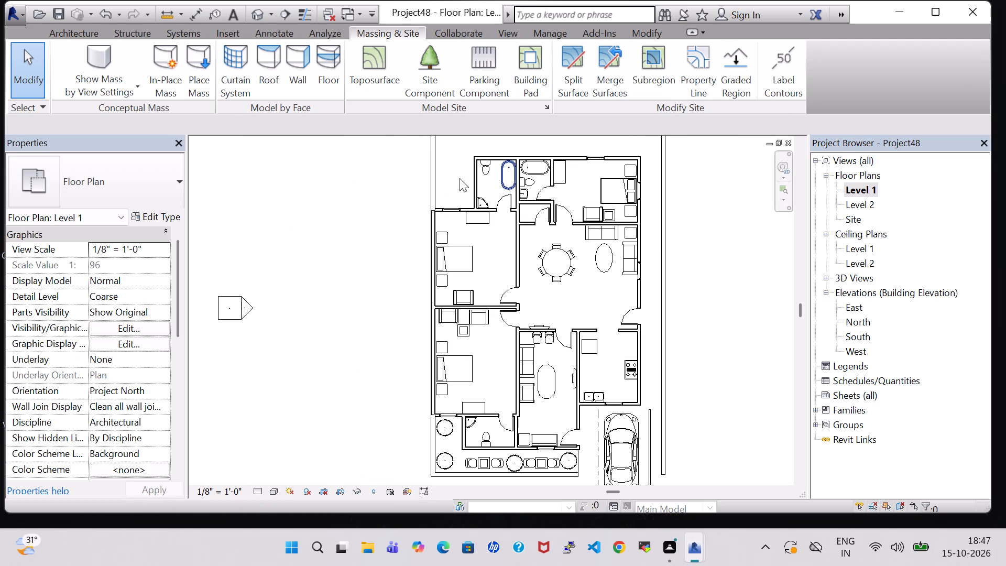
left_click(83, 35)
left_click(141, 72)
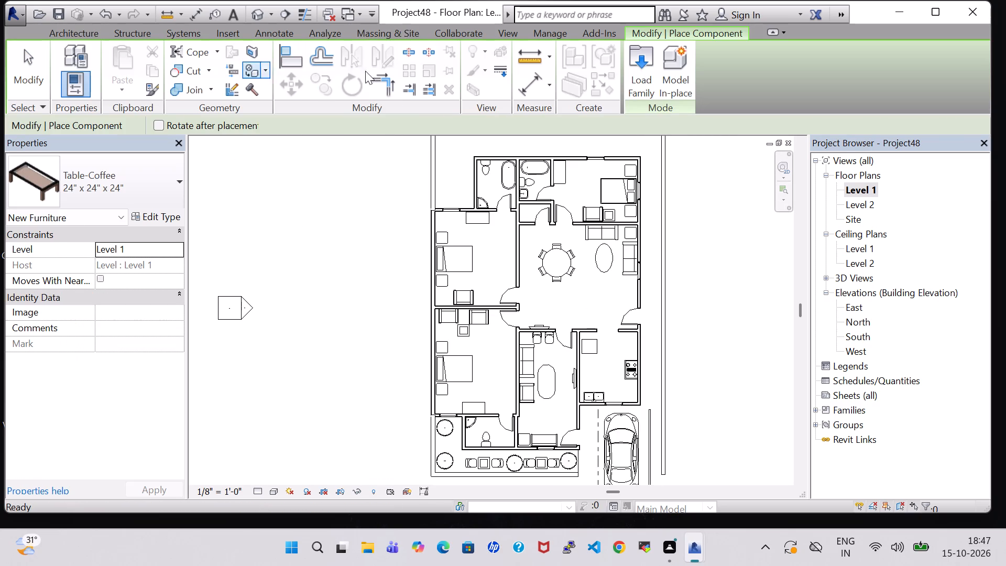
left_click(644, 80)
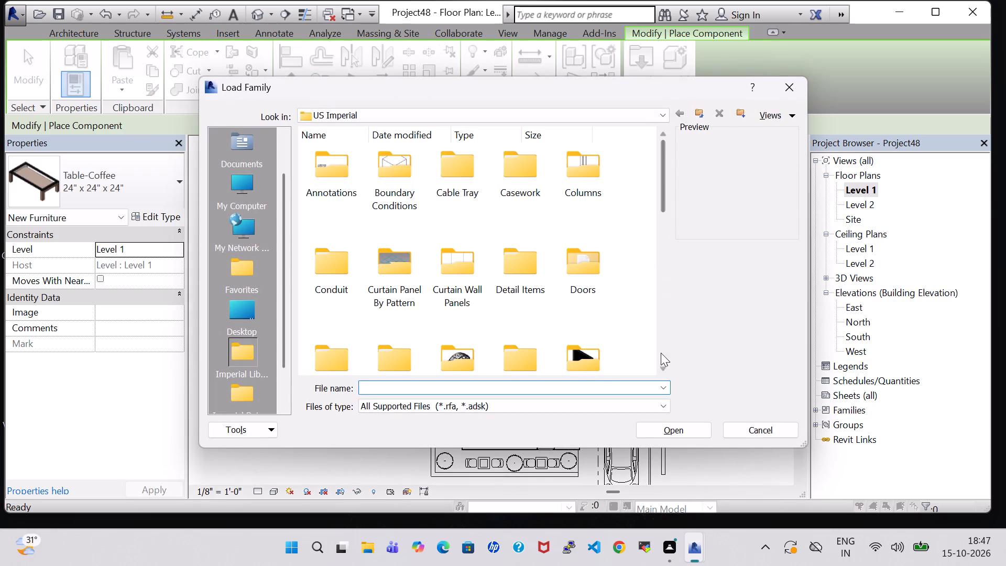
left_click(521, 362)
key("p")
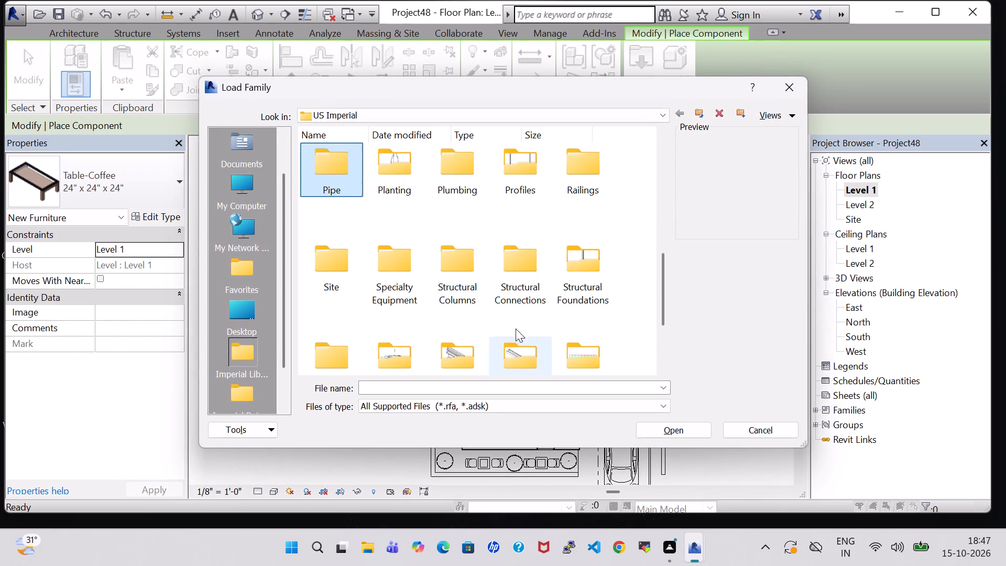
double_click(409, 177)
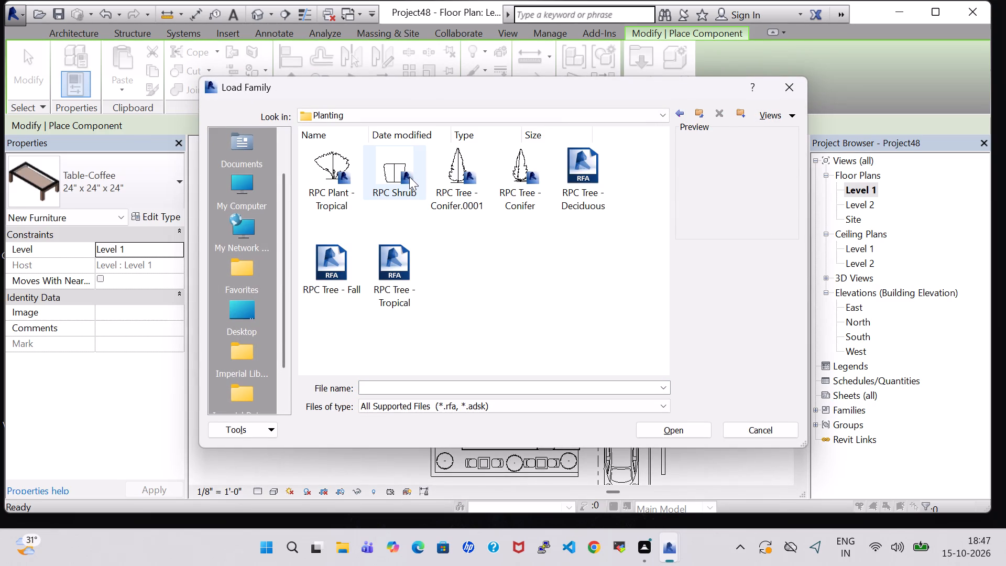
left_click(519, 172)
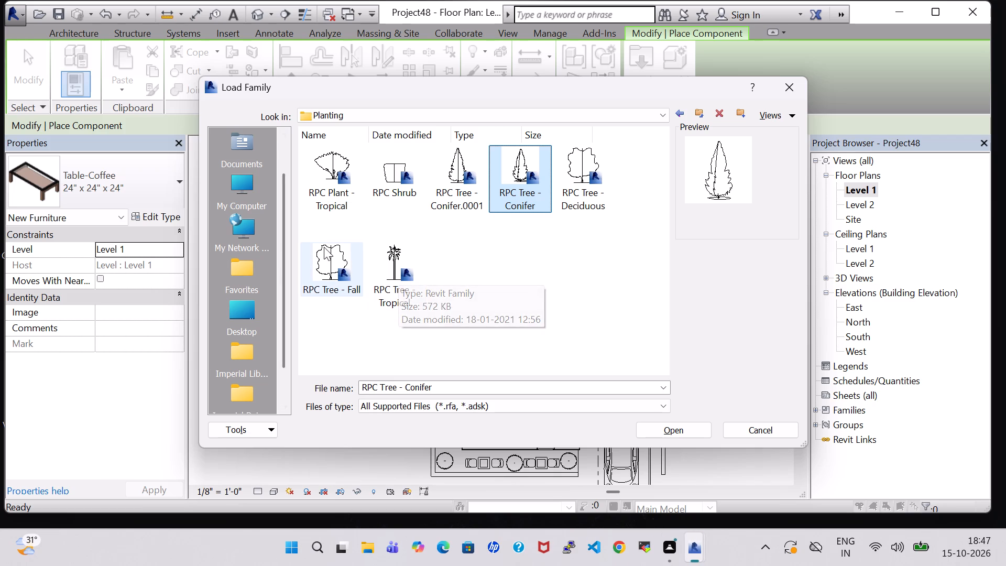
left_click(682, 432)
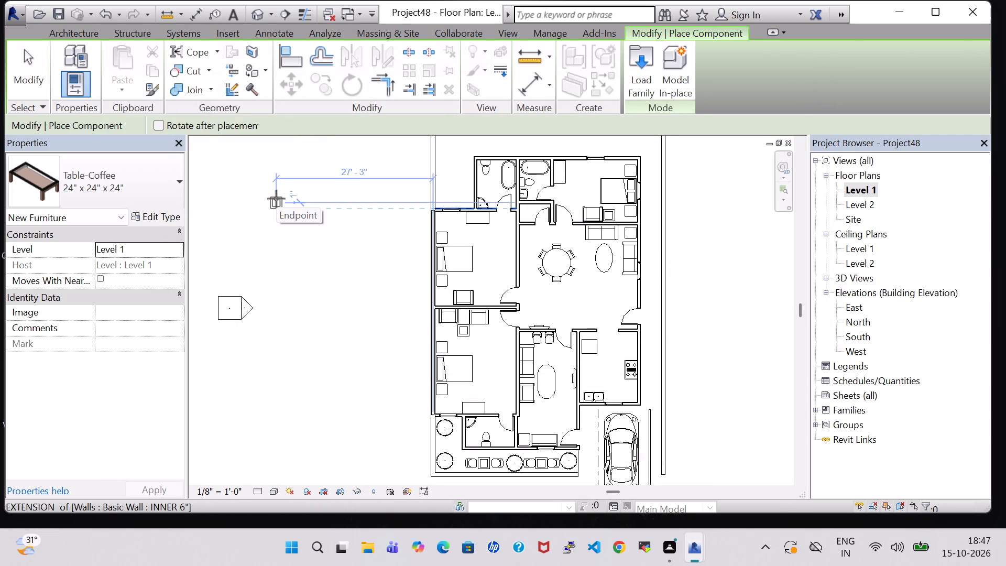
key("Escape")
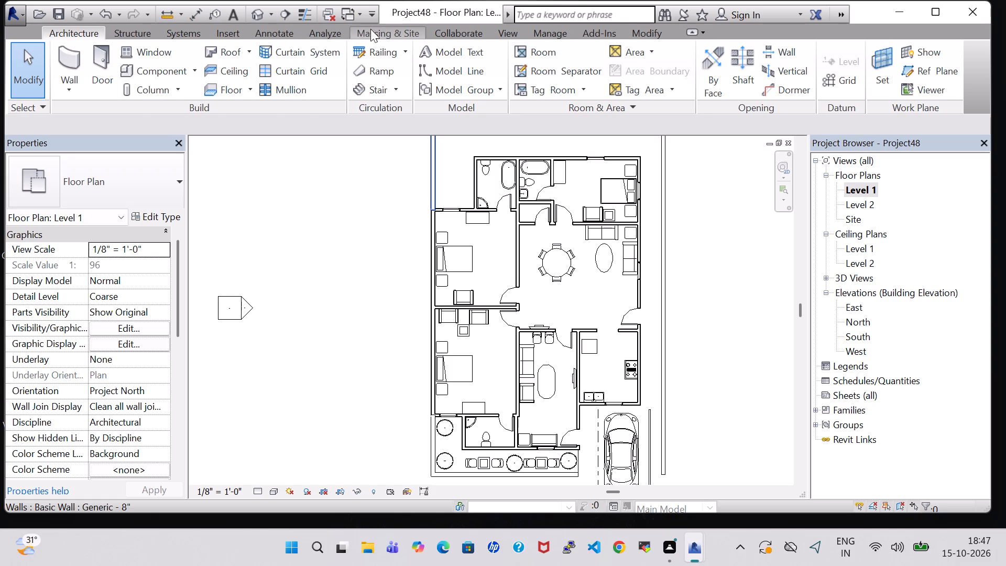
Place an RPC Tree - Conifer Chinese Juniper - 7' site component in the rear corner yard, between boundary wall and bathroom.
left_click(381, 29)
left_click(419, 61)
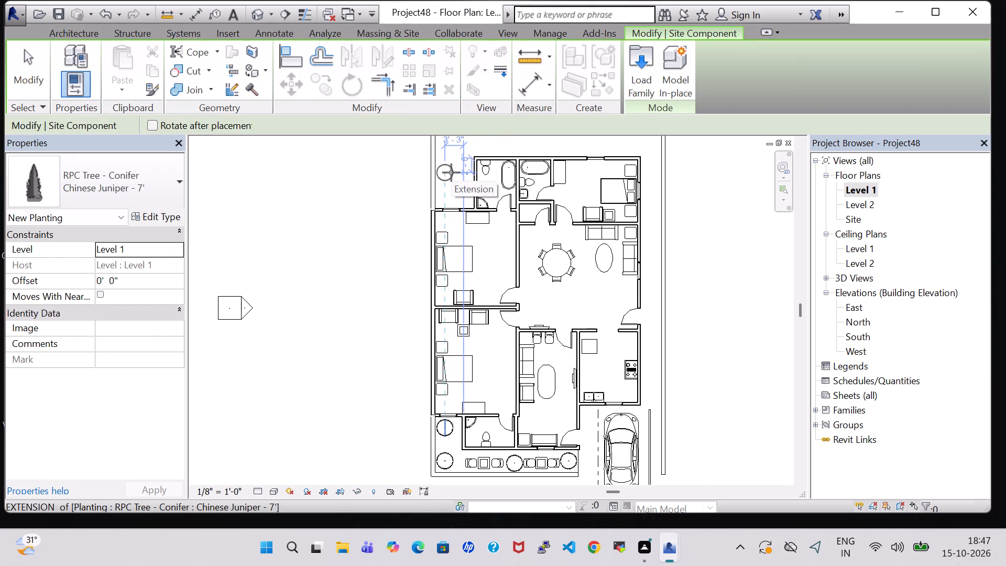
left_click(455, 182)
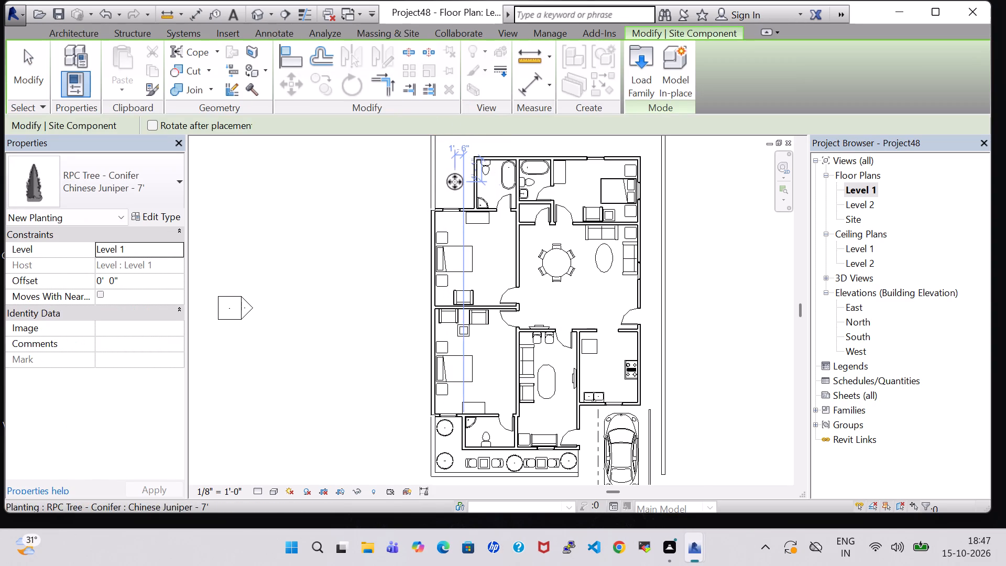
Inspect the conifer in the rear corner yard from several angles in the 3D view.
left_click(251, 11)
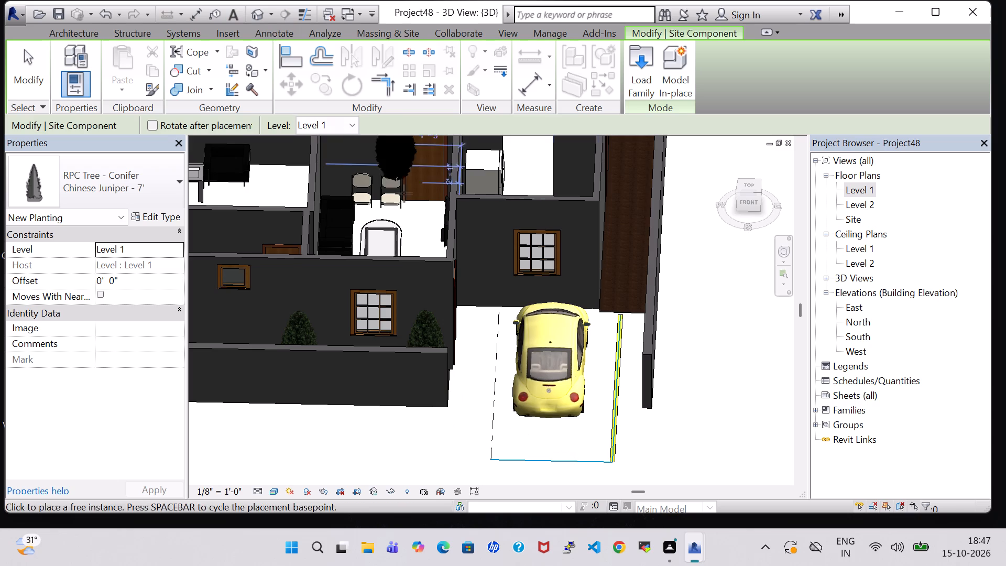
scroll(404, 193, "down", 7)
middle_click_drag(404, 195, 496, 435)
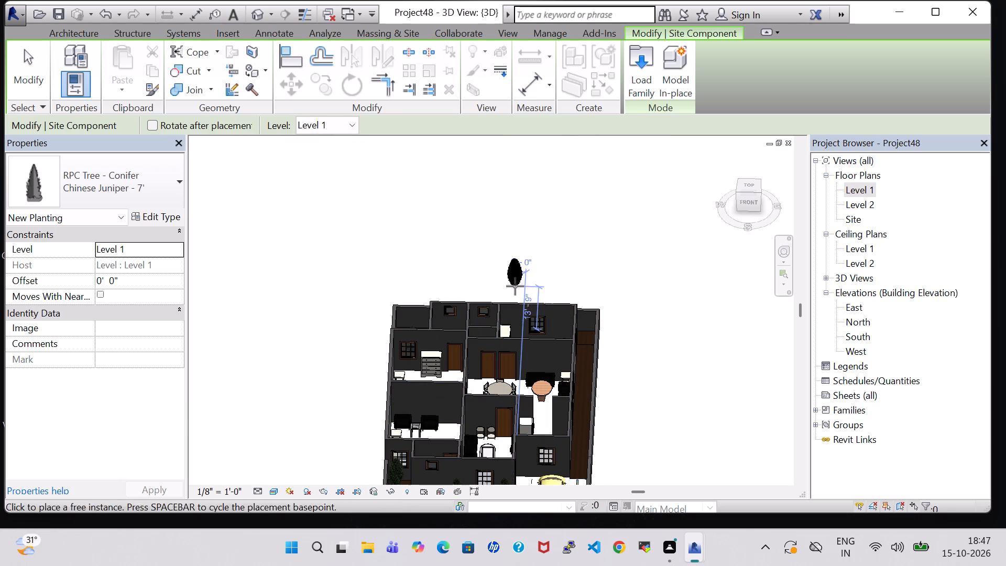
middle_click_drag(515, 286, 552, 253, "shift")
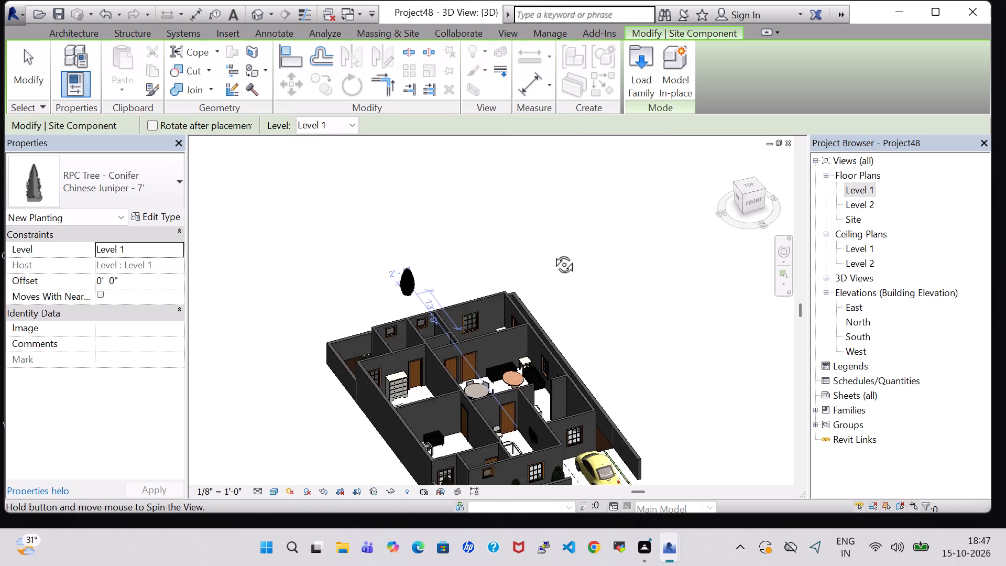
middle_click_drag(552, 253, 500, 398, "shift")
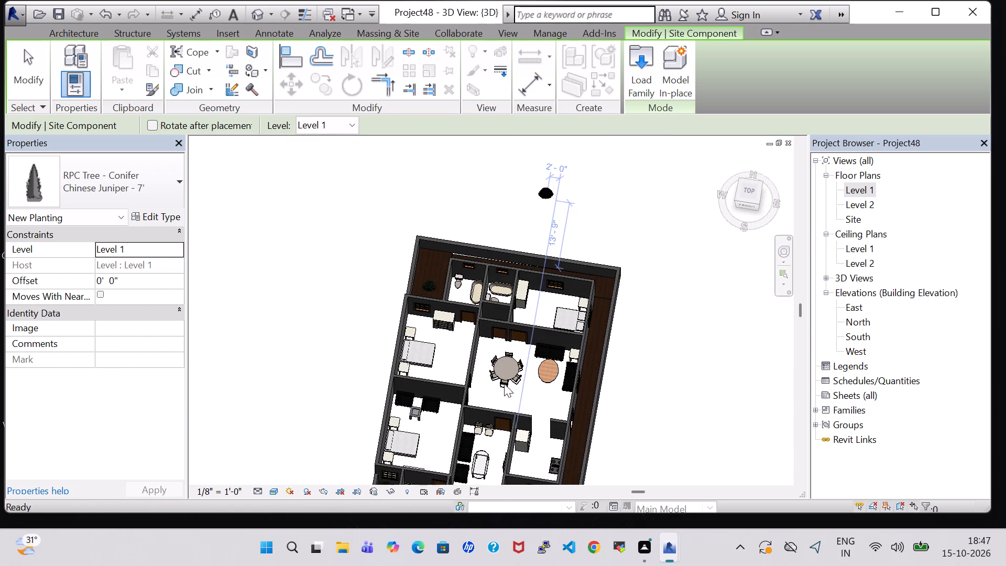
scroll(382, 255, "up", 9)
middle_click_drag(379, 349, 391, 324)
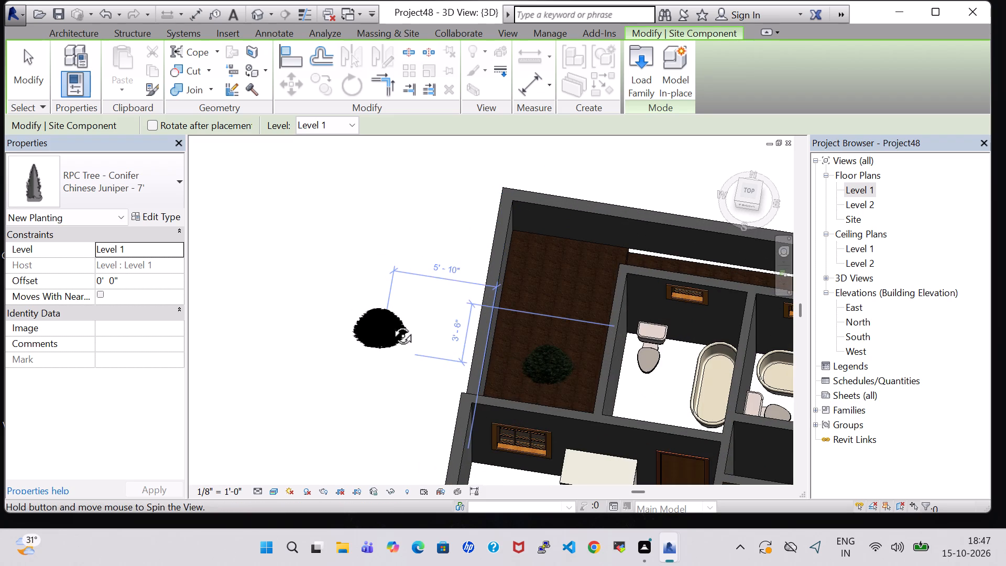
middle_click_drag(391, 324, 428, 276)
scroll(439, 361, "up", 1)
middle_click_drag(439, 361, 673, 193)
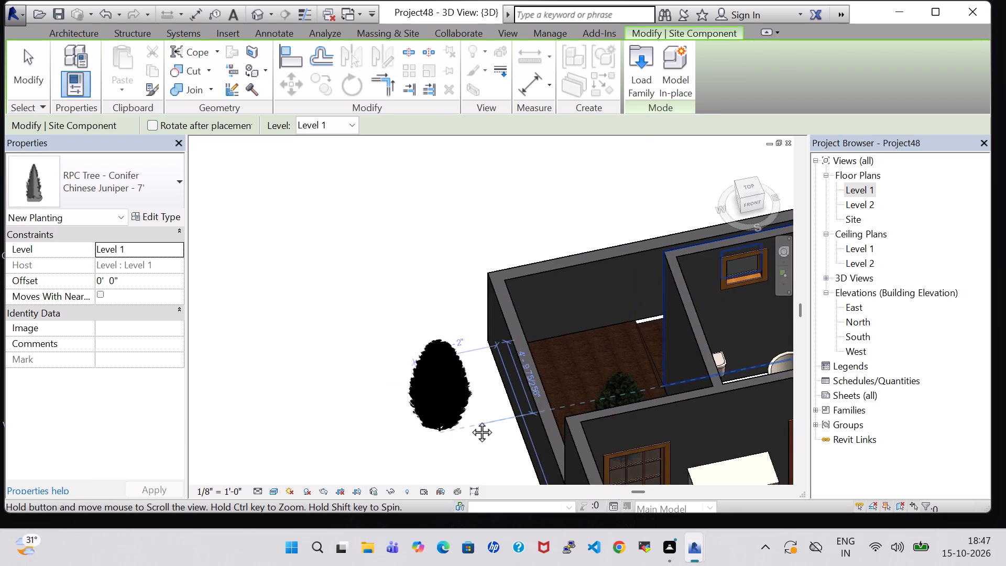
In the Level 1 plan, create three similar conifers in line along the rear yard strip, starting at the corner beyond the existing conifer.
double_click(862, 190)
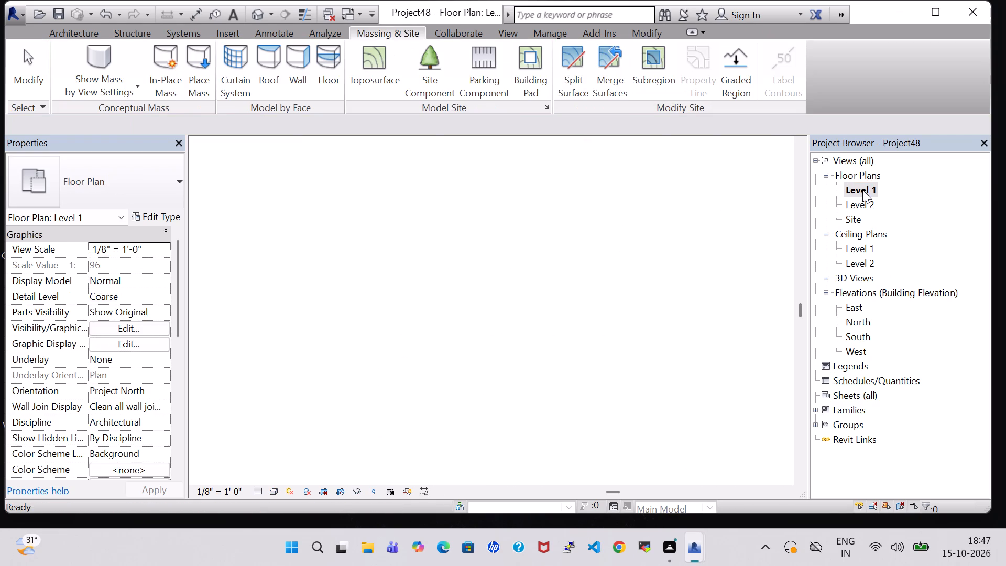
left_click(454, 177)
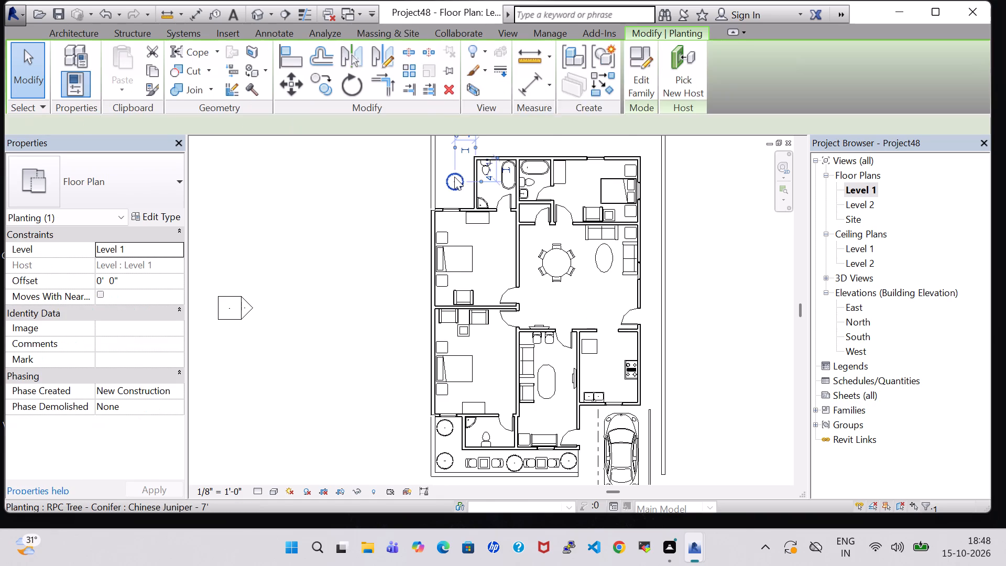
right_click(454, 177)
left_click(542, 278)
middle_click_drag(735, 258, 727, 342)
left_click(447, 227)
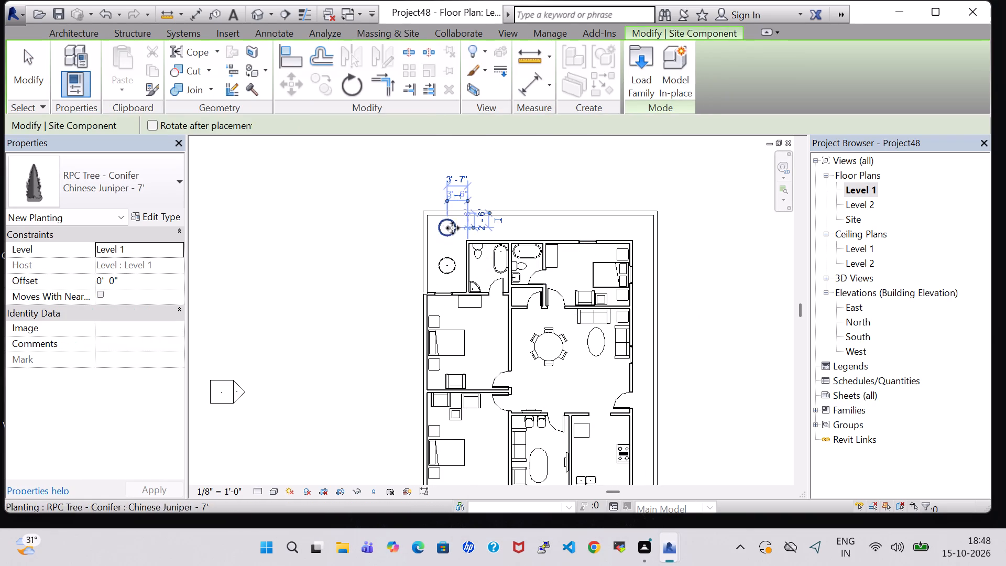
left_click(529, 226)
left_click(603, 225)
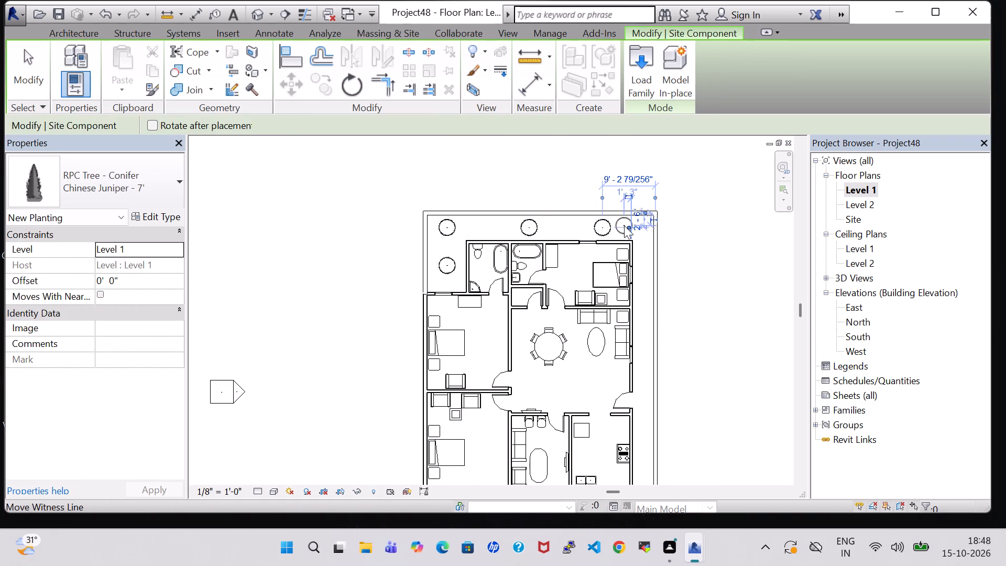
left_click(643, 225)
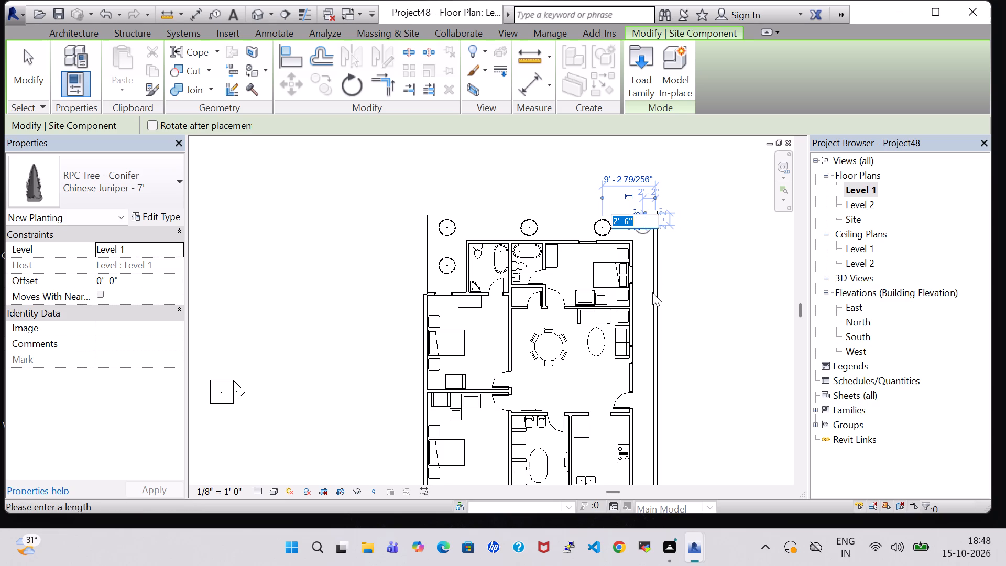
left_click(704, 303)
key("Escape")
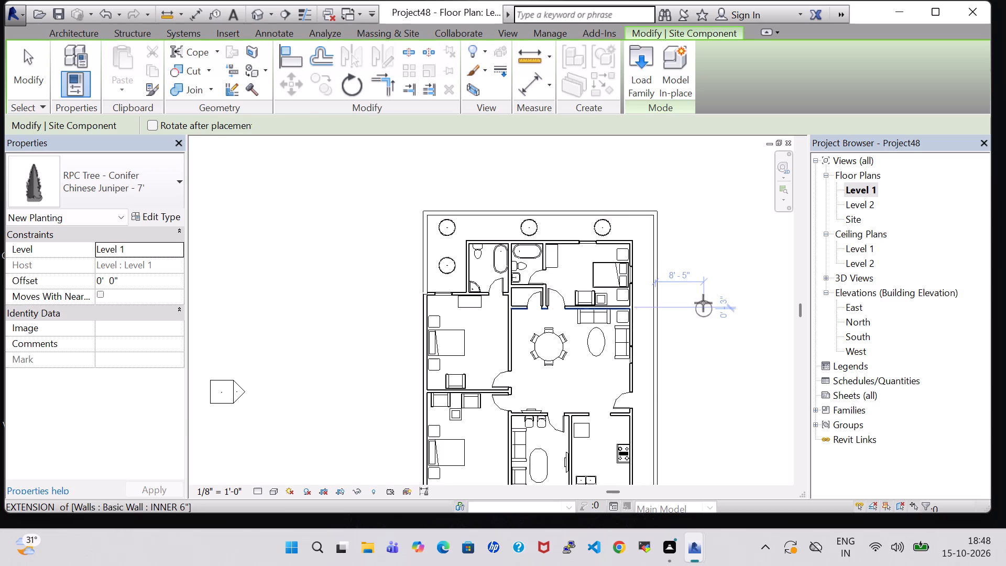
key("Escape")
Create another similar conifer where the rear and side yard strips meet, about 1' 11" from both boundary walls.
left_click(603, 226)
right_click(603, 226)
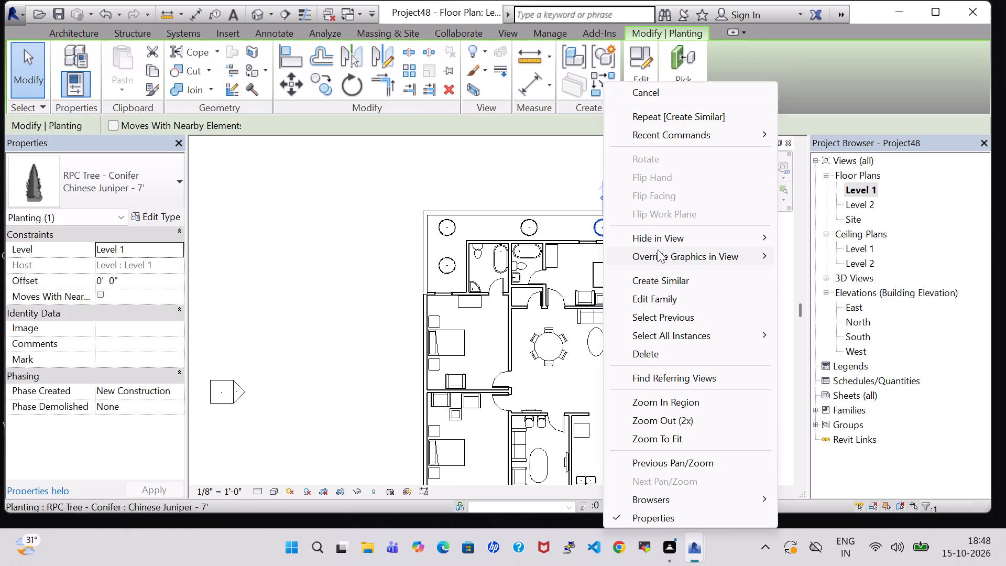
double_click(681, 288)
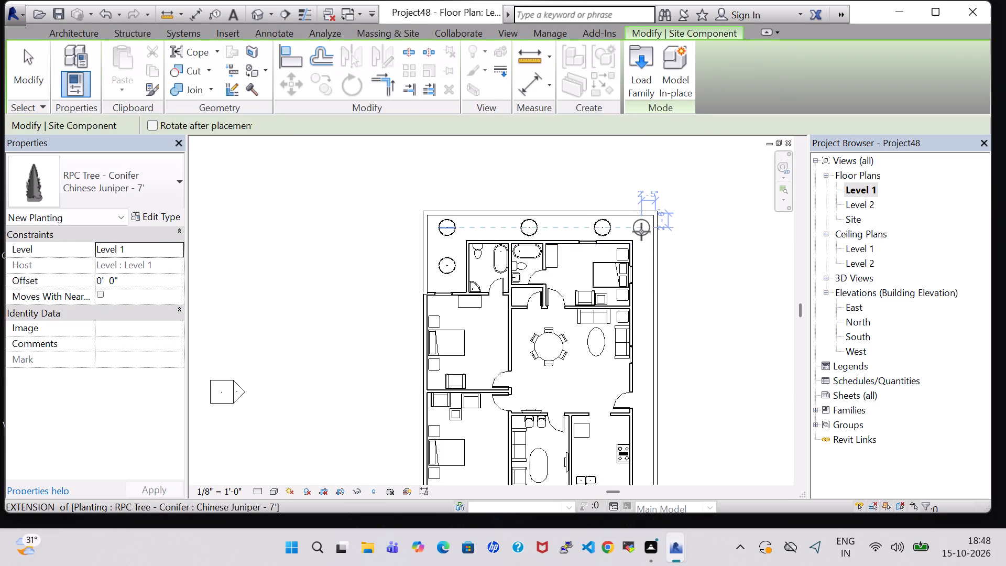
scroll(641, 232, "up", 4)
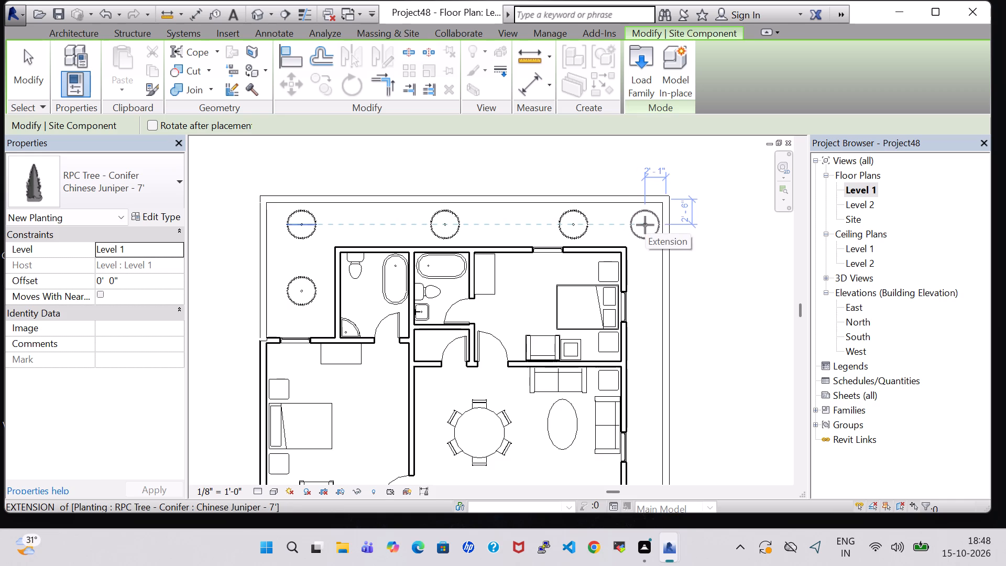
scroll(646, 215, "up", 7)
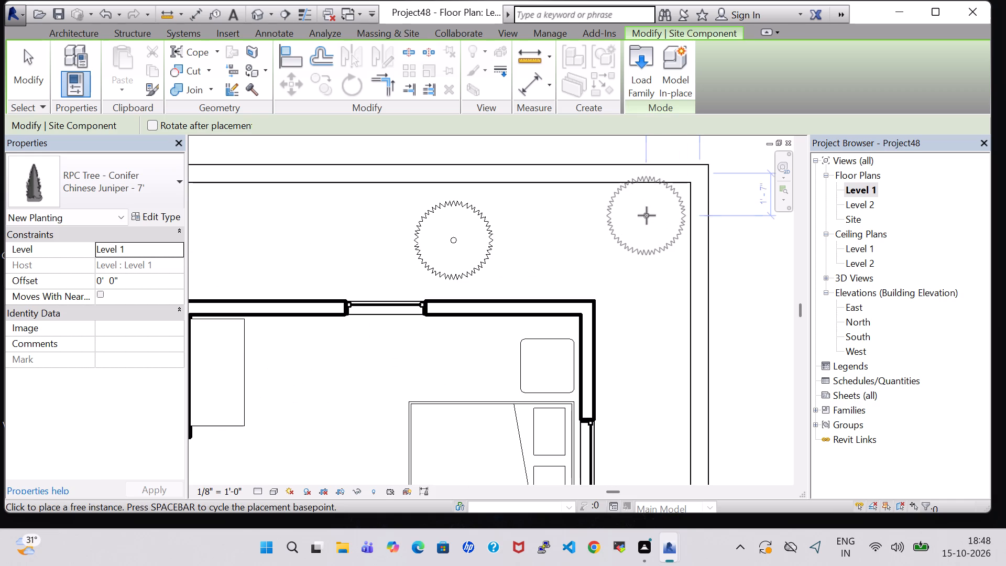
left_click(648, 224)
Place three more conifers in line down the side yard strip, about 1' 11" from the boundary wall, the last one beside the kitchen stove.
scroll(672, 353, "down", 1)
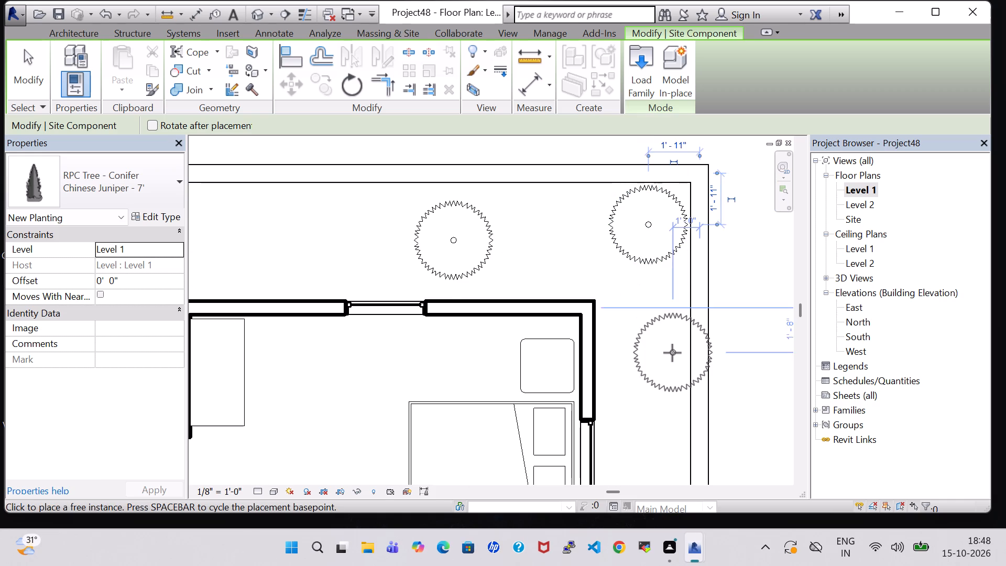
scroll(672, 353, "down", 3)
middle_click_drag(670, 354, 628, 235)
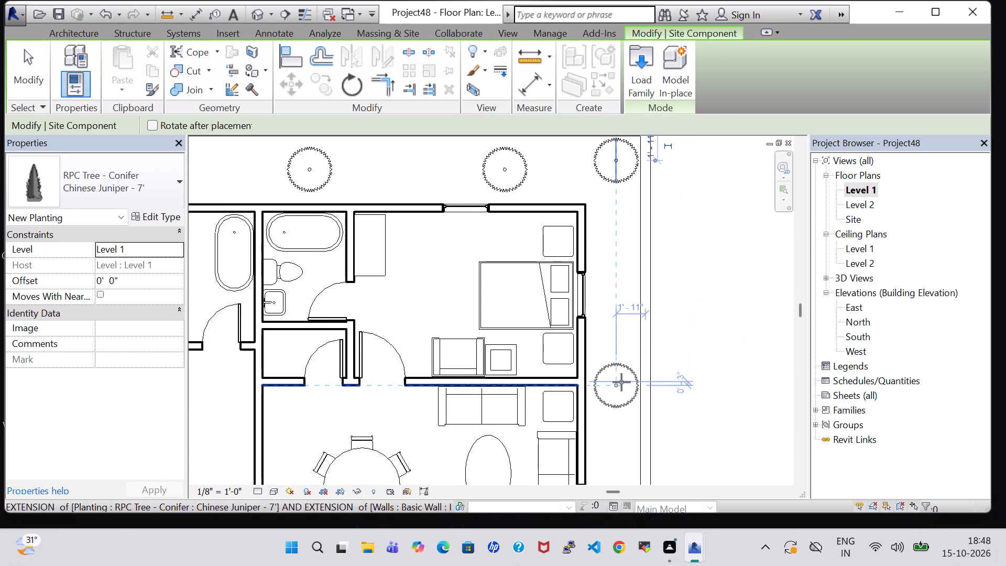
left_click(621, 382)
scroll(624, 382, "down", 4)
middle_click_drag(625, 382, 631, 227)
middle_click(631, 170)
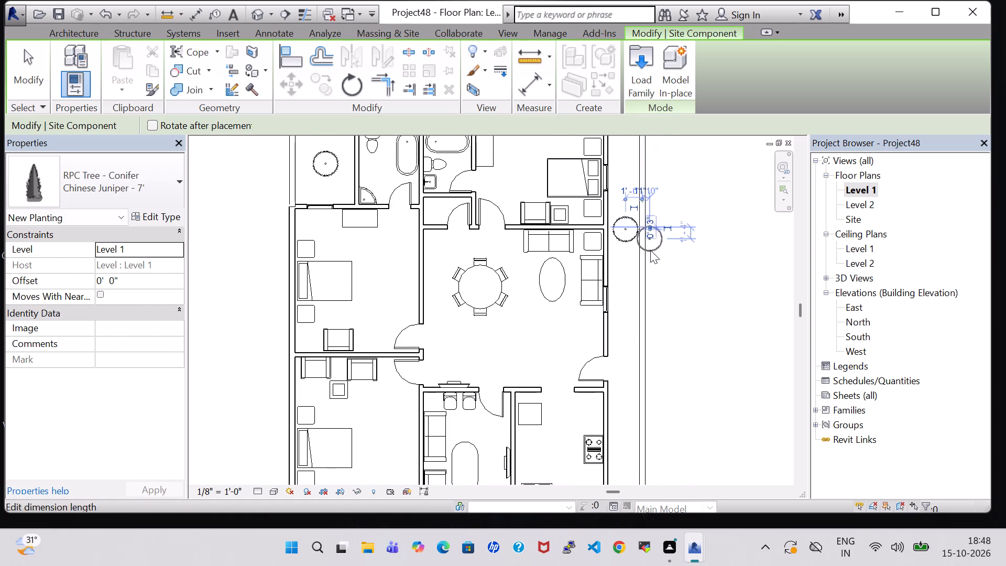
left_click(626, 336)
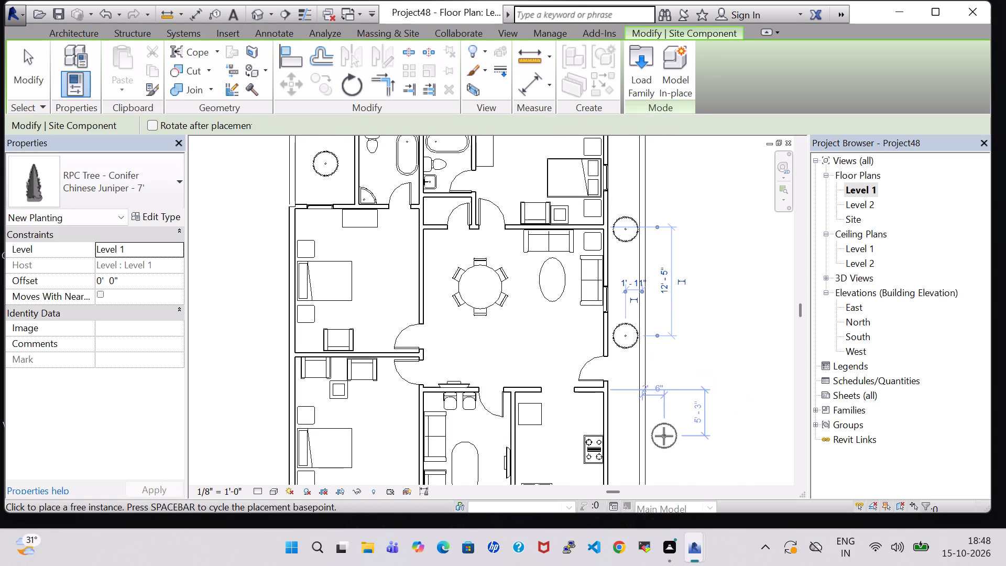
scroll(664, 436, "down", 1)
middle_click_drag(664, 436, 661, 263)
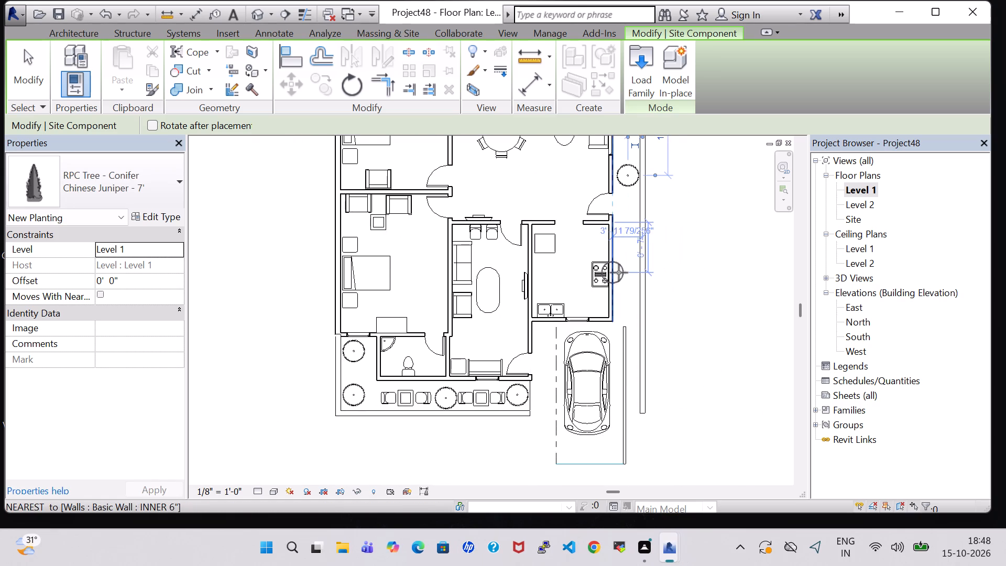
scroll(621, 273, "up", 5)
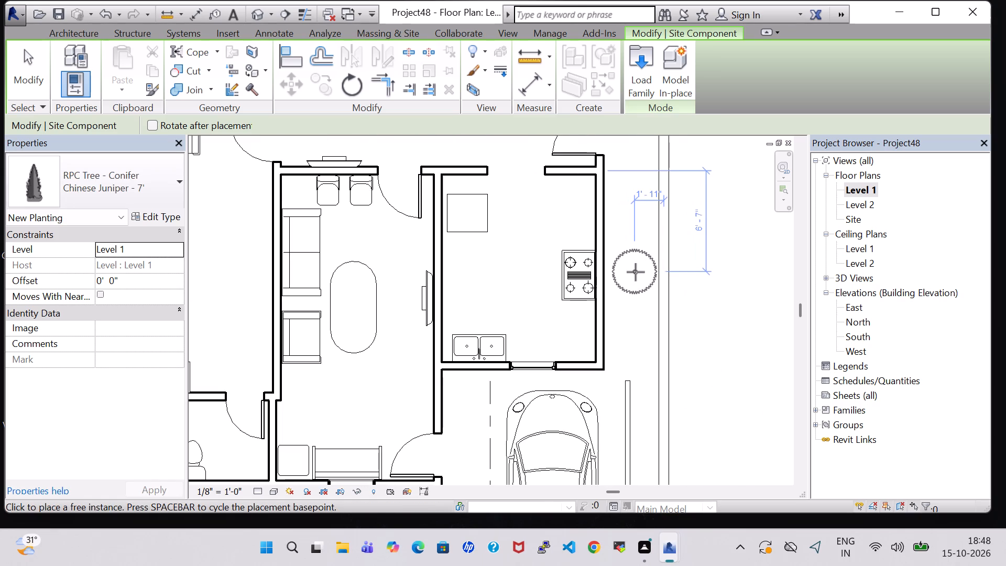
left_click(636, 272)
key("Escape")
key("Escape")
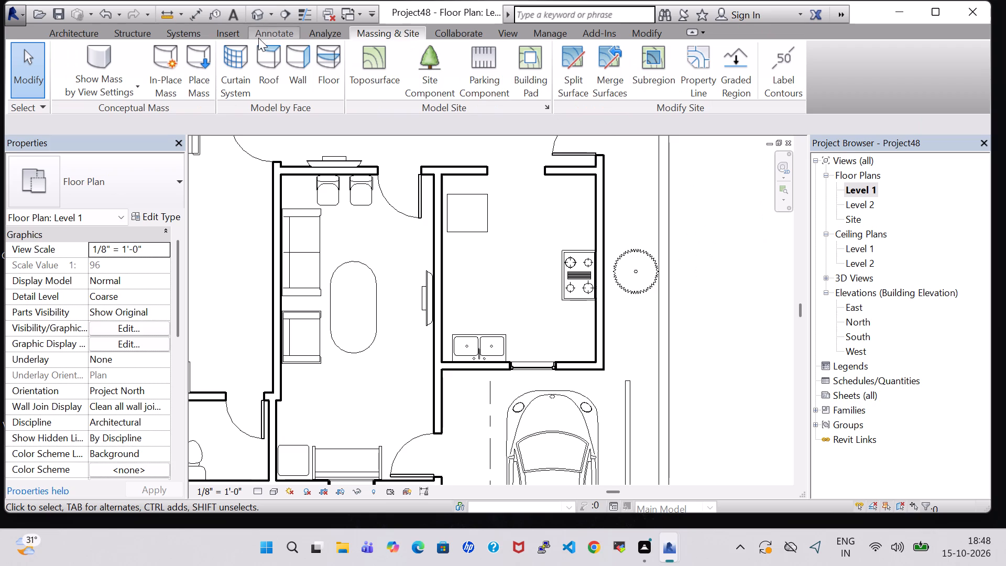
Inspect the newly planted conifers in the 3D view, looking at the house from the rear.
left_click(254, 19)
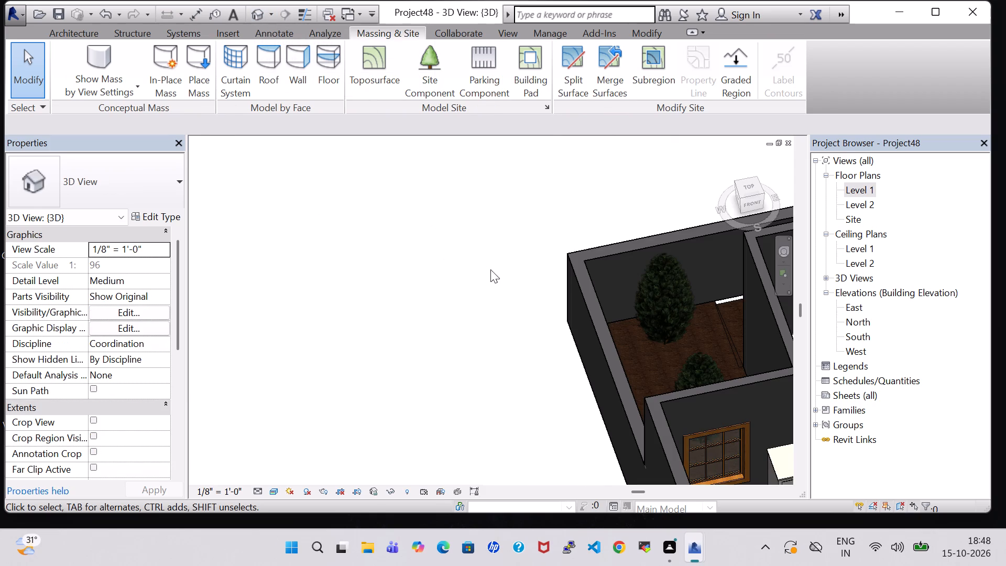
middle_click_drag(472, 326, 500, 258)
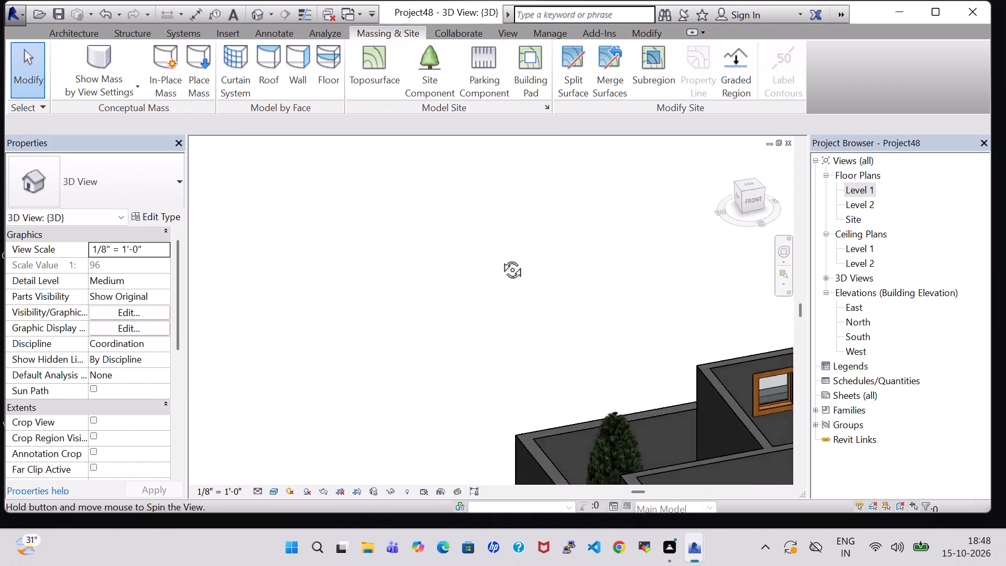
middle_click_drag(500, 258, 602, 312)
middle_click_drag(404, 388, 486, 351, "shift")
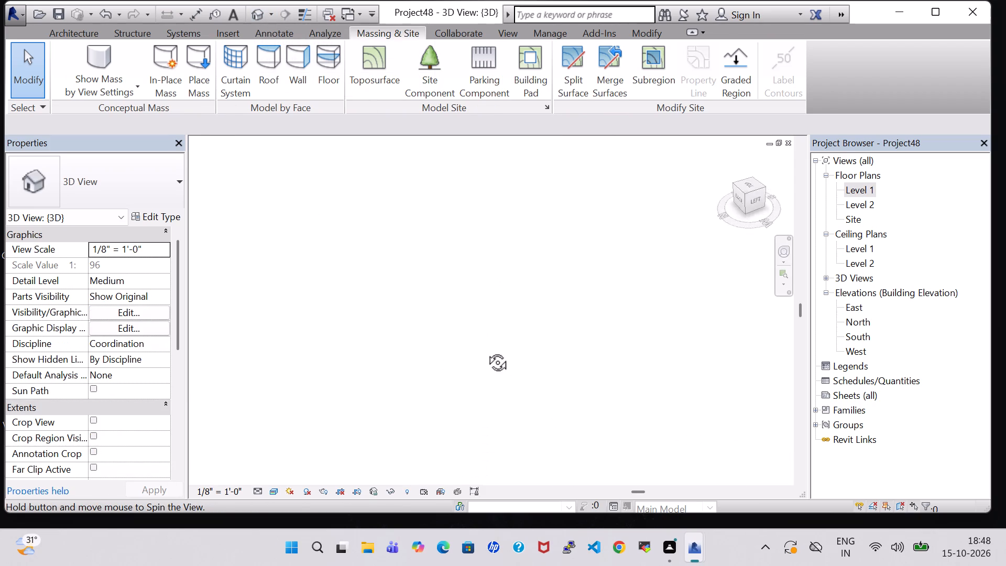
middle_click_drag(486, 351, 527, 385, "shift")
scroll(533, 409, "up", 1)
middle_click_drag(533, 409, 573, 193)
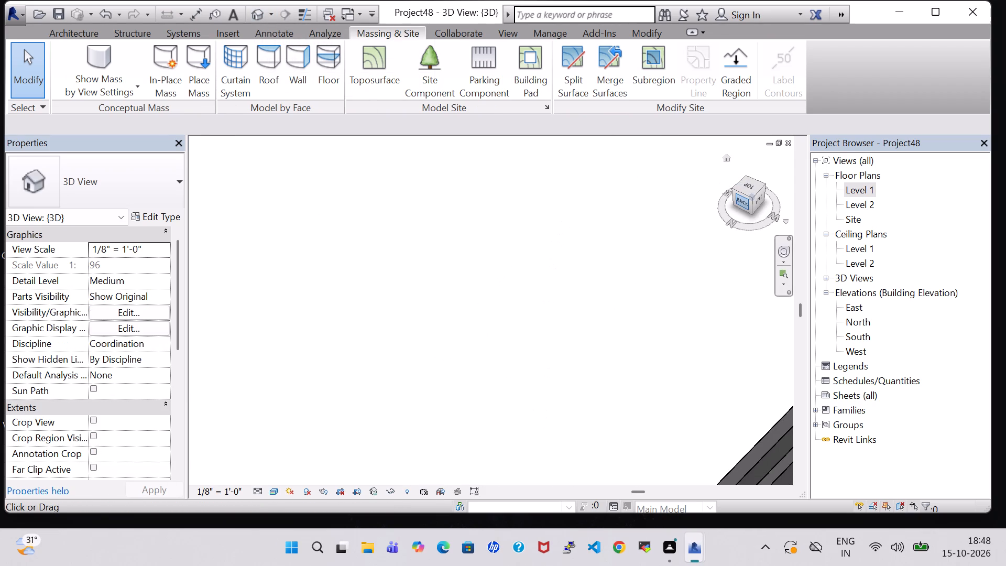
left_click(742, 203)
scroll(587, 365, "up", 2)
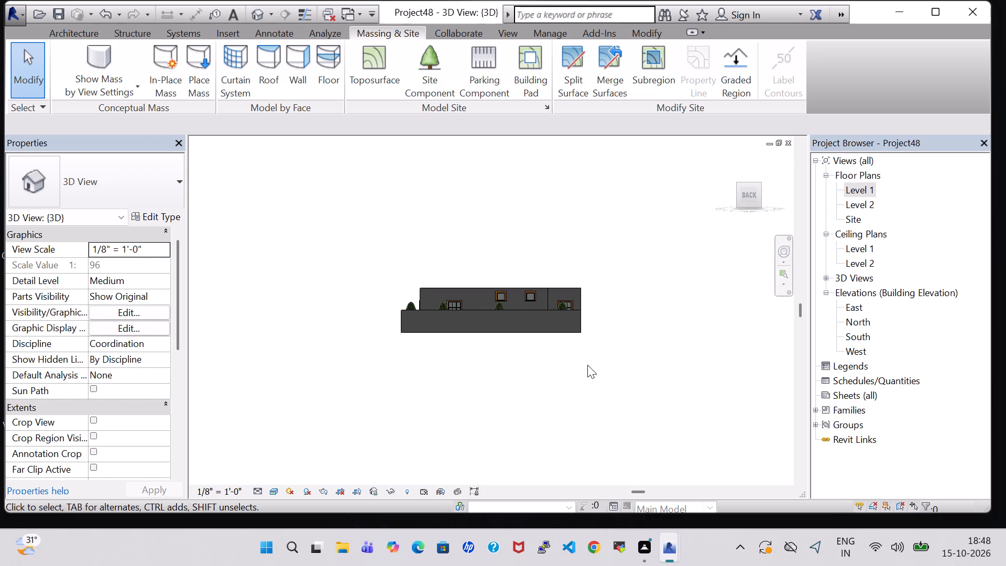
scroll(587, 365, "up", 3)
scroll(621, 235, "up", 1)
middle_click_drag(621, 235, 631, 352, "shift")
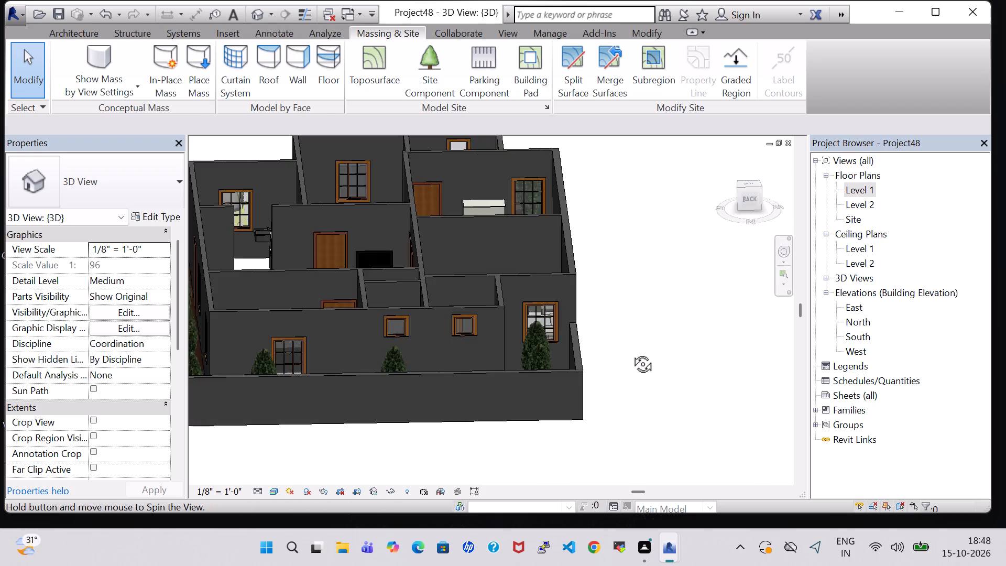
middle_click_drag(631, 352, 631, 378, "shift")
middle_click_drag(655, 379, 625, 286)
middle_click_drag(597, 290, 607, 322, "shift")
Nudge each of the two conifers in the rear corner yard three increments towards the adjacent side boundary wall.
left_click(543, 343)
key("Right")
key("Right")
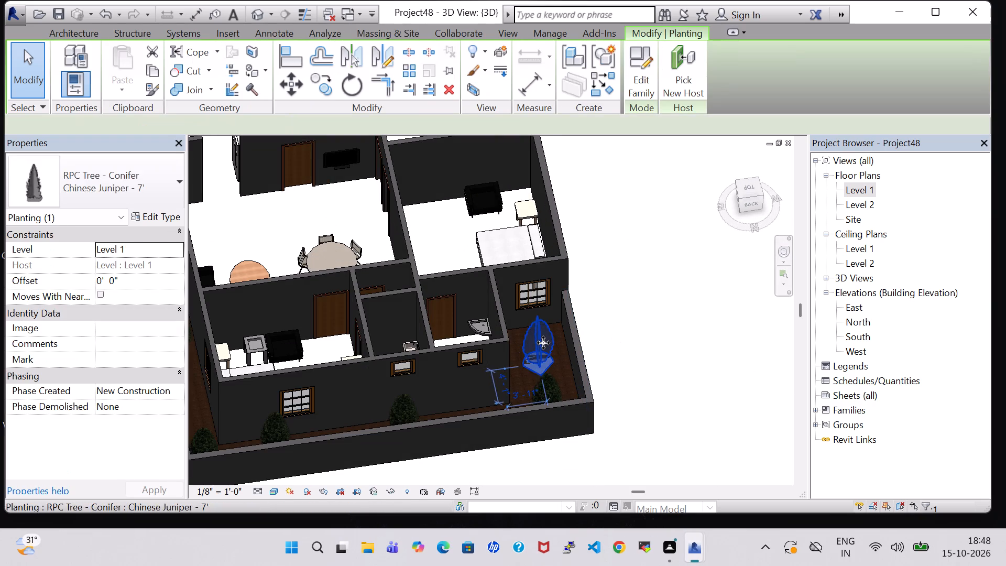
key("Right")
left_click(680, 380)
left_click(550, 387)
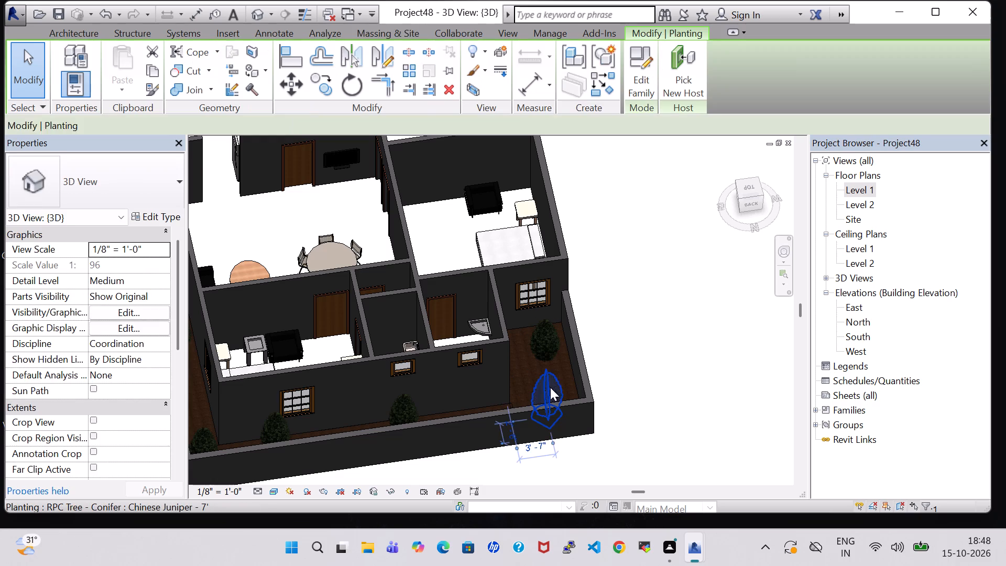
key("Right")
key("Right")
key("Right")
left_click(618, 361)
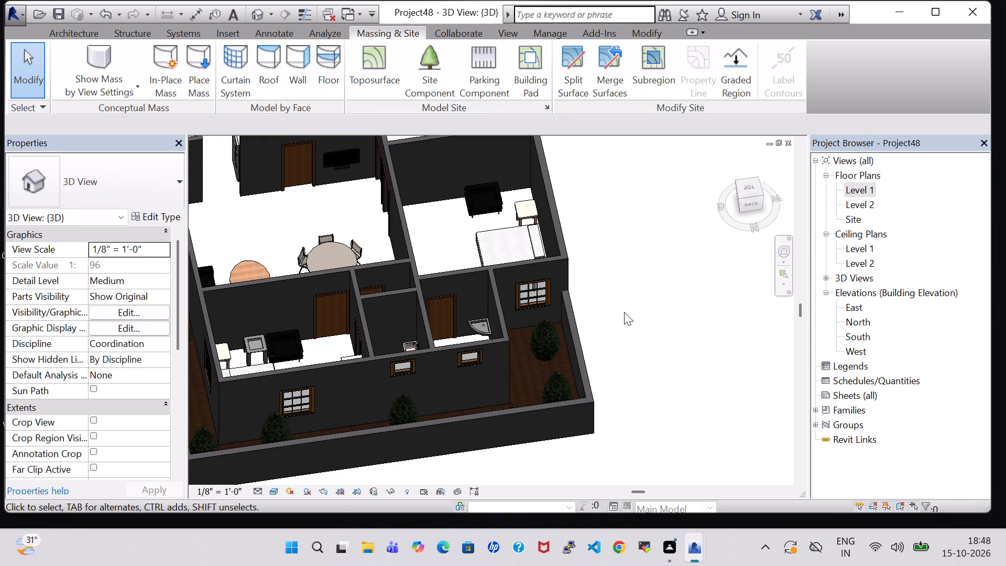
Nudge the rear-strip conifers behind the bathrooms and behind the bedroom window two increments each towards the rear boundary wall.
middle_click_drag(624, 312, 636, 423, "shift")
scroll(636, 423, "up", 1, "shift")
middle_click_drag(648, 420, 597, 220)
left_click(382, 261)
key("Down")
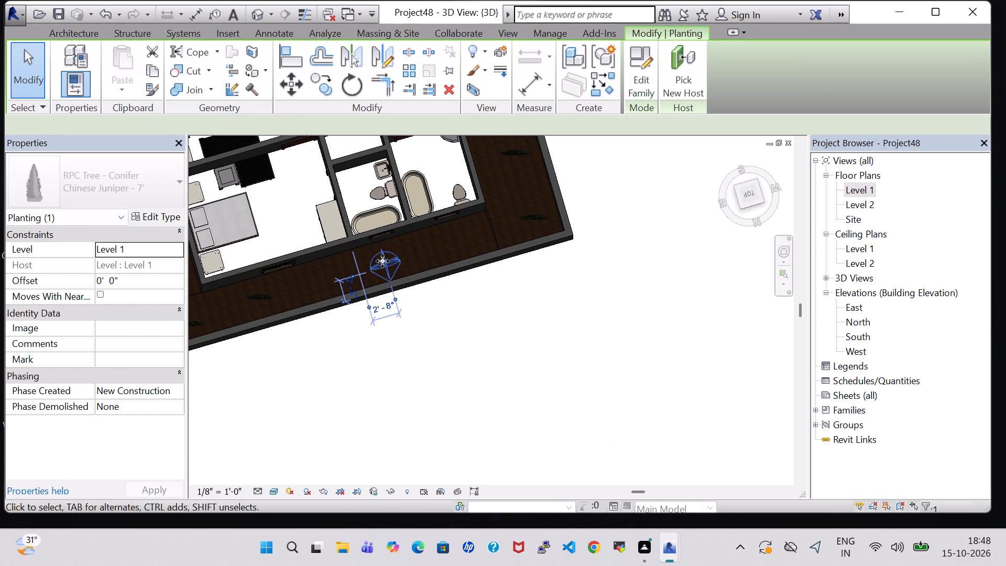
key("Down")
left_click(454, 300)
left_click(270, 297)
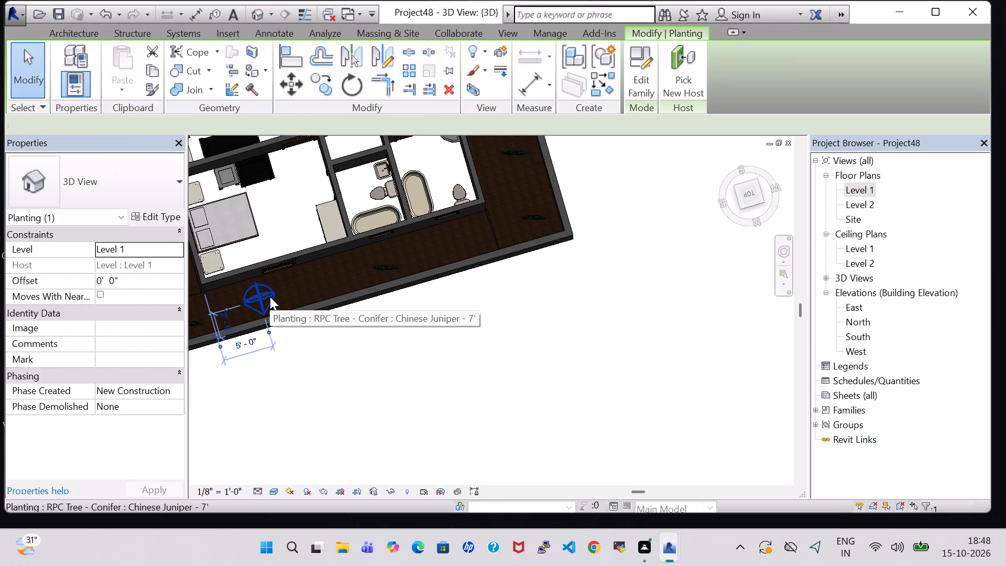
key("Down")
key("Down")
left_click(342, 332)
Inspect the rear and side yard planting in the 3D view from the corner, from above and from the front.
middle_click_drag(272, 362, 334, 345)
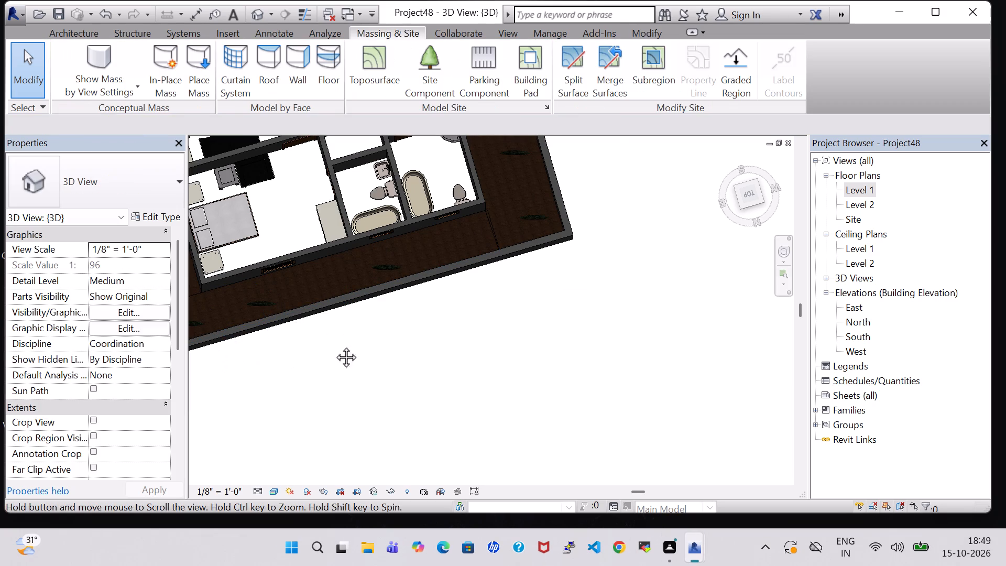
middle_click_drag(334, 345, 404, 330)
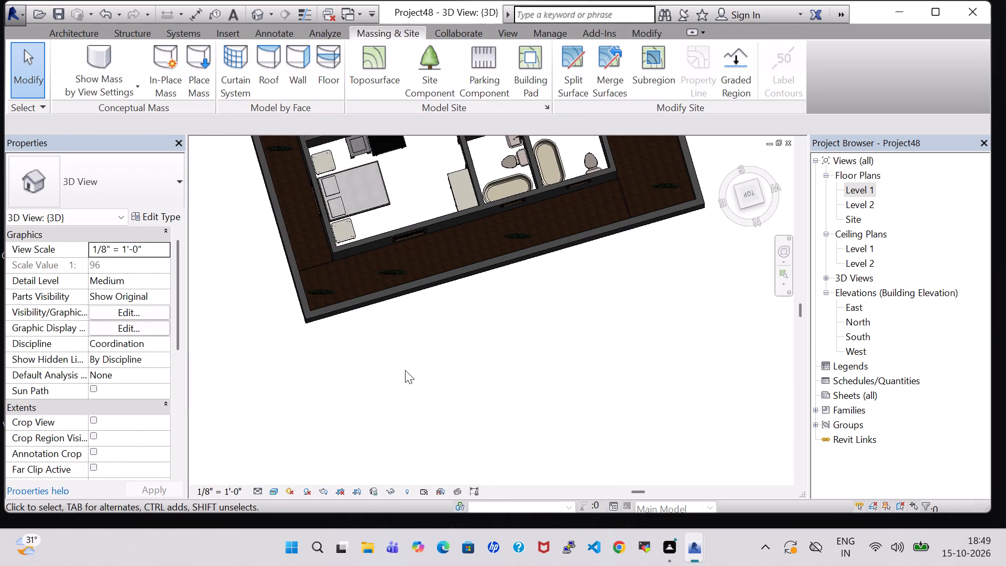
middle_click_drag(405, 370, 377, 356)
middle_click_drag(162, 362, 156, 255, "shift")
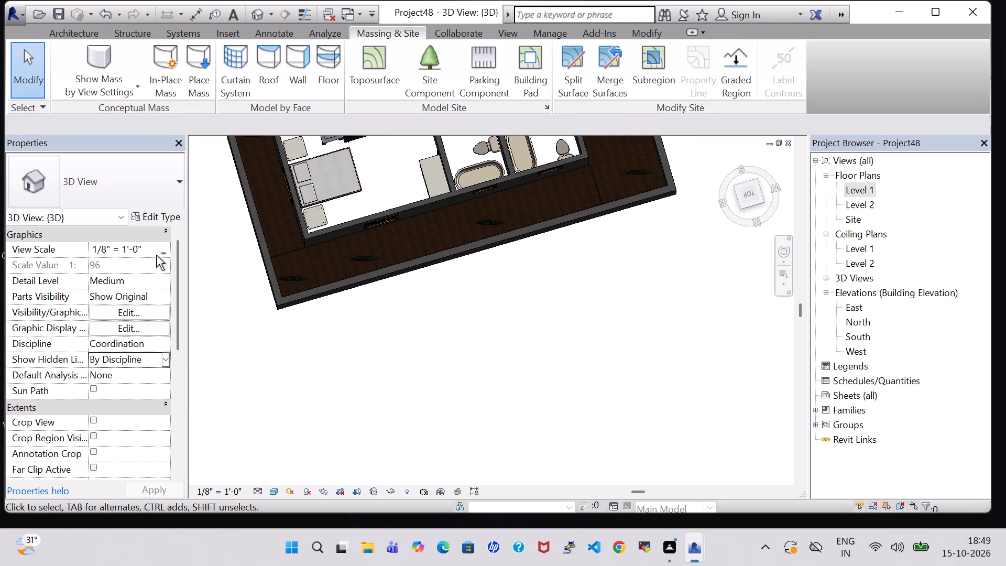
middle_click_drag(156, 255, 206, 182, "shift")
middle_click_drag(250, 385, 277, 320, "shift")
middle_click(288, 242, "shift")
middle_click_drag(279, 202, 276, 190, "shift")
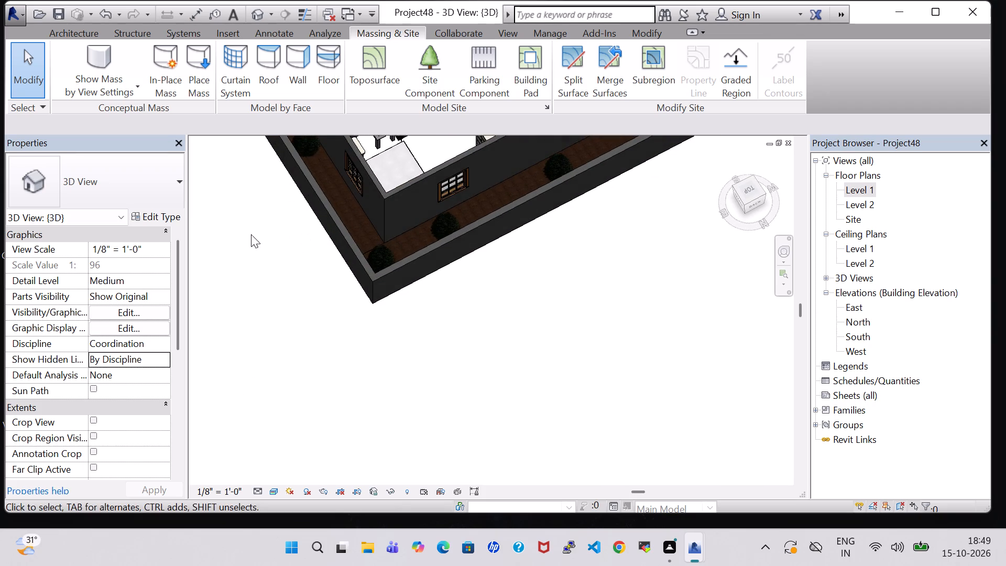
left_click(754, 187)
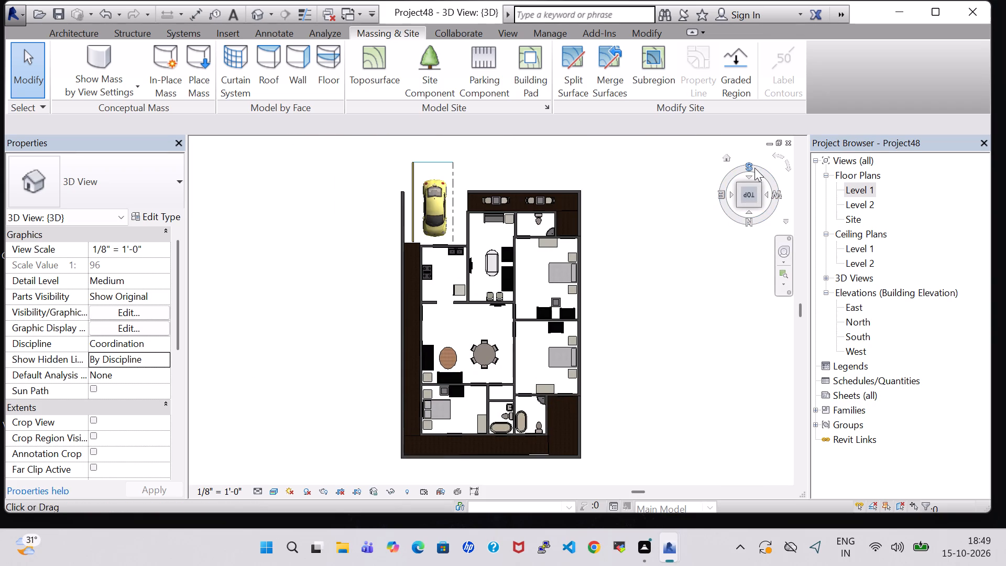
left_click(749, 168)
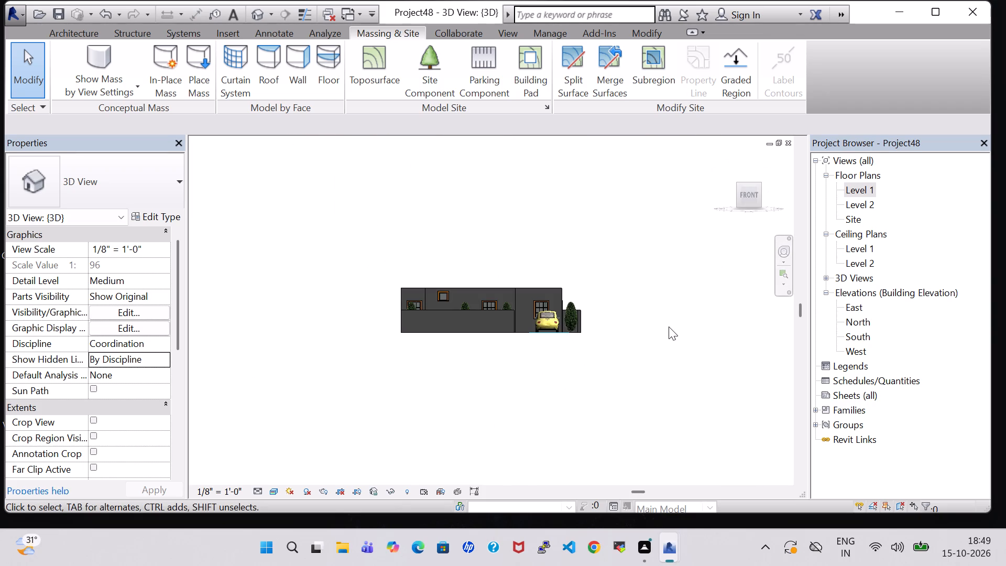
scroll(632, 287, "up", 1)
Start a Generic - 12" floor on Level 1, sketching its boundary along the rear corner bedroom's back wall and the adjoining bathroom's outer side wall.
double_click(864, 184)
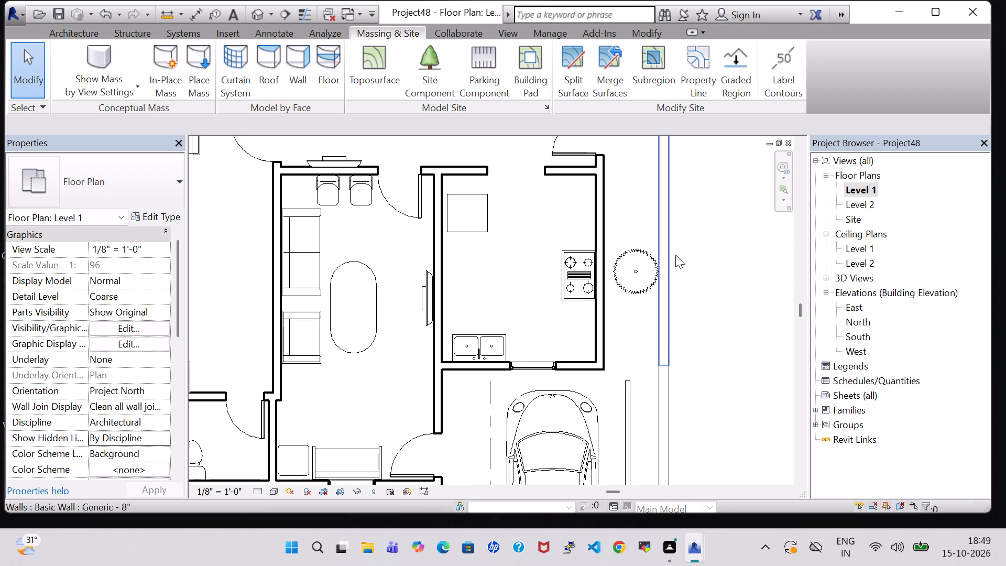
scroll(675, 255, "down", 5)
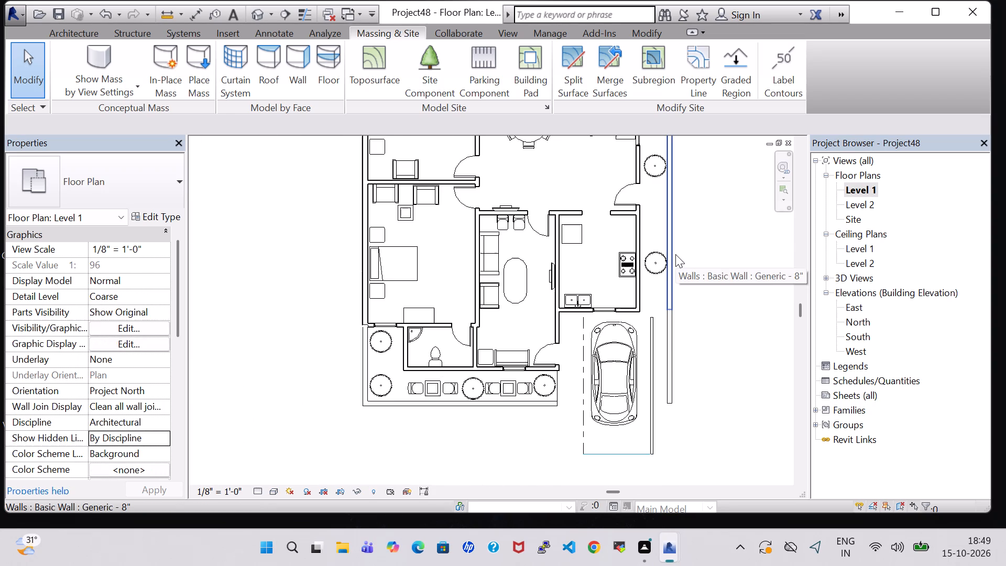
left_click(726, 259)
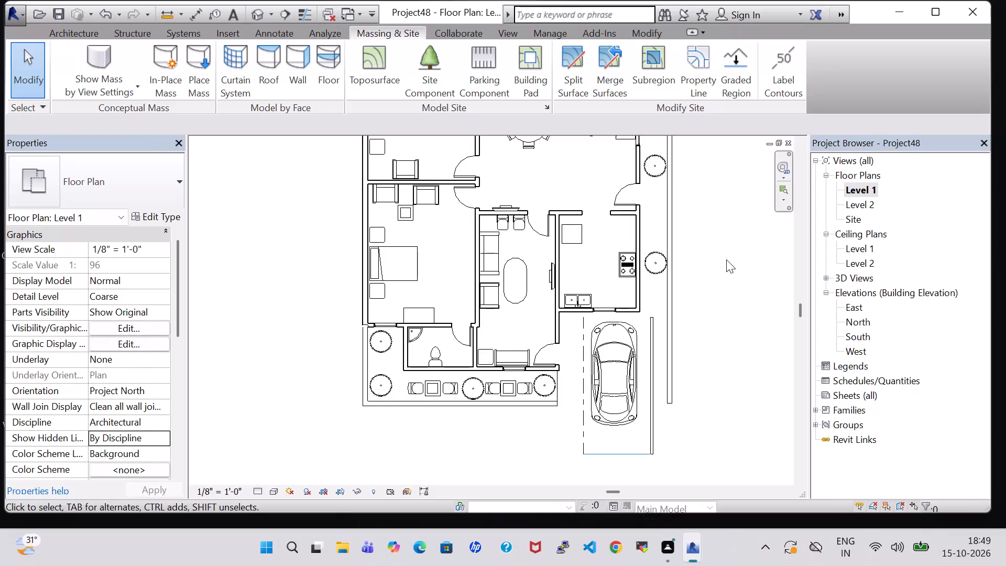
scroll(726, 263, "down", 2)
middle_click_drag(721, 223, 720, 314)
scroll(729, 304, "down", 1)
middle_click_drag(736, 296, 706, 306)
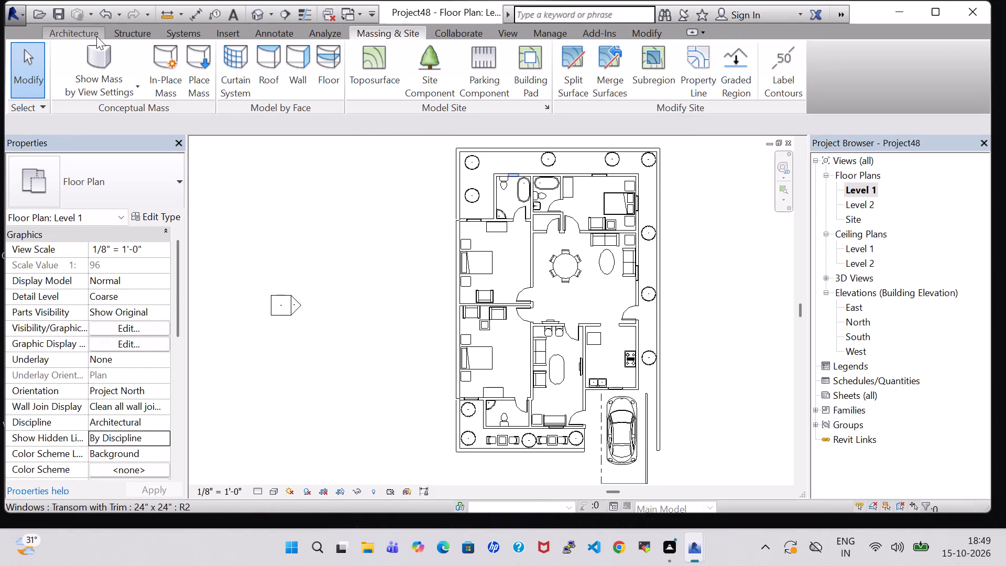
left_click(73, 39)
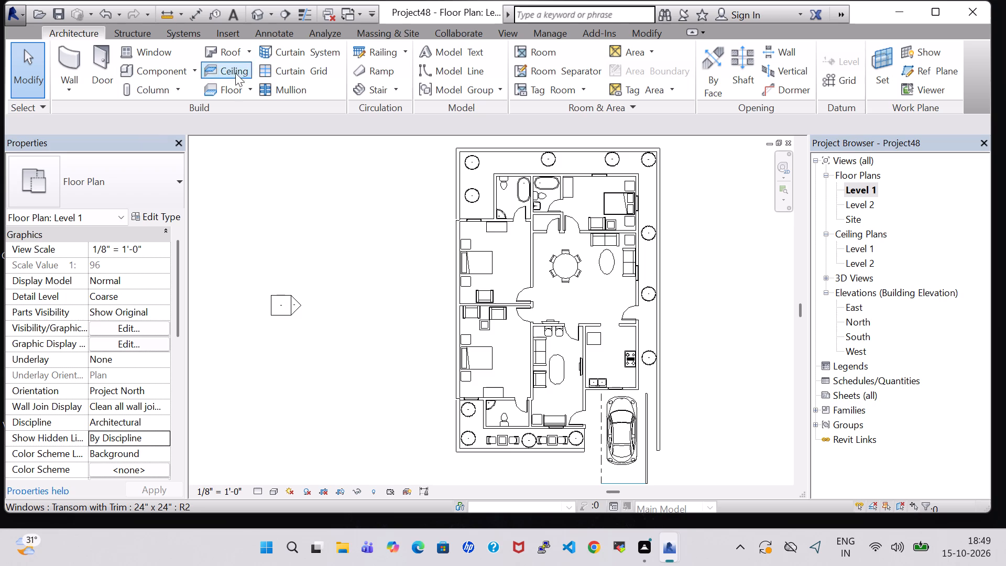
left_click(233, 92)
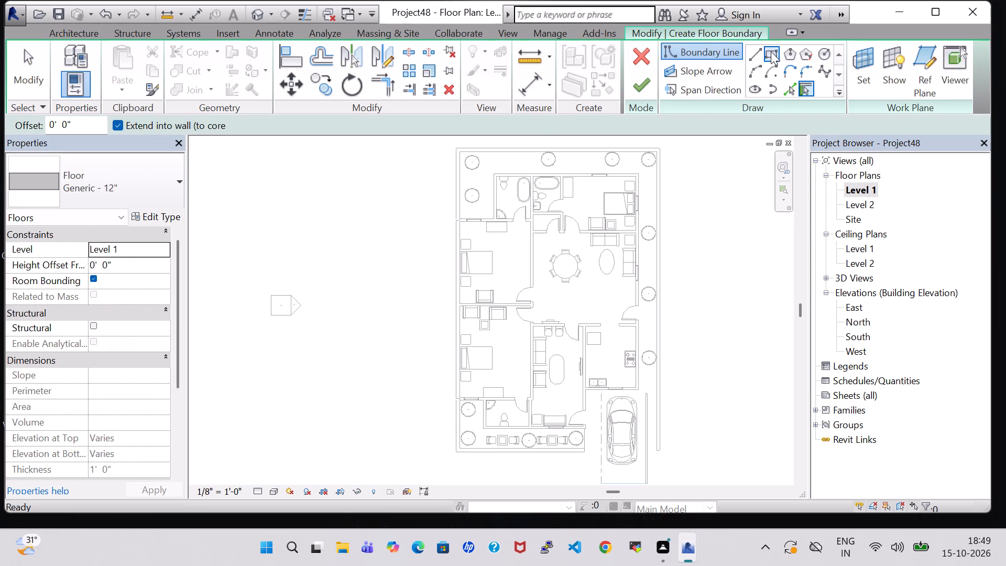
left_click(741, 51)
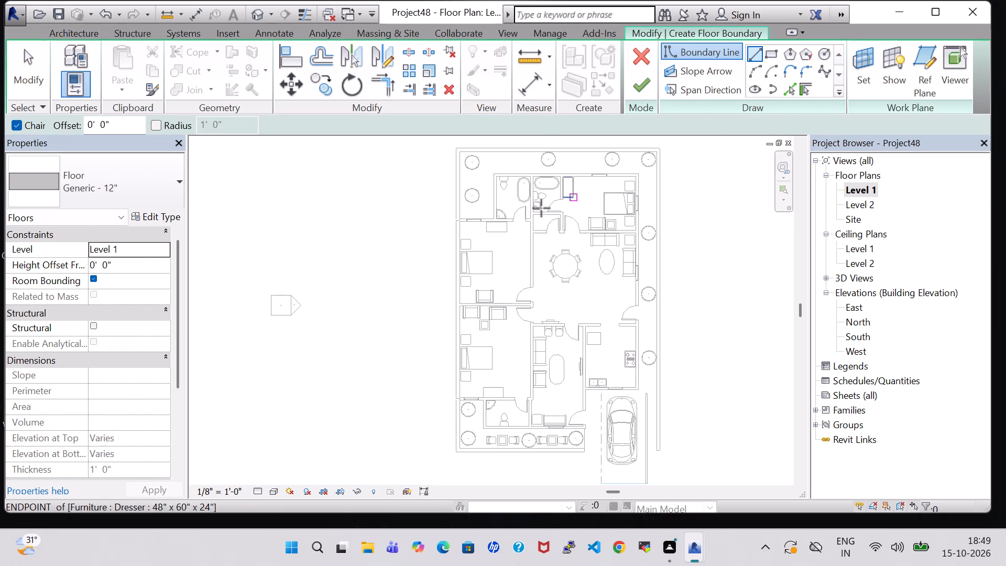
scroll(458, 222, "up", 8)
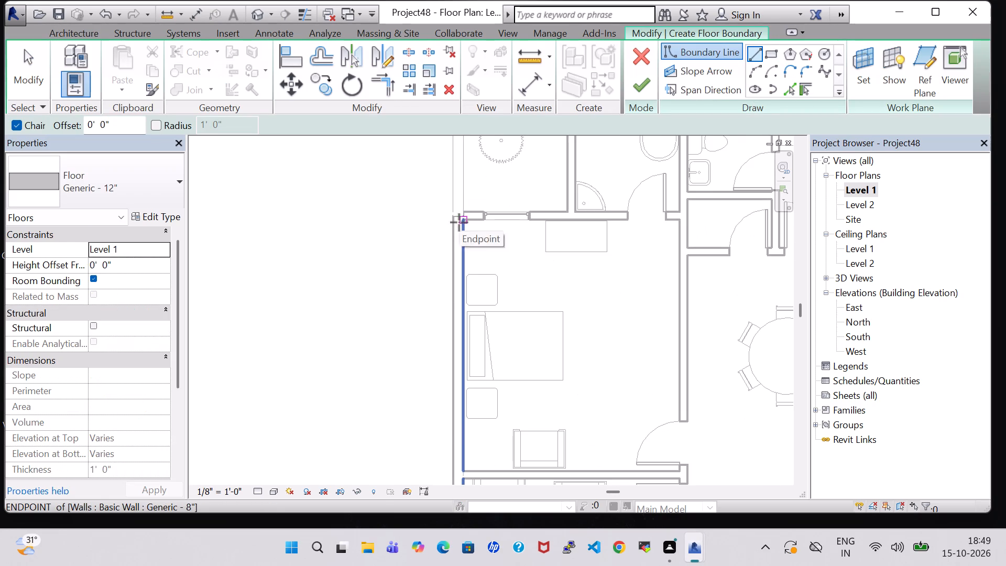
left_click(464, 212)
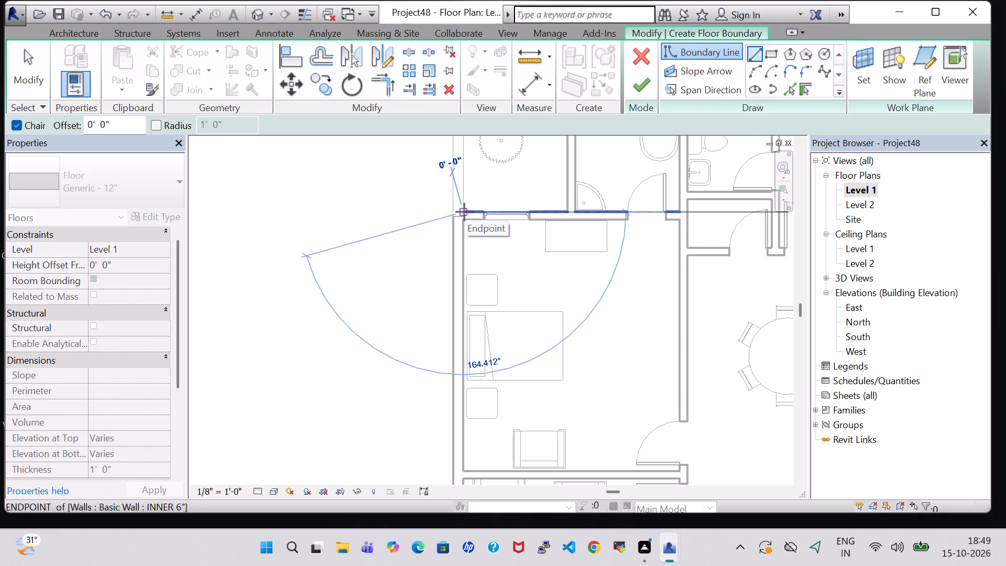
left_click(565, 210)
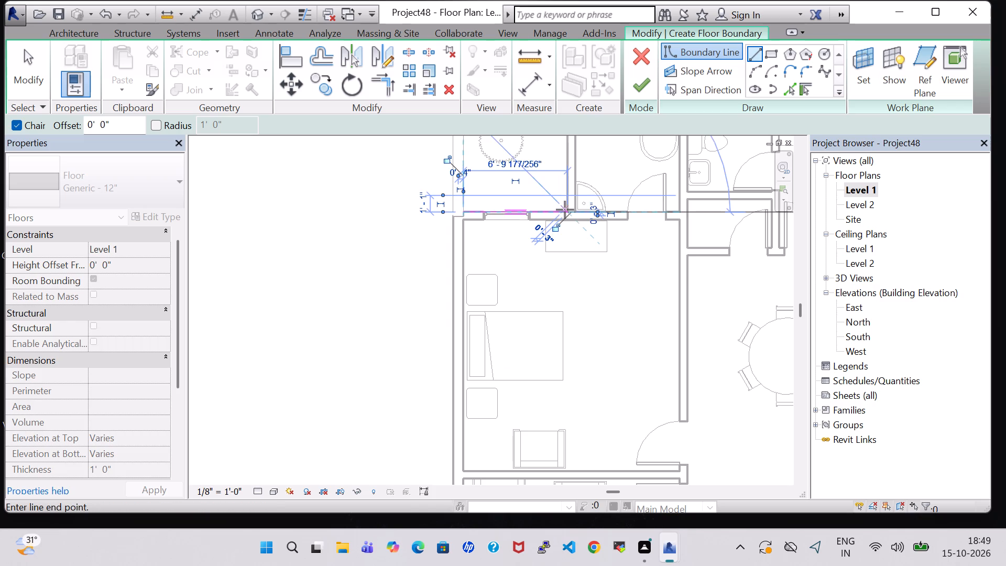
middle_click_drag(565, 210, 549, 375)
scroll(565, 210, "up", 1)
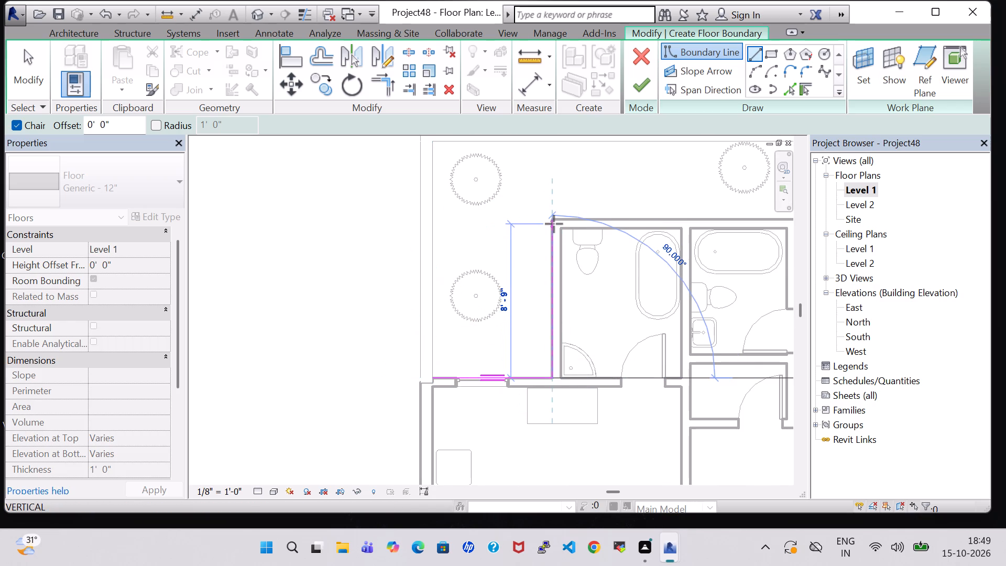
left_click(554, 220)
Continue the floor boundary 28'-11" along the rear wall, 43'-2" along the side wall to the kitchen corner and 10'-7" along the kitchen's front wall.
middle_click_drag(627, 220, 554, 228)
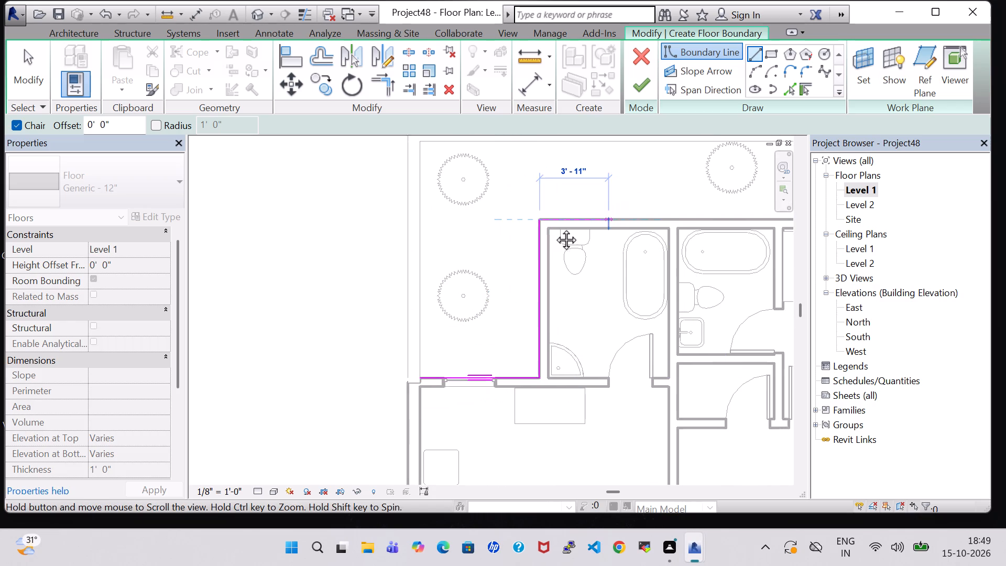
middle_click_drag(554, 228, 335, 233)
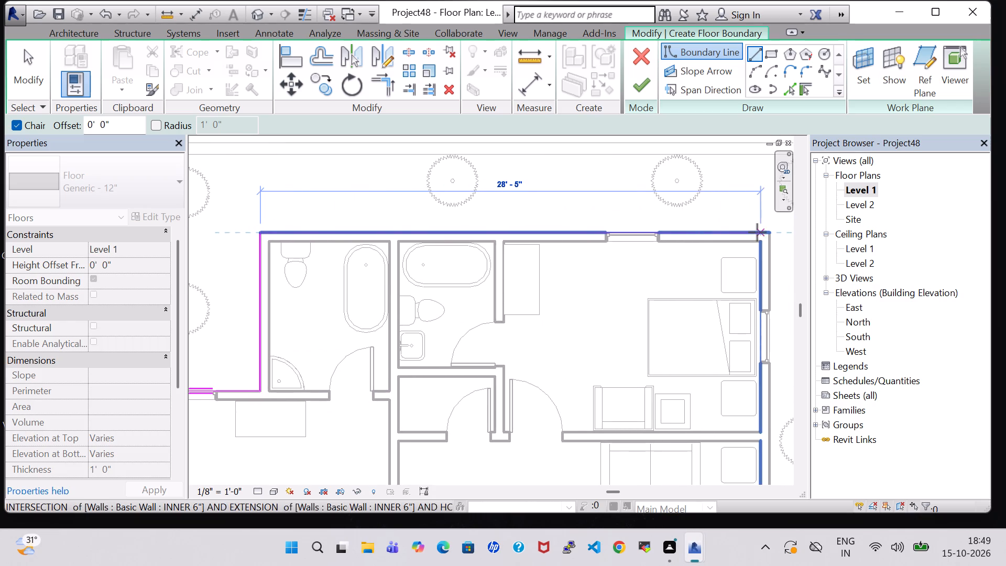
left_click(770, 232)
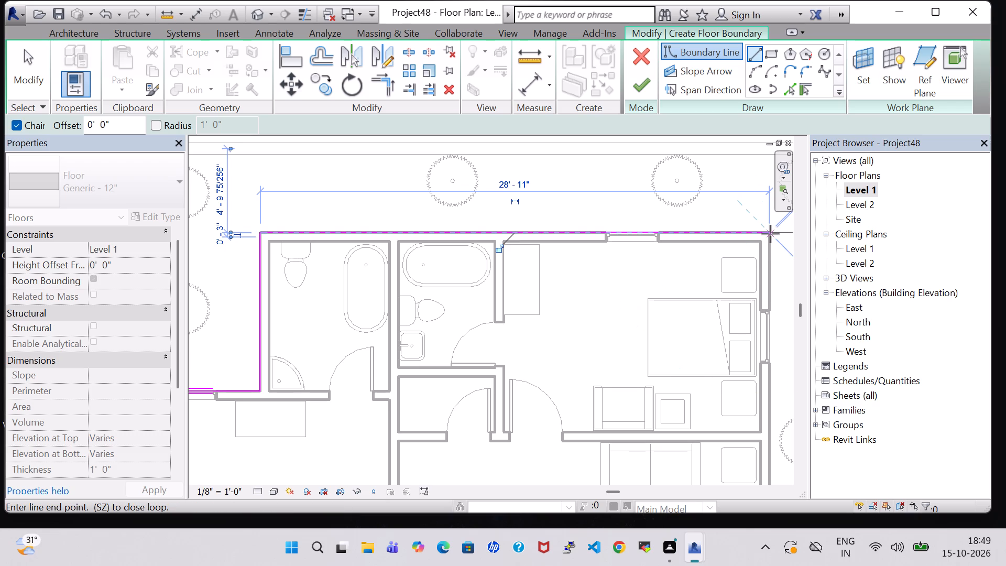
scroll(770, 234, "down", 3)
middle_click_drag(770, 234, 650, 215)
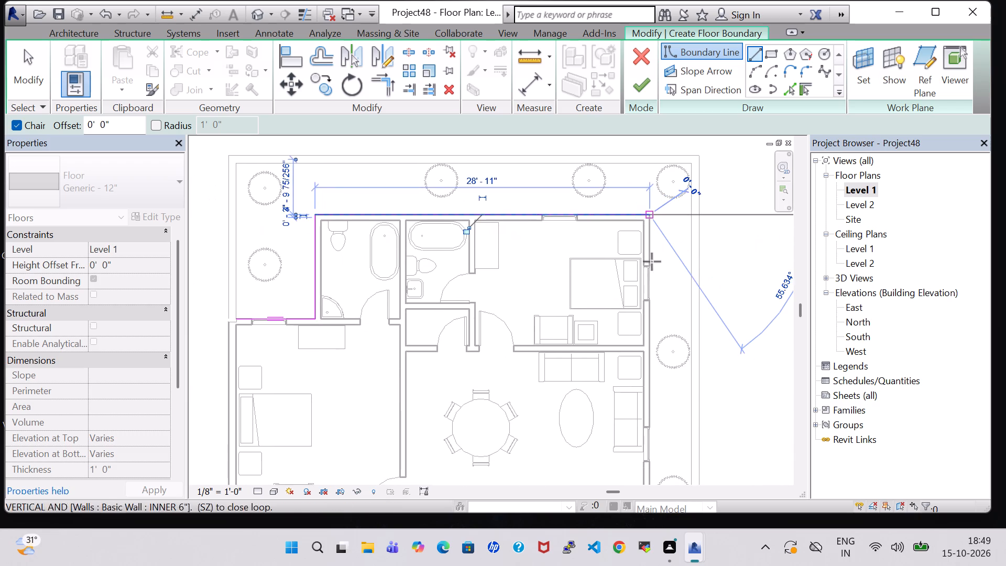
middle_click_drag(651, 432, 647, 148)
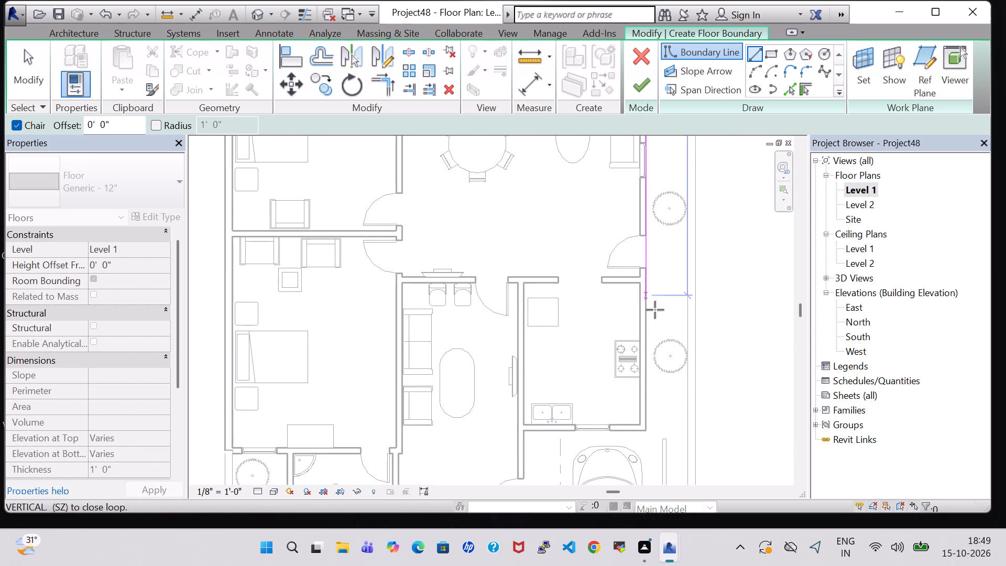
left_click(648, 430)
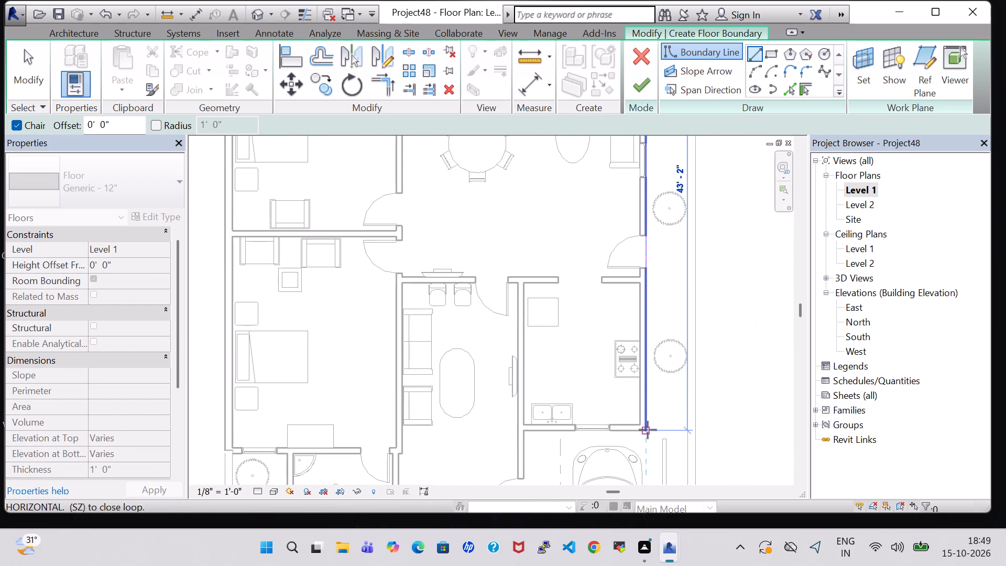
left_click(524, 433)
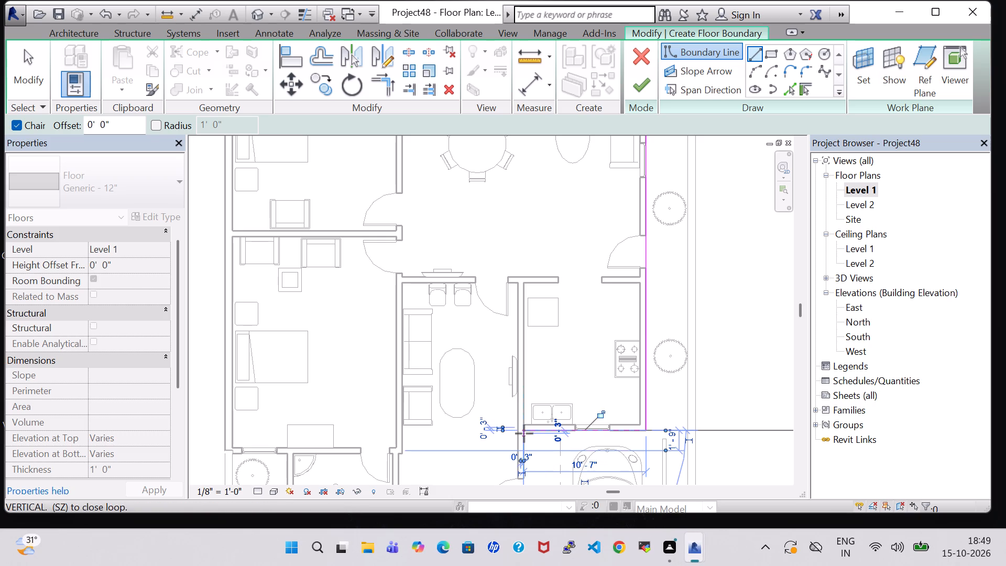
Continue the floor boundary 7'-9" along the entrance door wall, across the front wall and around the front bathroom to the outer side wall.
middle_click_drag(524, 433, 519, 177)
scroll(524, 433, "up", 1)
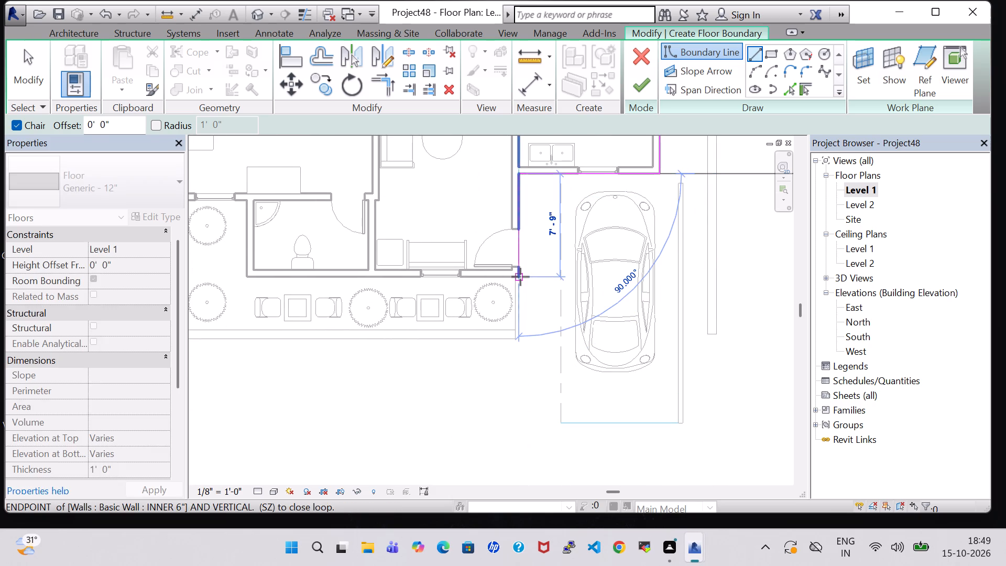
left_click(520, 277)
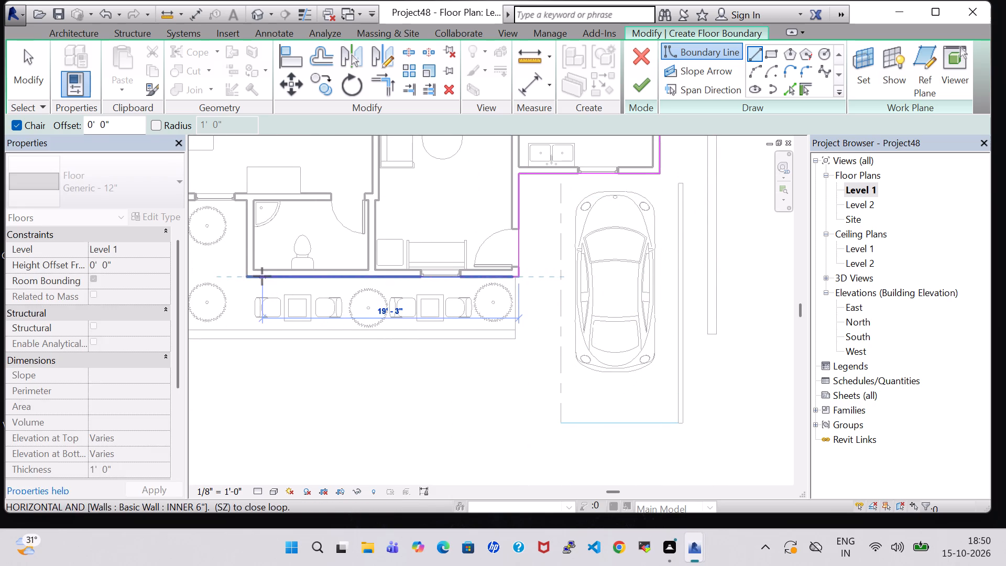
left_click(245, 276)
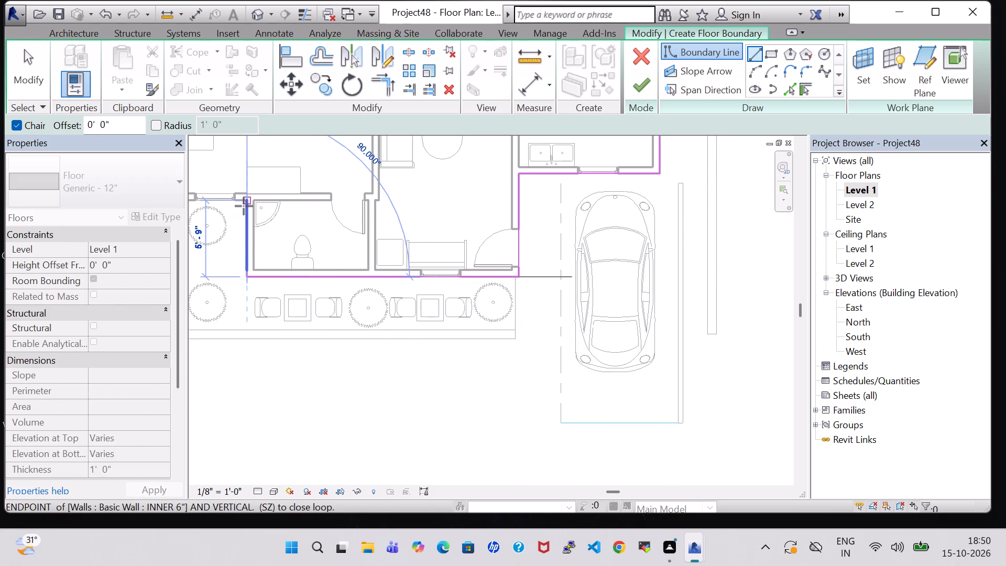
left_click(245, 204)
middle_click_drag(245, 204, 514, 214)
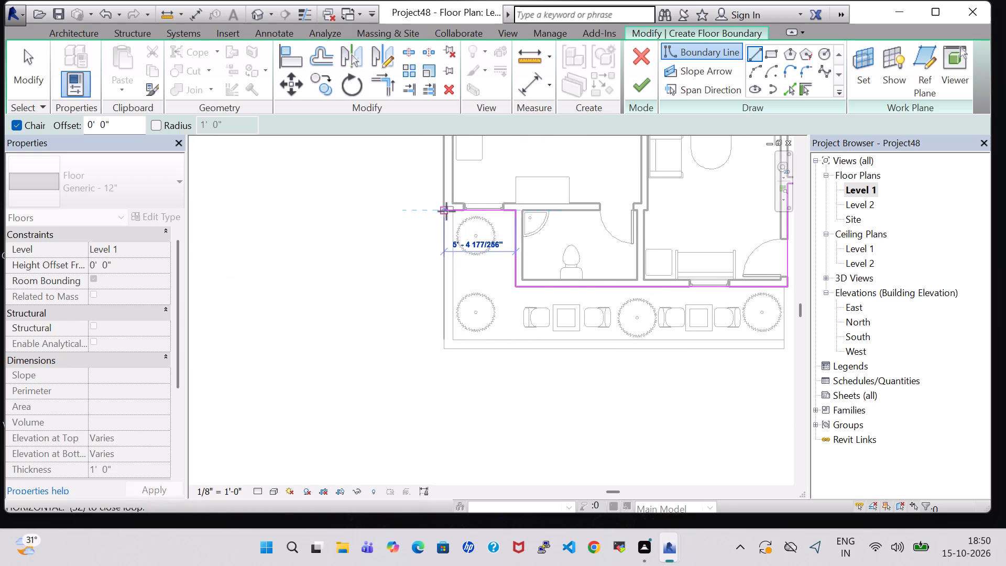
left_click(444, 211)
Run the floor boundary along the outer side wall of the two bedrooms, close the loop at its starting corner and finish the floor.
middle_click_drag(444, 182, 445, 366)
scroll(447, 198, "up", 1)
middle_click_drag(447, 198, 447, 385)
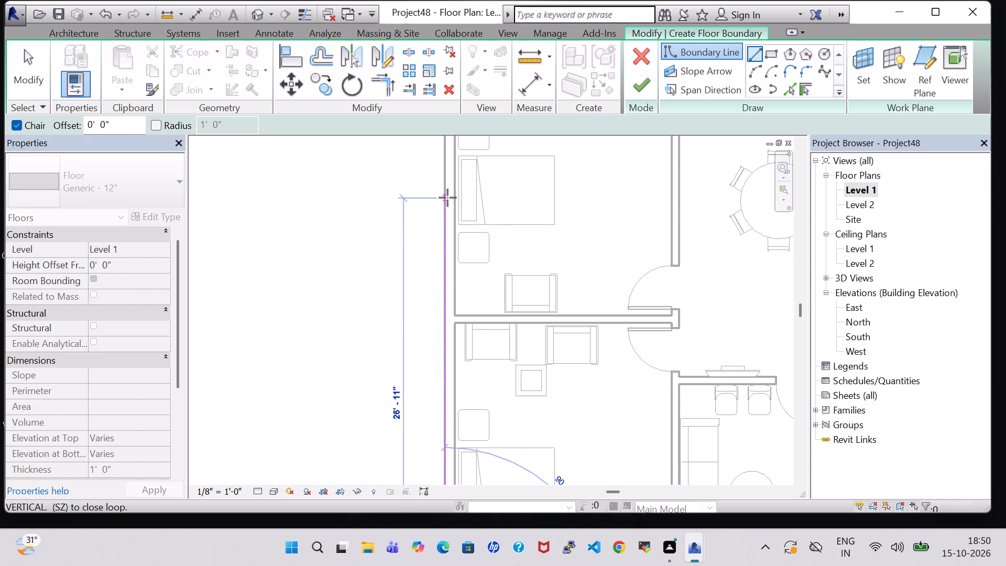
middle_click_drag(447, 198, 451, 402)
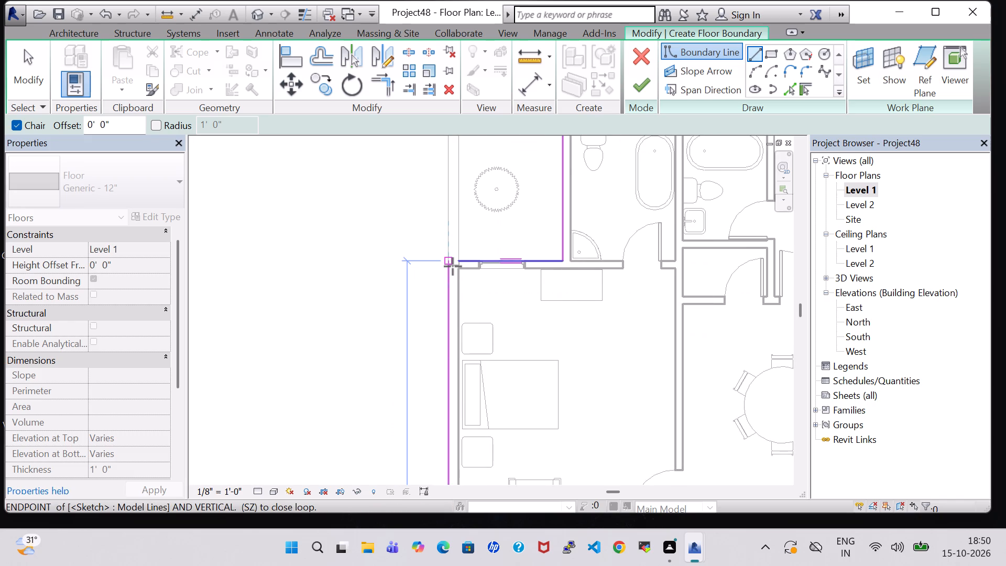
left_click(453, 266)
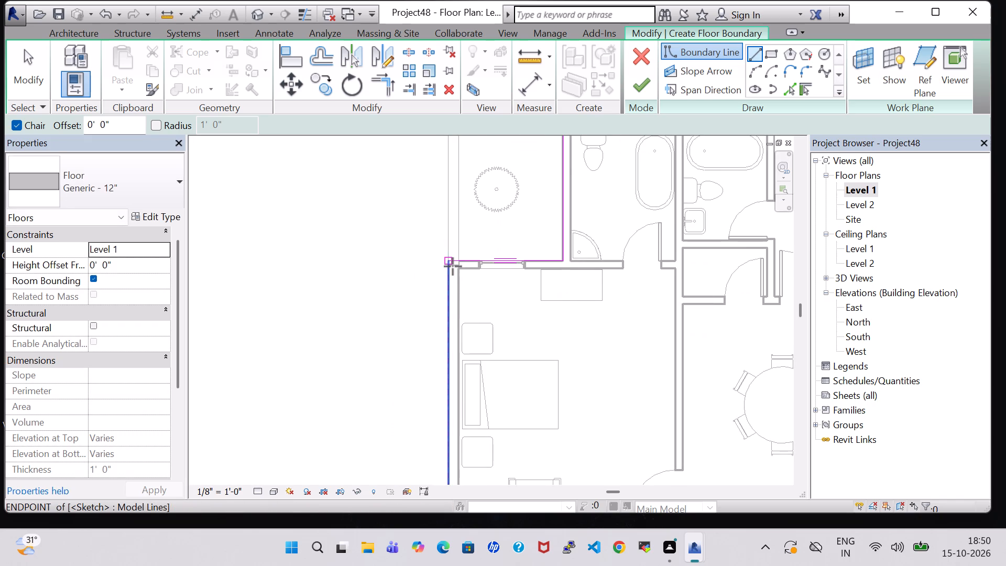
left_click(463, 260)
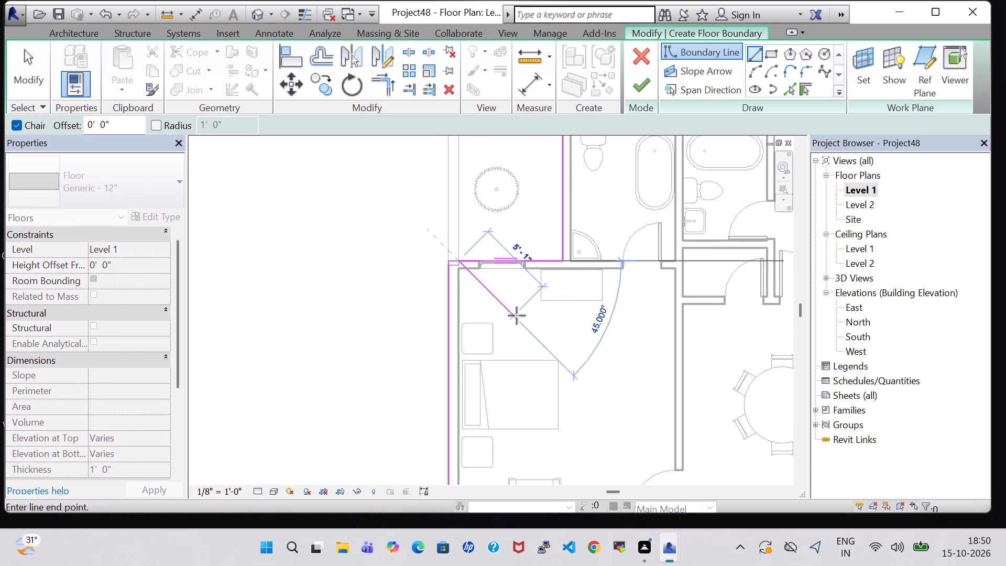
left_click(641, 83)
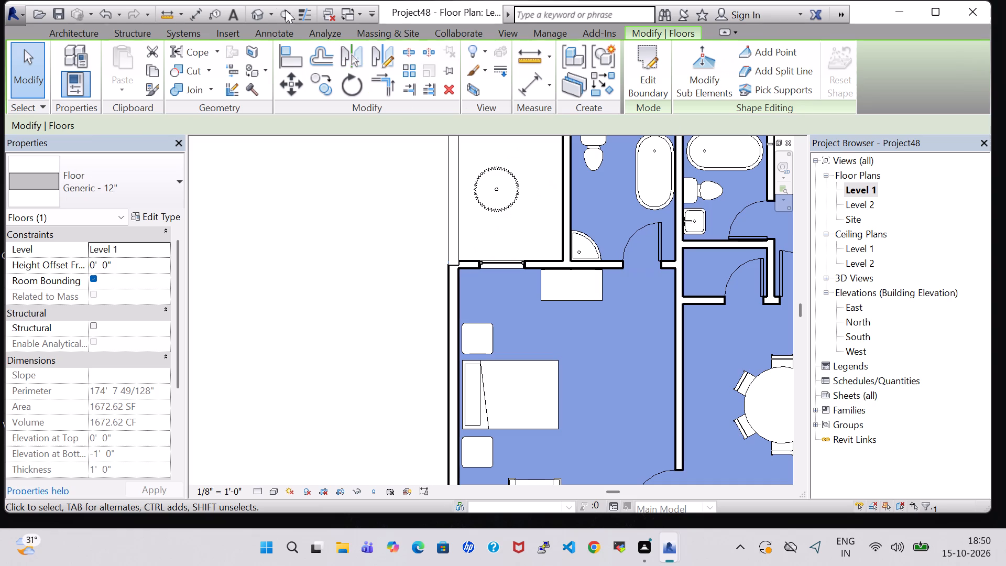
In the 3D view, edit the rear yard toposurface, adding two points at 0' 0" elevation along the rear boundary wall to close the gap.
left_click(258, 16)
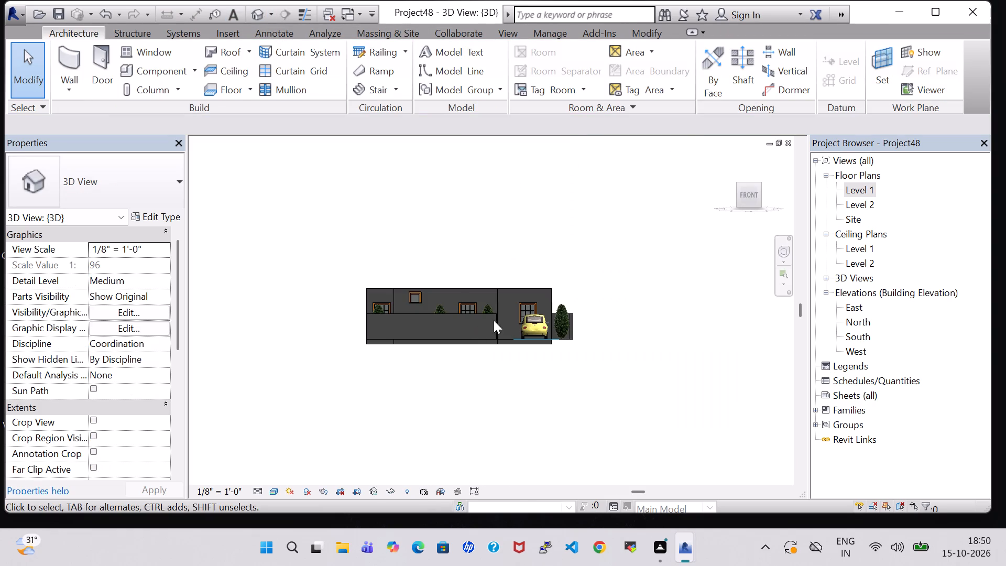
middle_click_drag(516, 205, 516, 288, "shift")
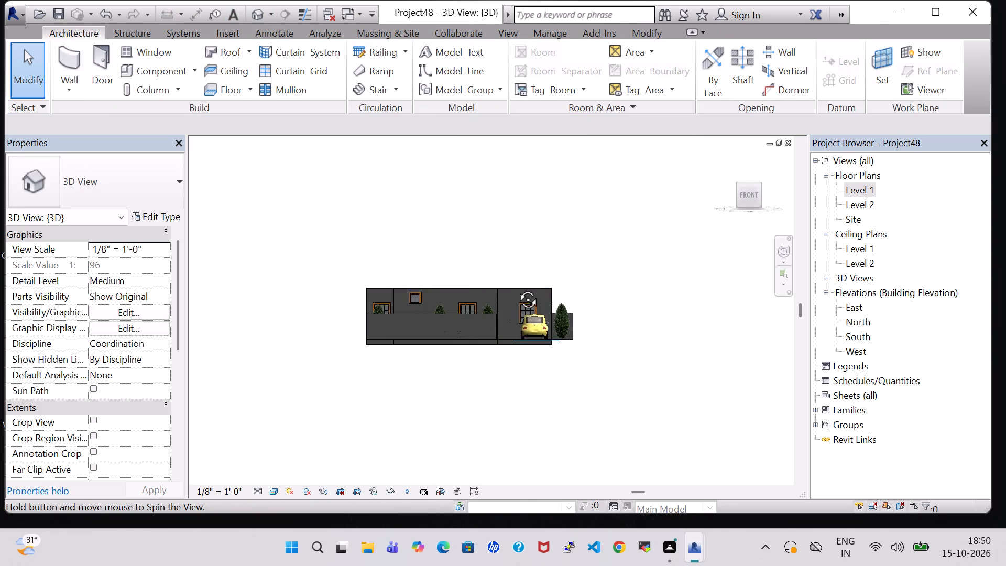
middle_click_drag(516, 288, 516, 371, "shift")
middle_click_drag(640, 287, 640, 348, "shift")
scroll(640, 287, "up", 1, "shift")
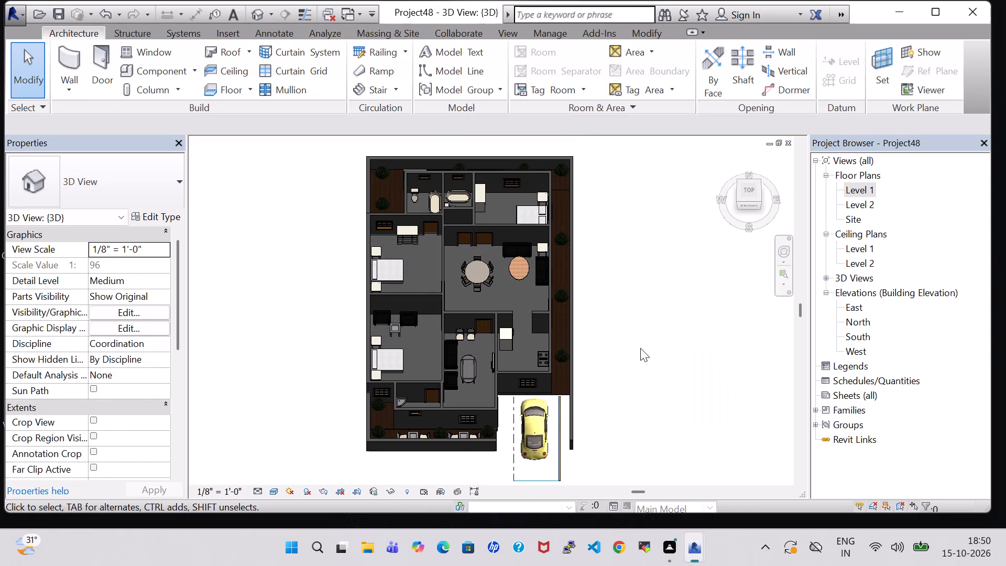
middle_click_drag(615, 220, 620, 278, "shift")
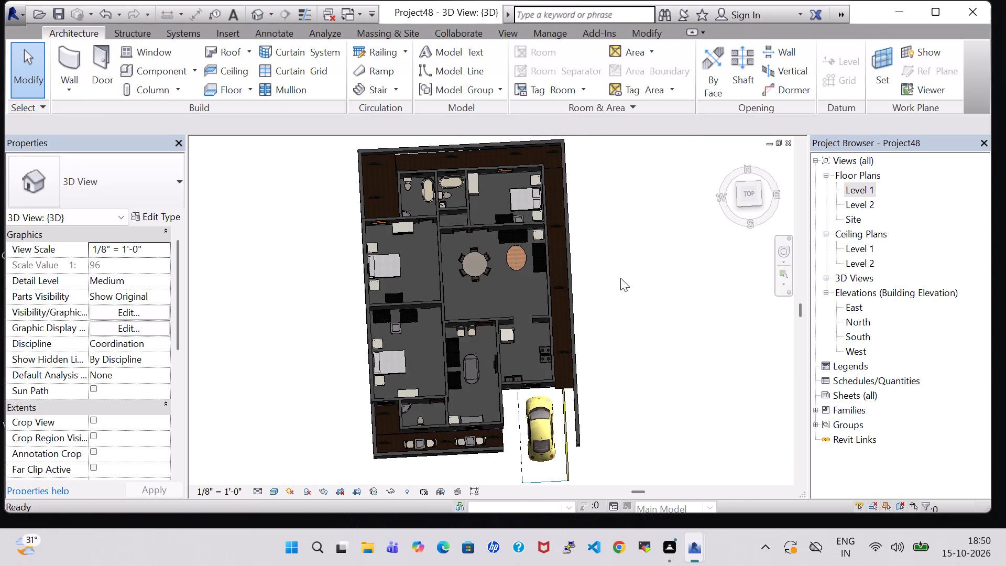
scroll(611, 210, "up", 4)
middle_click_drag(611, 210, 692, 433)
scroll(611, 210, "up", 2)
left_click(304, 299)
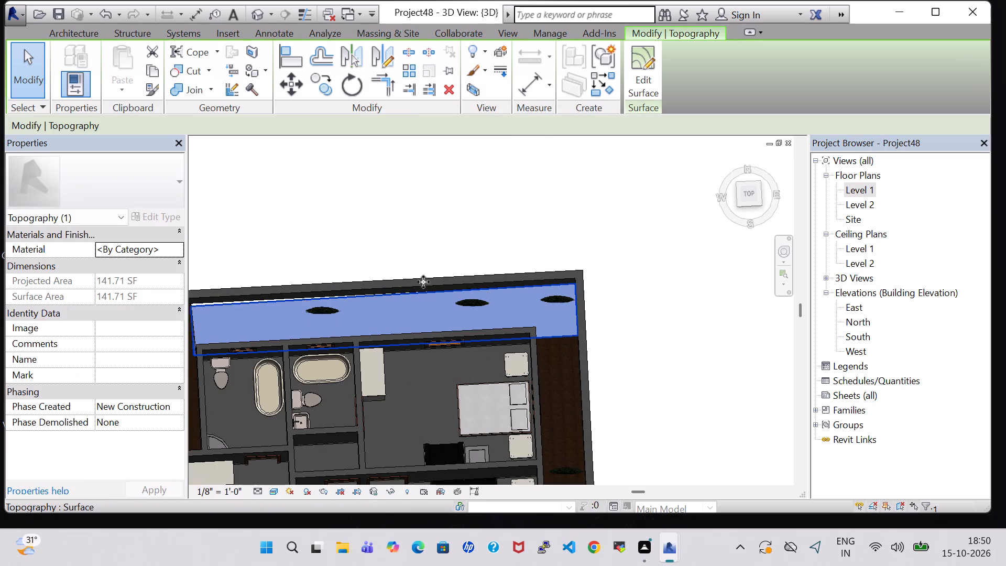
left_click(641, 87)
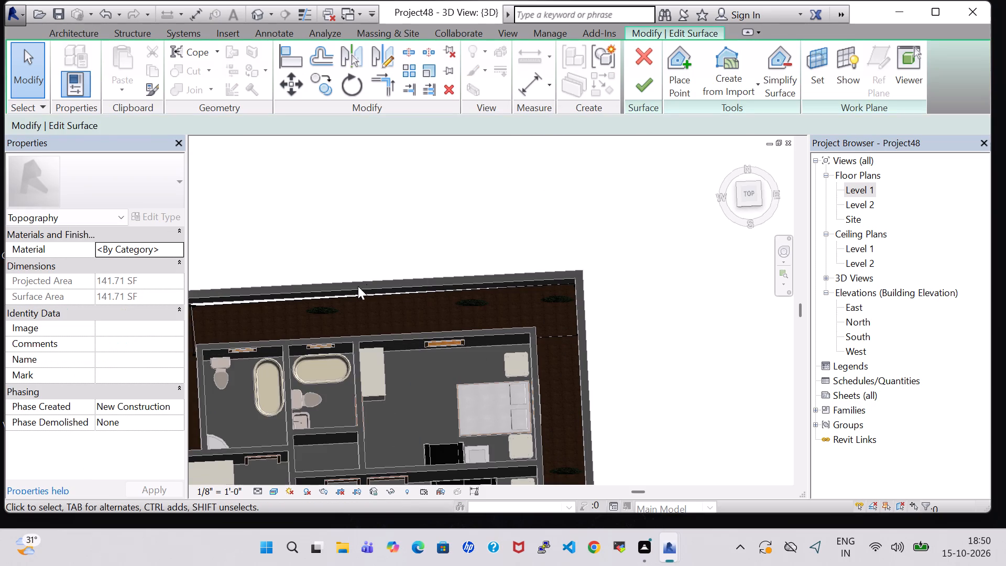
left_click(679, 83)
scroll(432, 203, "up", 4)
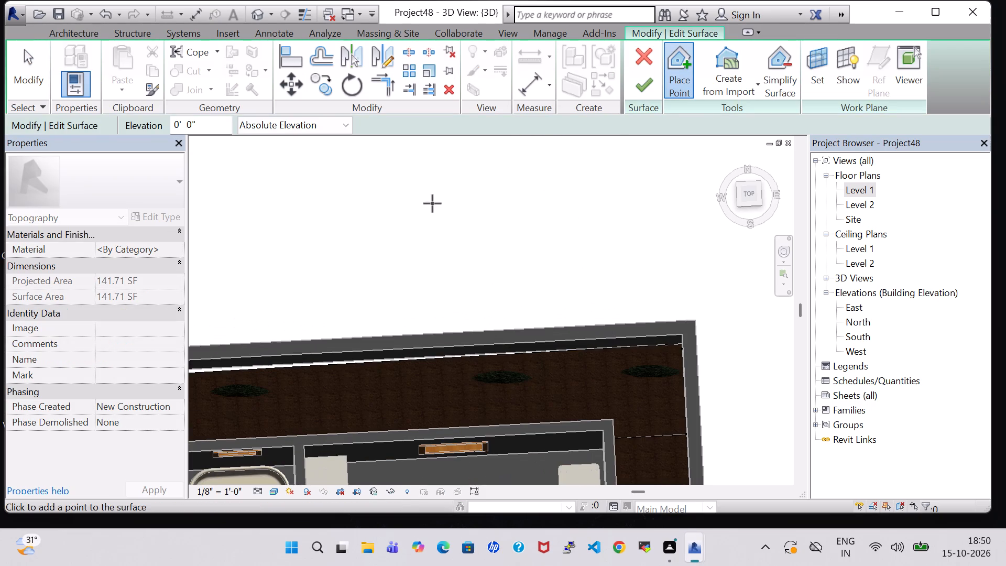
left_click(347, 361)
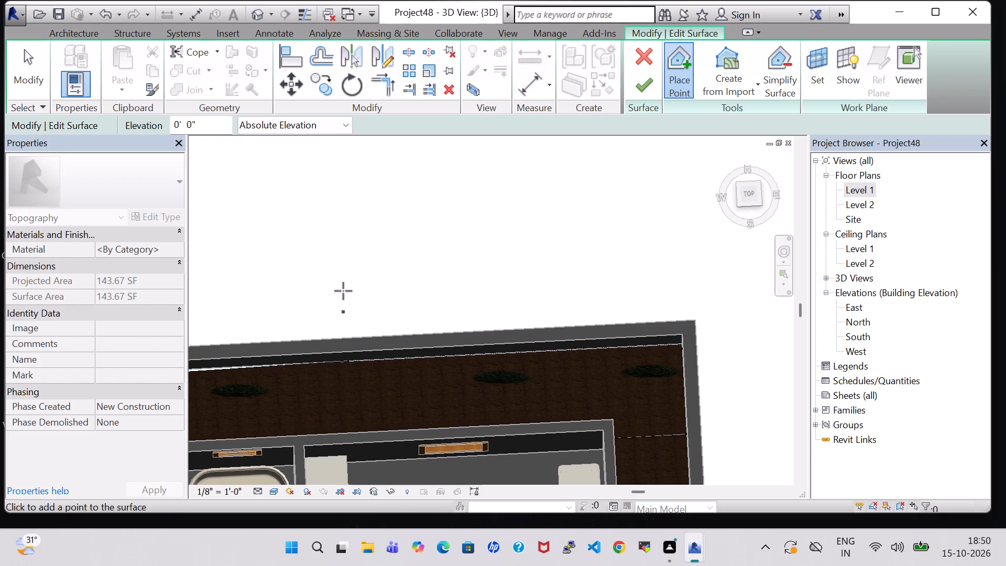
middle_click_drag(343, 291, 579, 291)
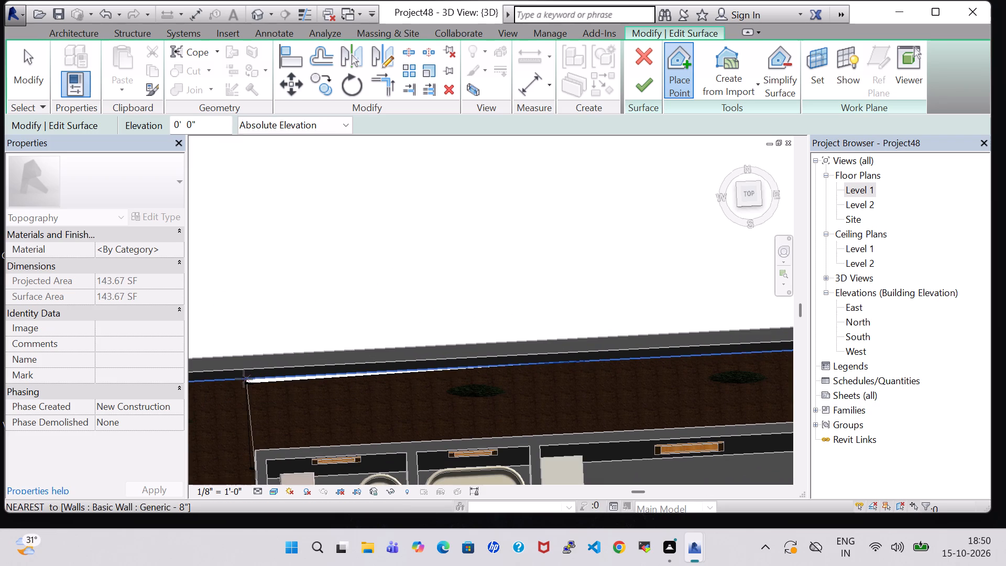
left_click(247, 379)
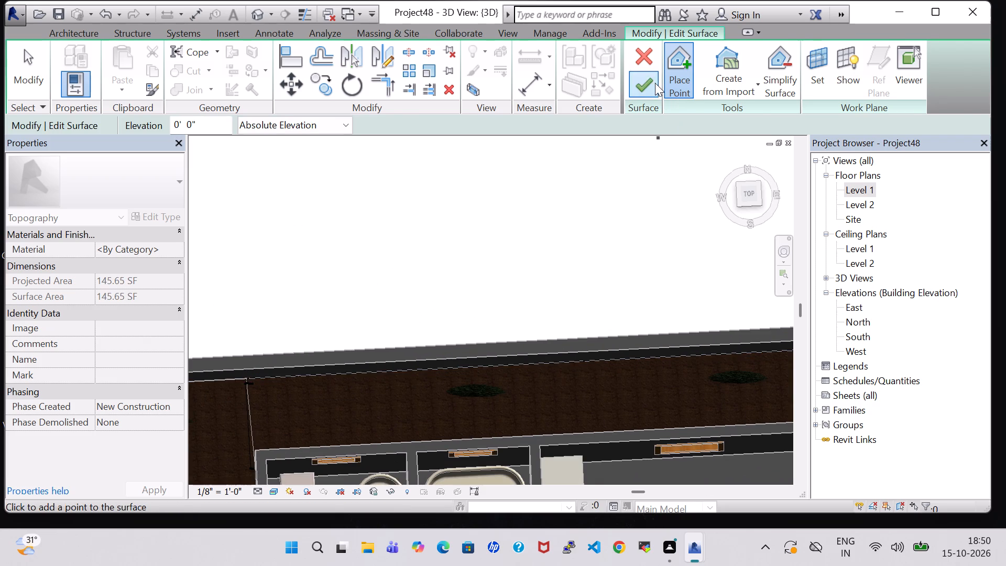
left_click(654, 83)
Examine the yard surfaces and the outside of the house in 3D from above and from the front.
scroll(633, 211, "down", 9)
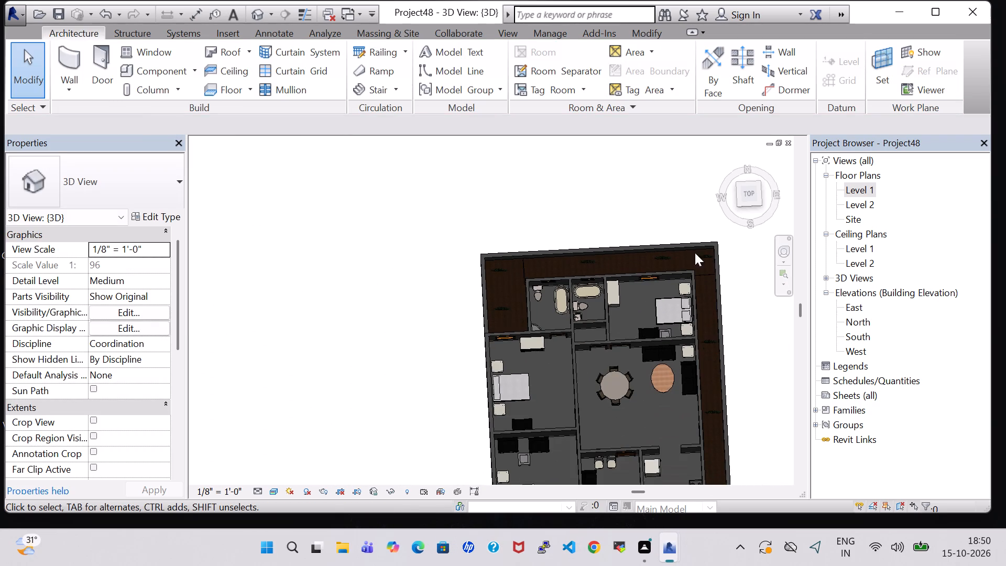
middle_click_drag(740, 351, 704, 284)
middle_click_drag(730, 383, 709, 367, "shift")
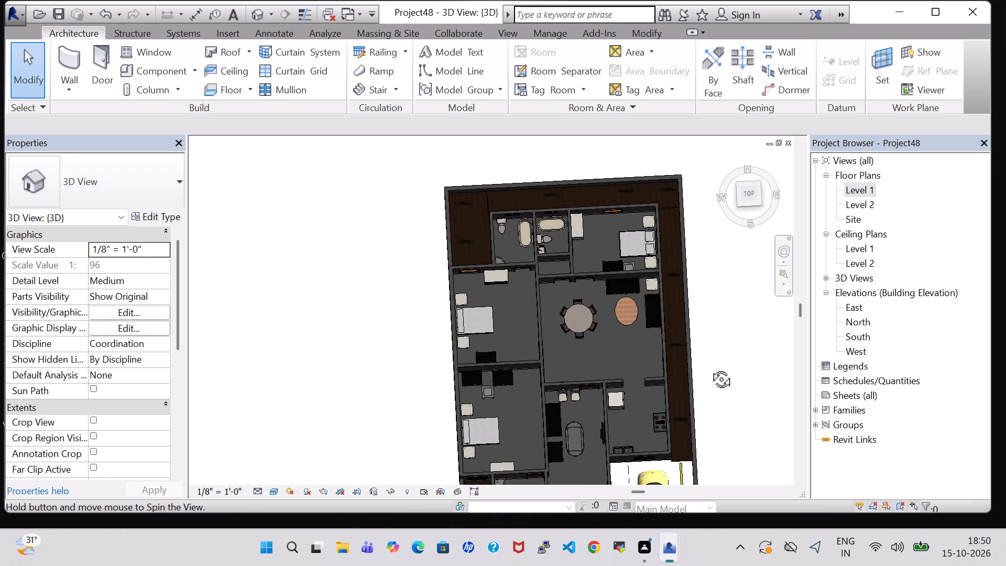
middle_click_drag(709, 367, 705, 243, "shift")
middle_click_drag(726, 430, 716, 291)
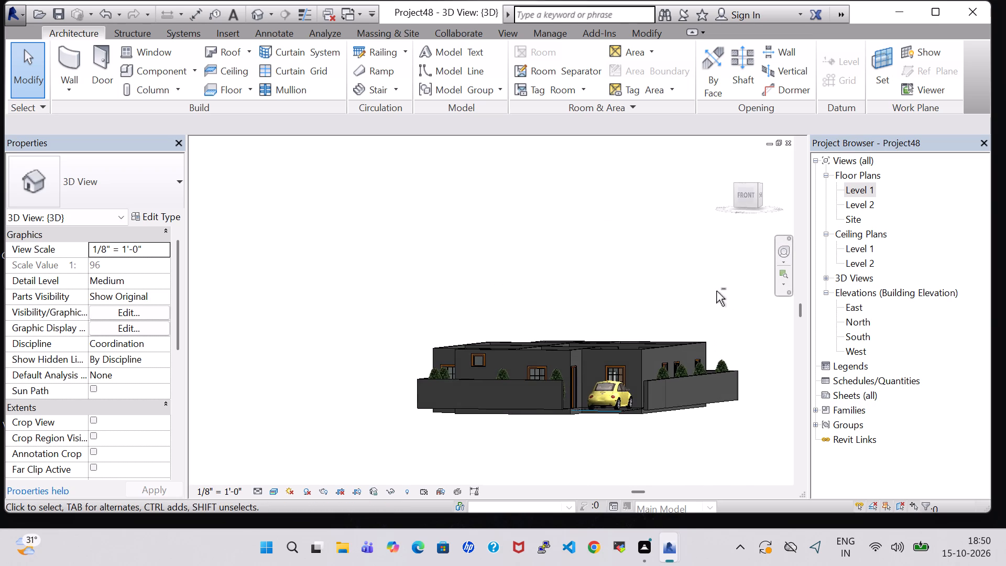
middle_click_drag(520, 439, 575, 449, "shift")
middle_click_drag(575, 449, 541, 506, "shift")
middle_click_drag(559, 238, 566, 175, "shift")
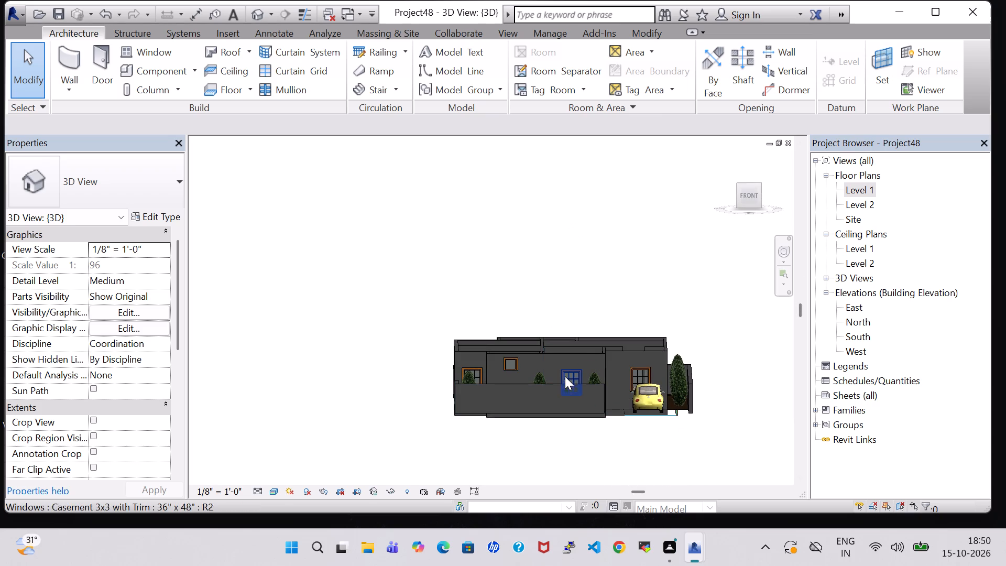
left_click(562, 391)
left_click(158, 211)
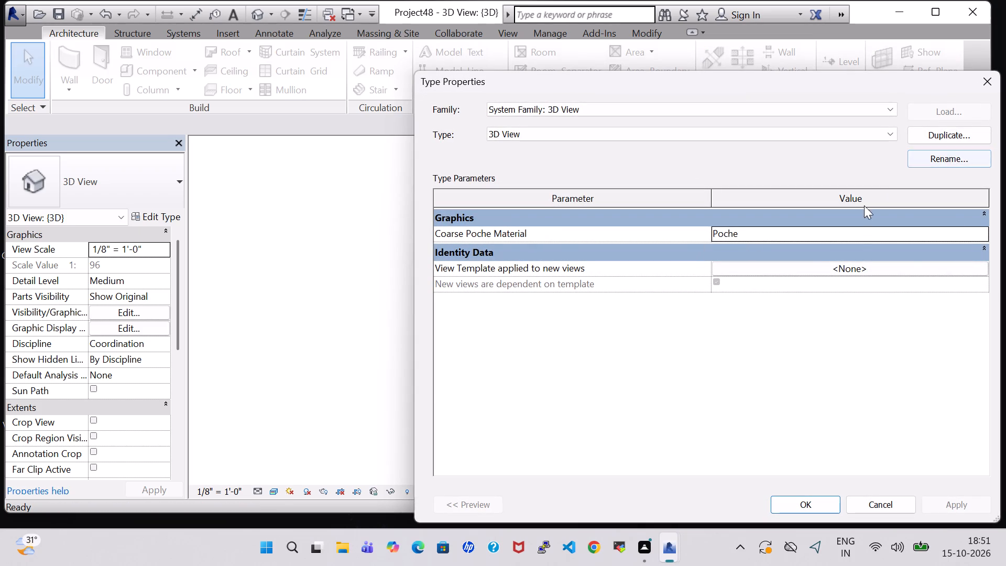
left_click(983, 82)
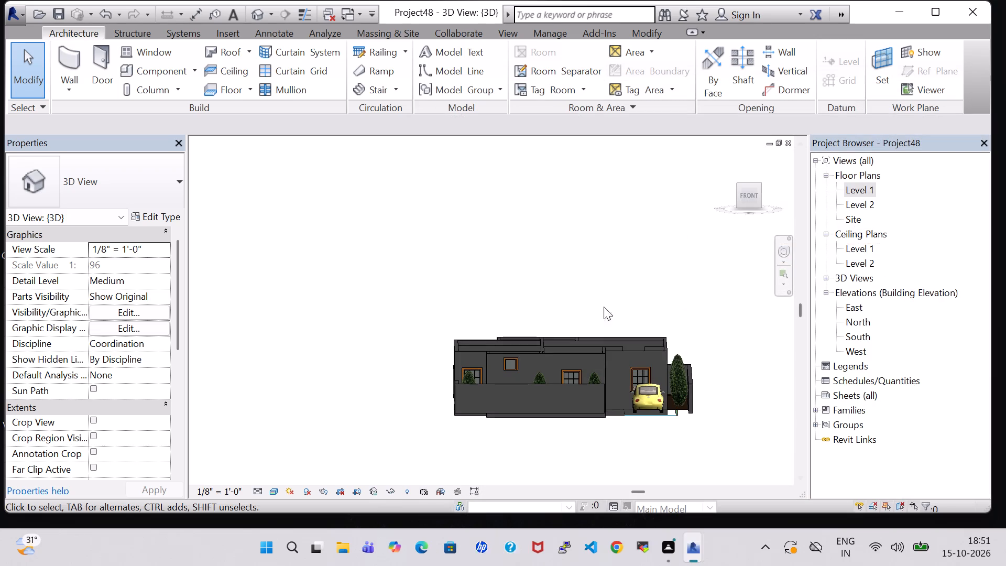
Assign the Brick, Common material to the structure layer of the INNER 6" wall type.
left_click(558, 357)
left_click(146, 217)
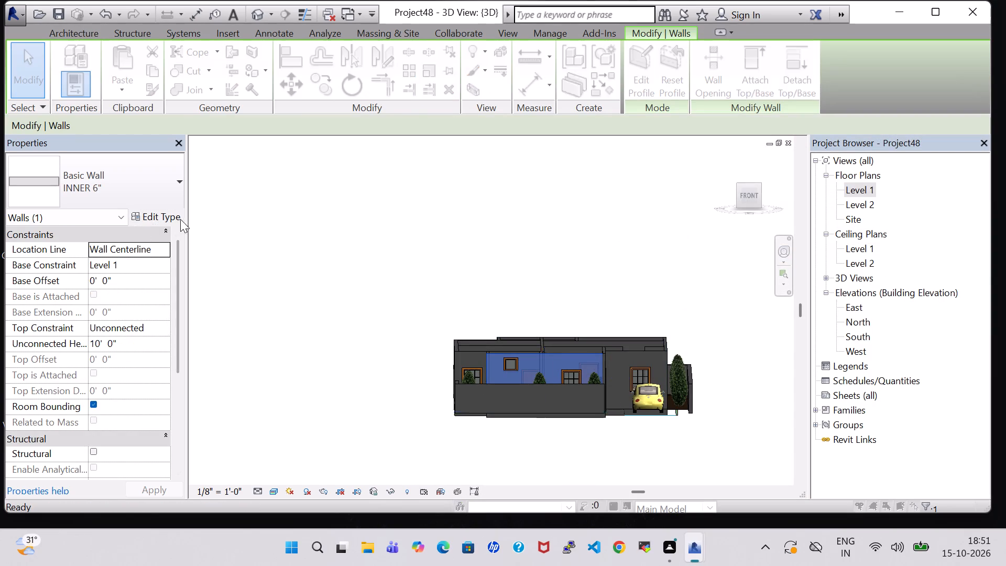
left_click(860, 235)
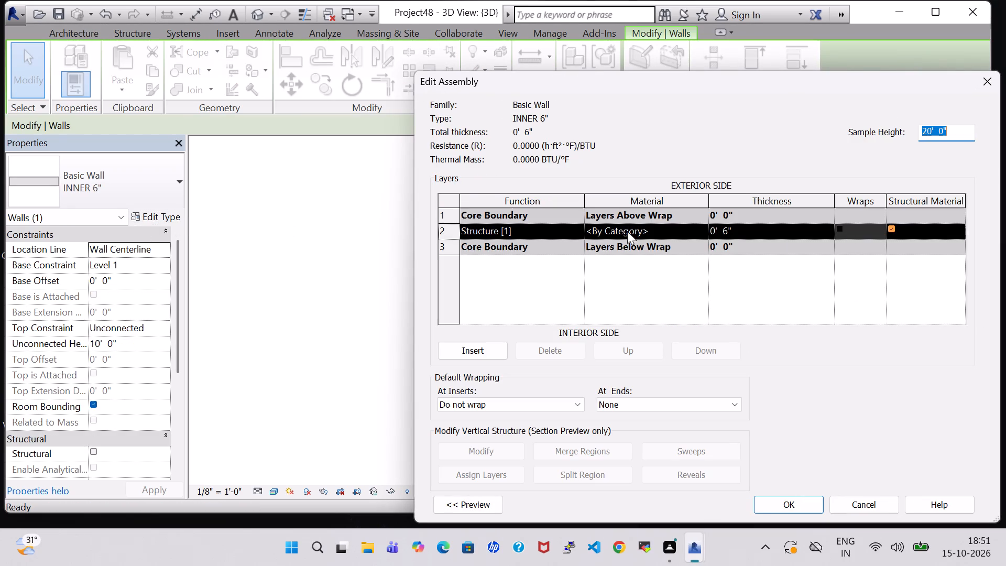
left_click(702, 230)
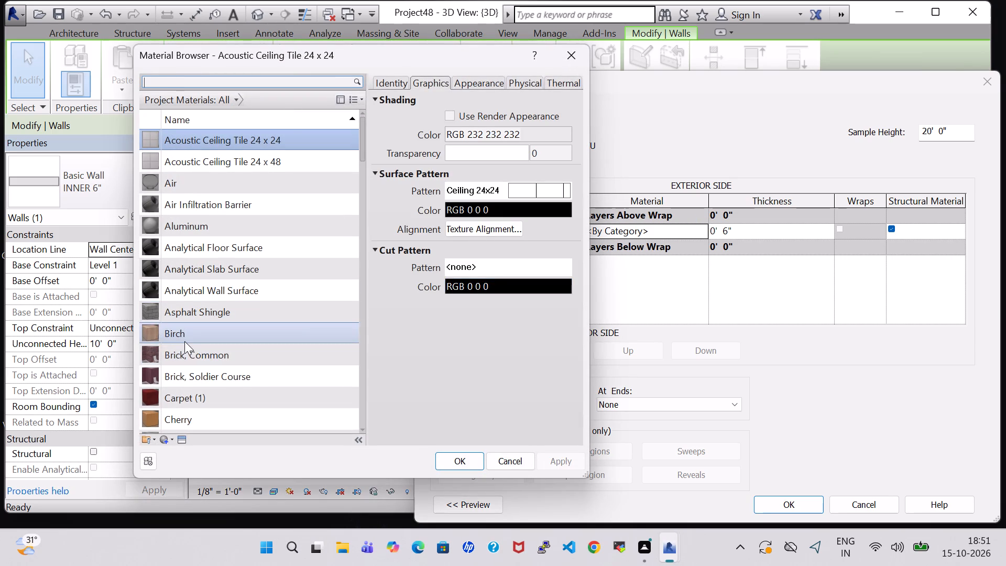
left_click(209, 356)
left_click(475, 456)
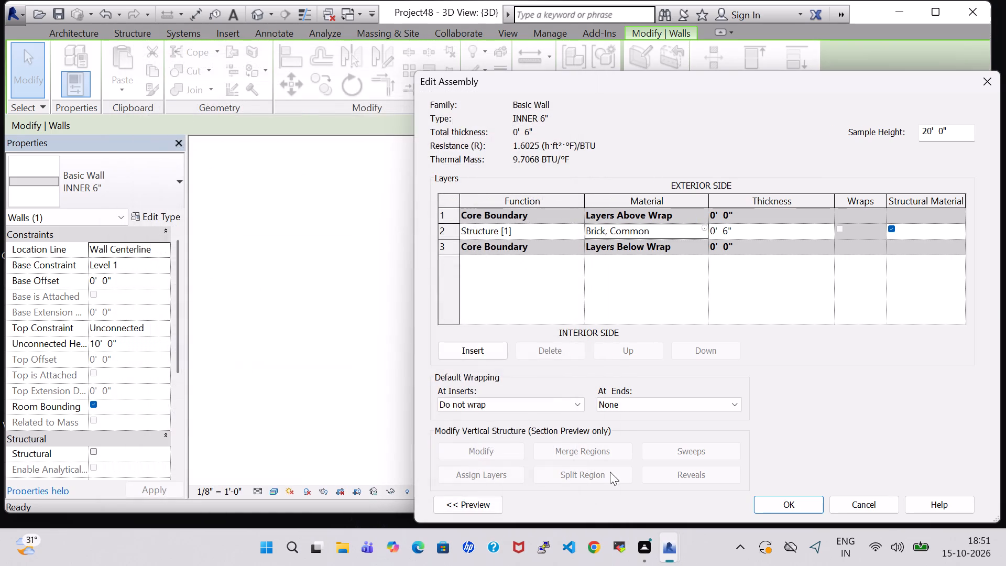
left_click(787, 511)
left_click(816, 502)
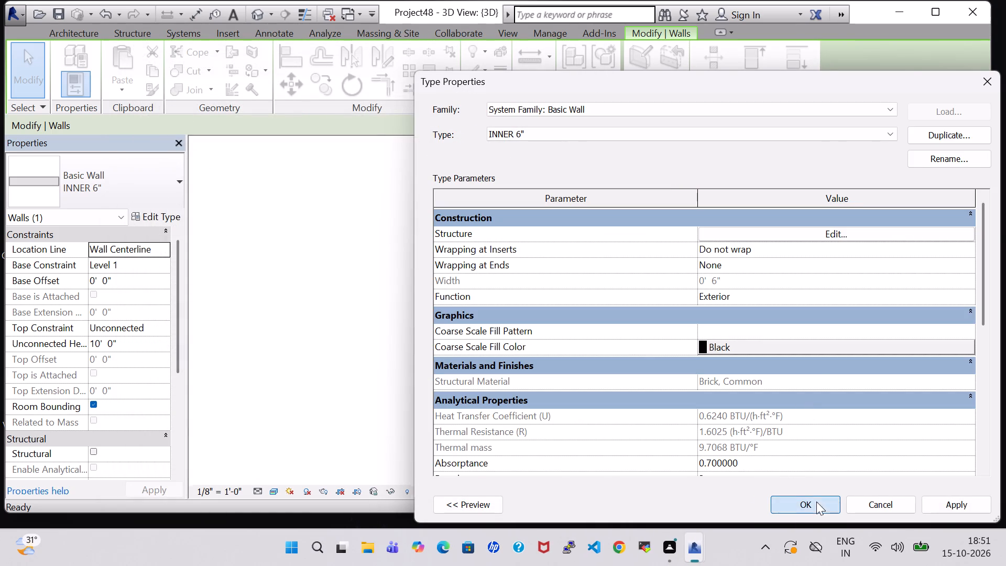
left_click(651, 274)
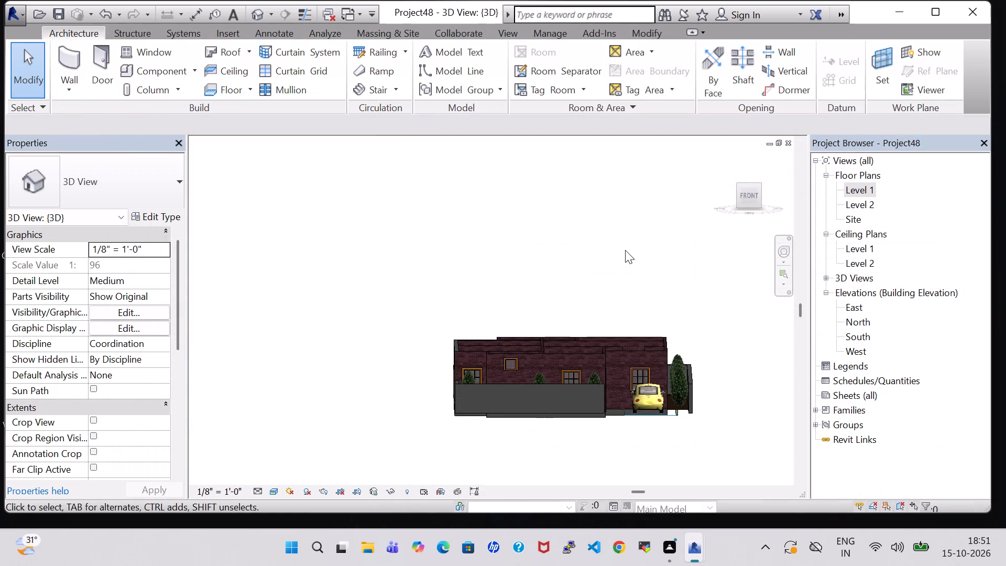
Assign the Brick, Common material to the structure layer of the Generic - 8" wall type used for the bedrooms' outer side wall.
middle_click_drag(616, 245, 613, 372, "shift")
scroll(613, 361, "up", 1, "shift")
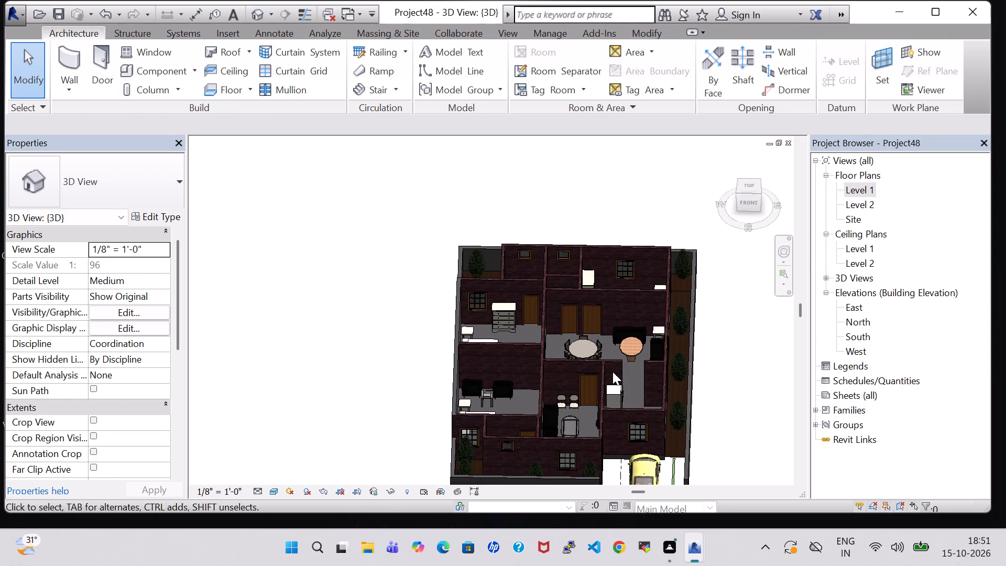
middle_click_drag(733, 371, 686, 356)
left_click(668, 318)
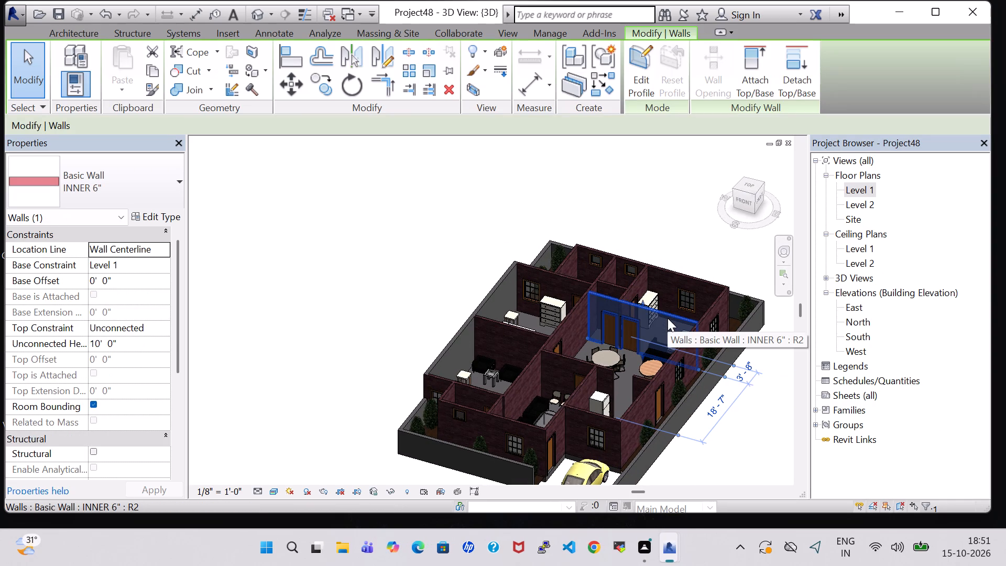
left_click(641, 398)
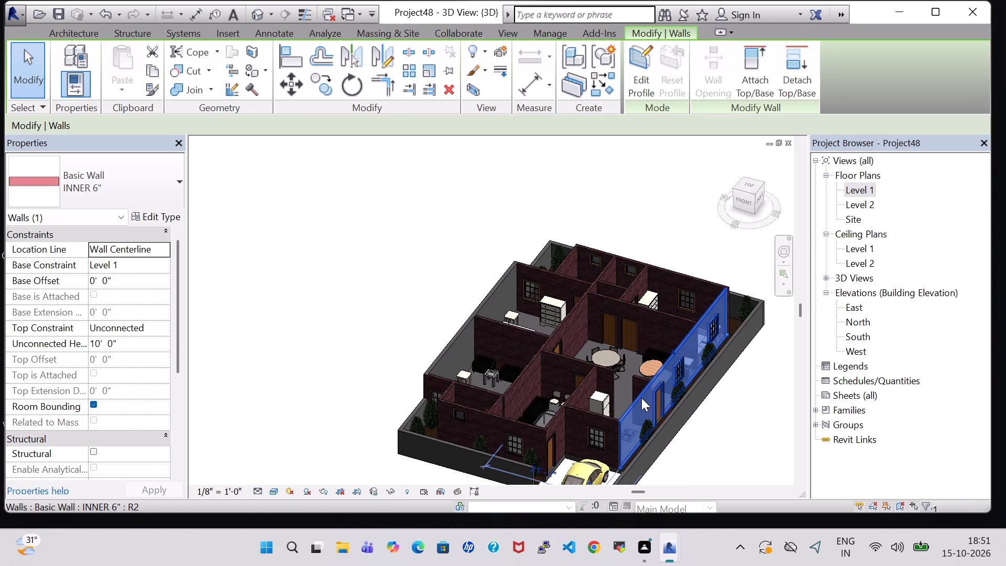
left_click(652, 204)
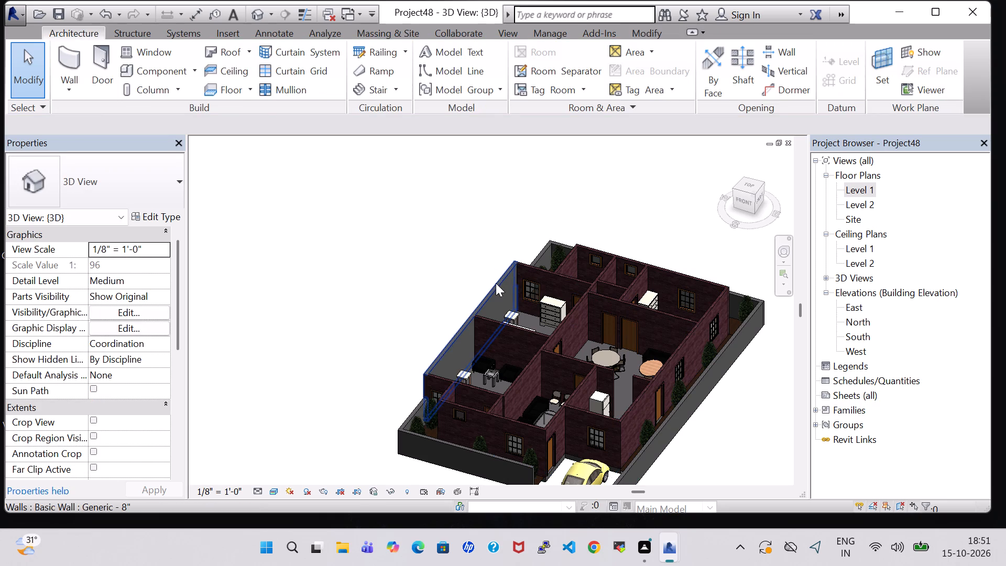
left_click(496, 283)
left_click(161, 219)
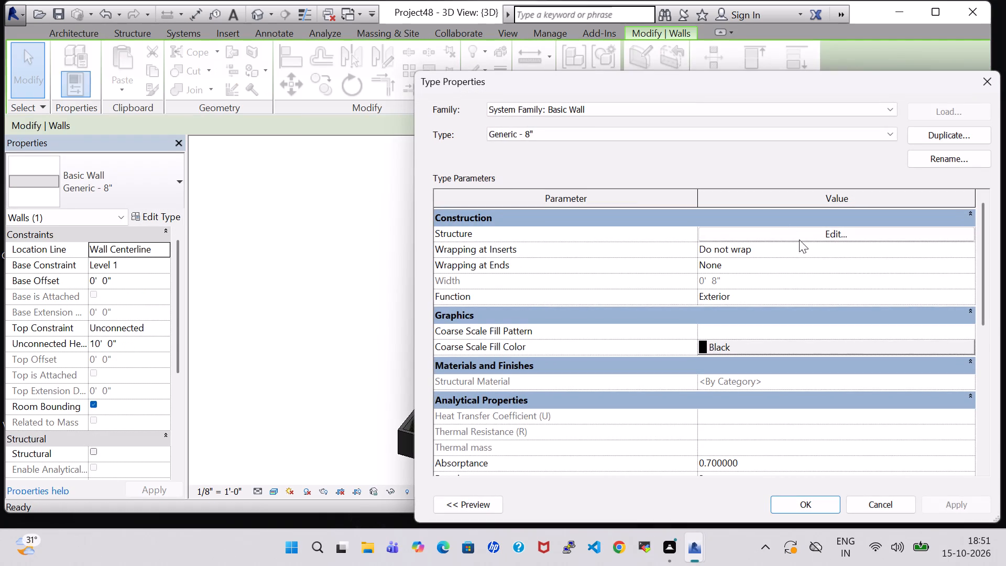
left_click(825, 233)
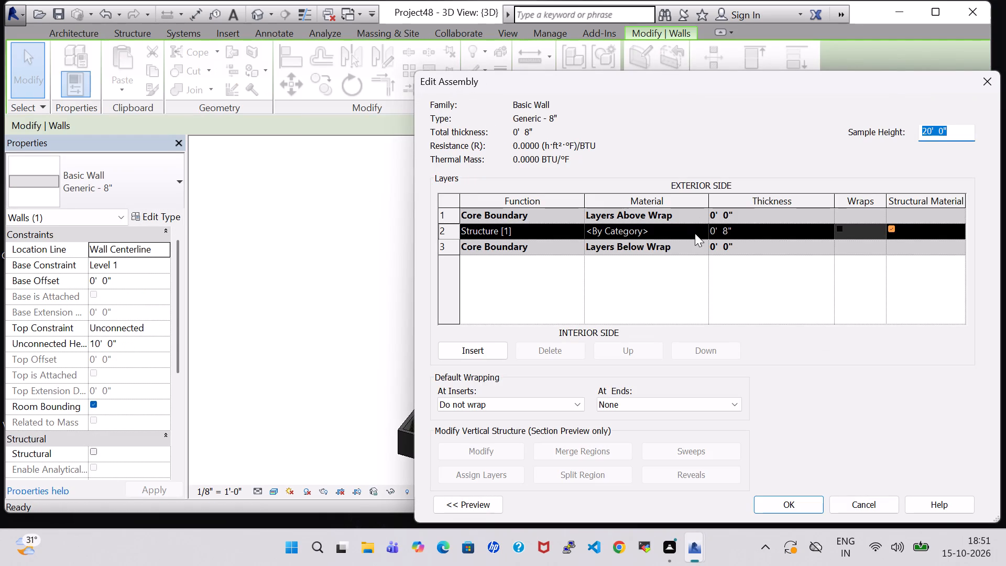
left_click(695, 233)
left_click(705, 226)
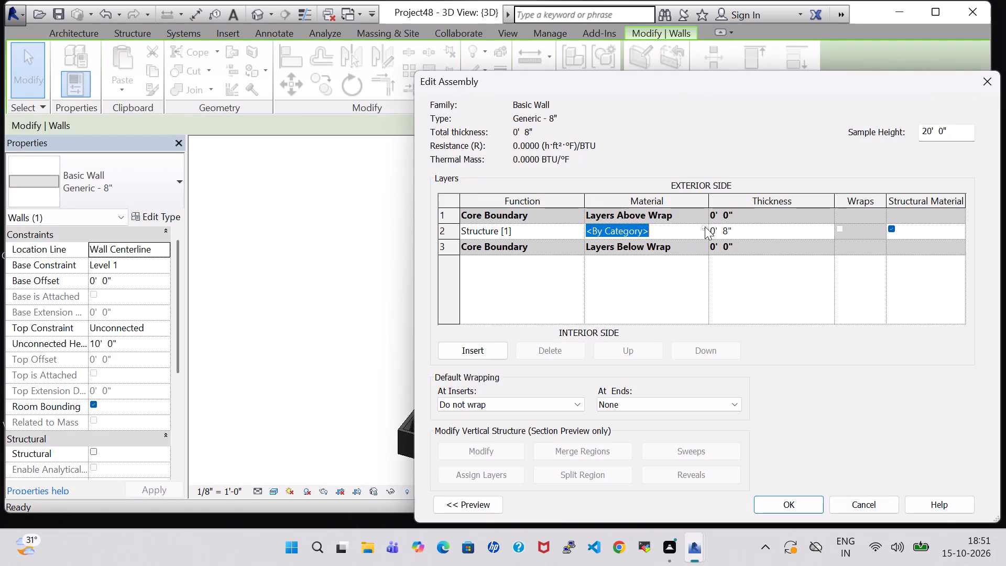
left_click(471, 463)
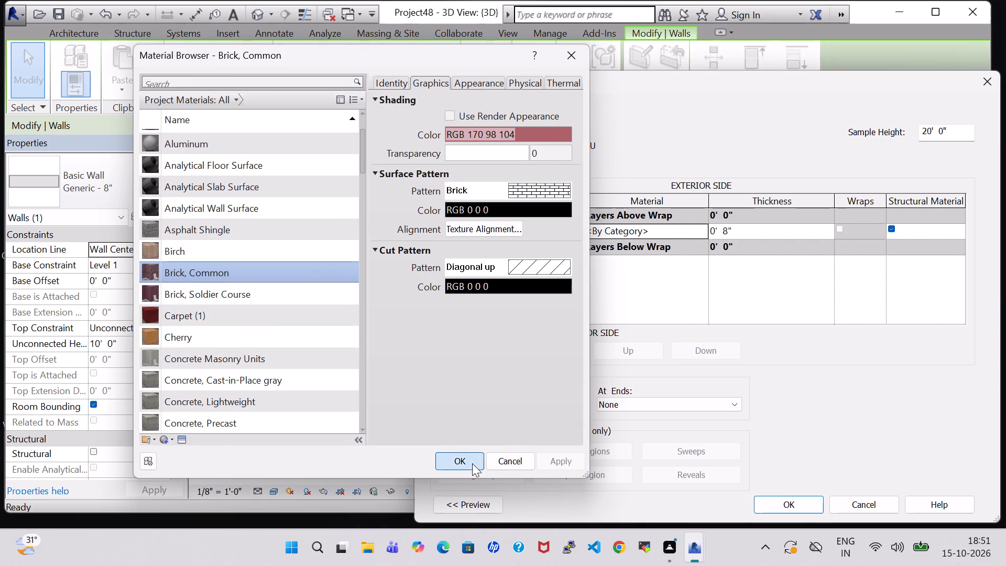
left_click(793, 495)
left_click(794, 500)
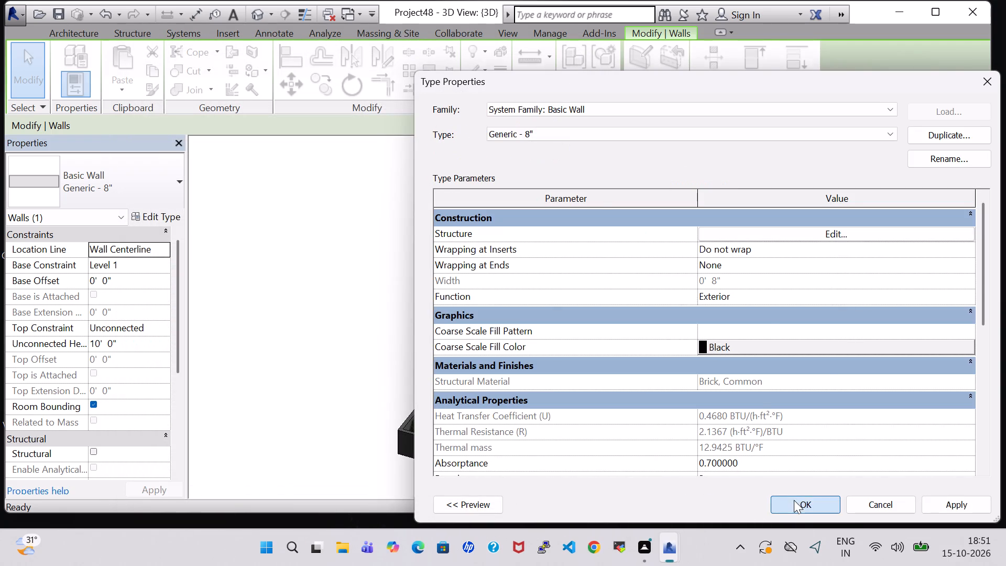
left_click(730, 460)
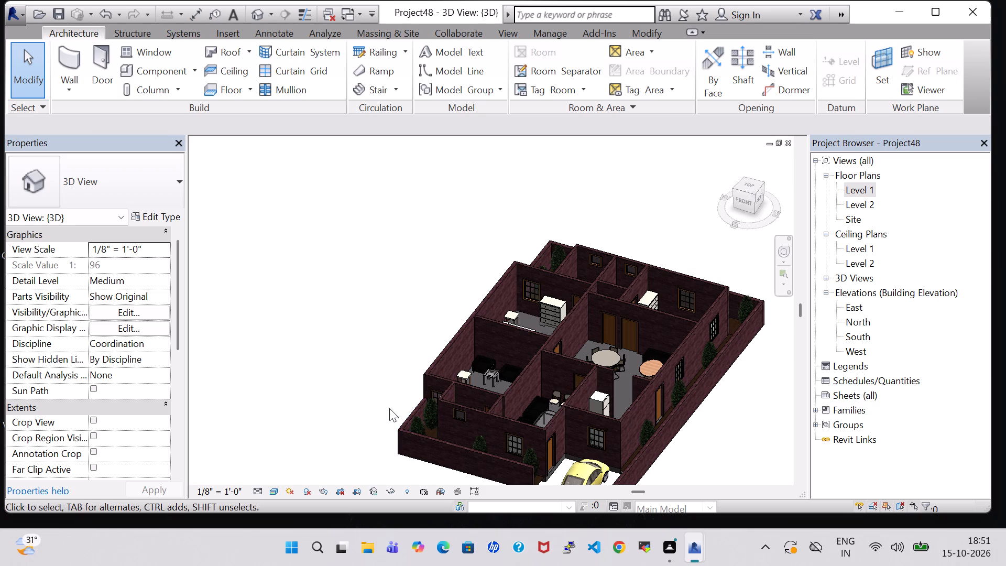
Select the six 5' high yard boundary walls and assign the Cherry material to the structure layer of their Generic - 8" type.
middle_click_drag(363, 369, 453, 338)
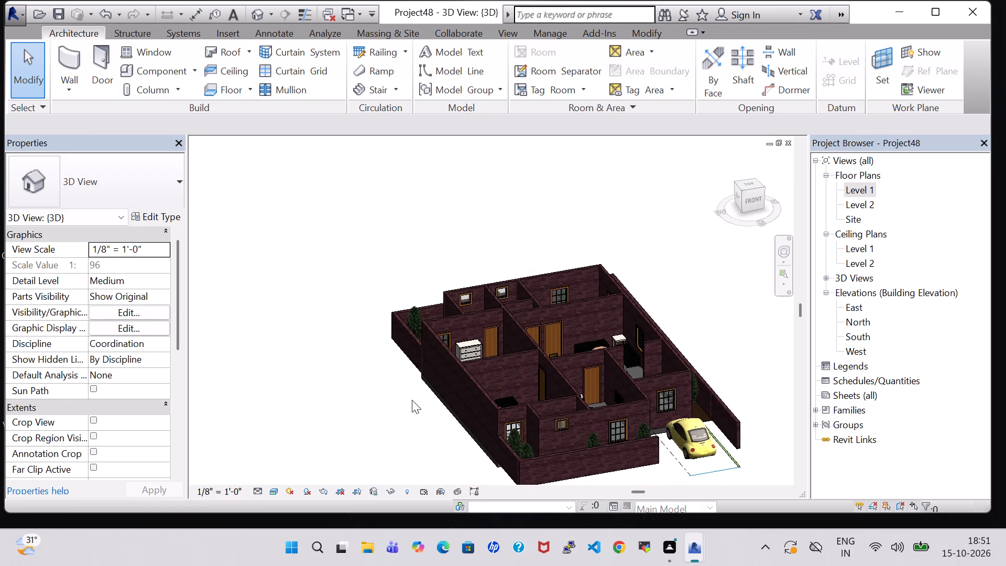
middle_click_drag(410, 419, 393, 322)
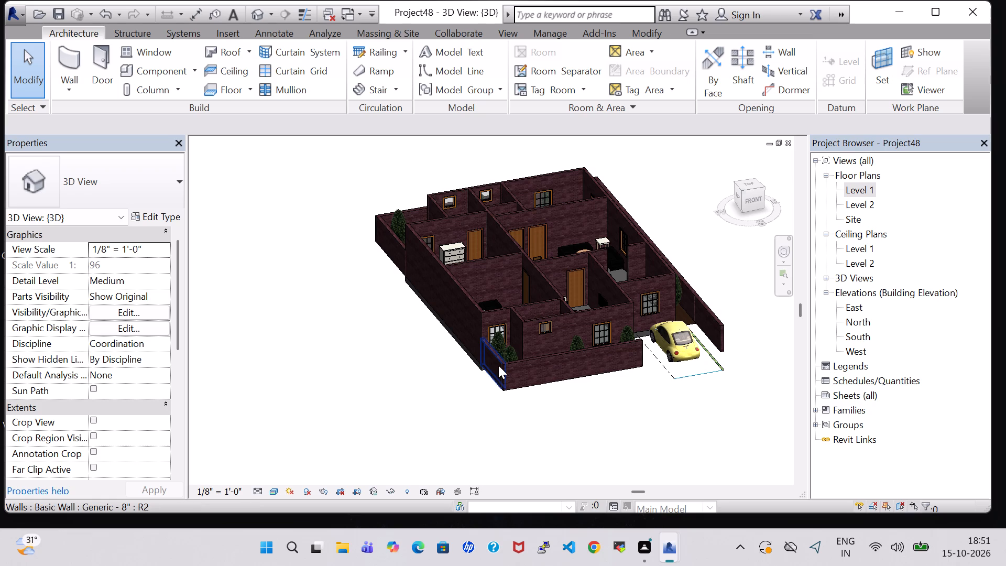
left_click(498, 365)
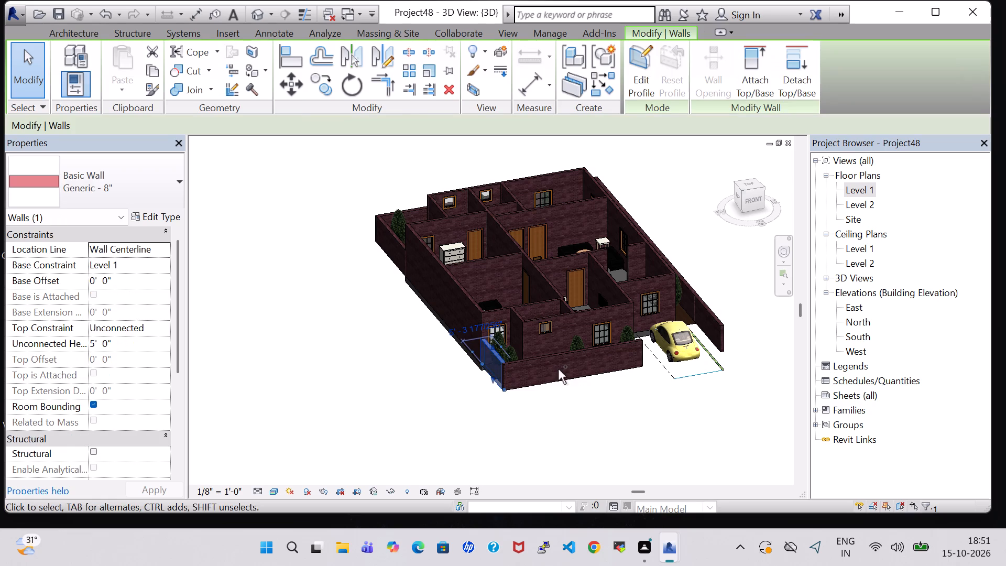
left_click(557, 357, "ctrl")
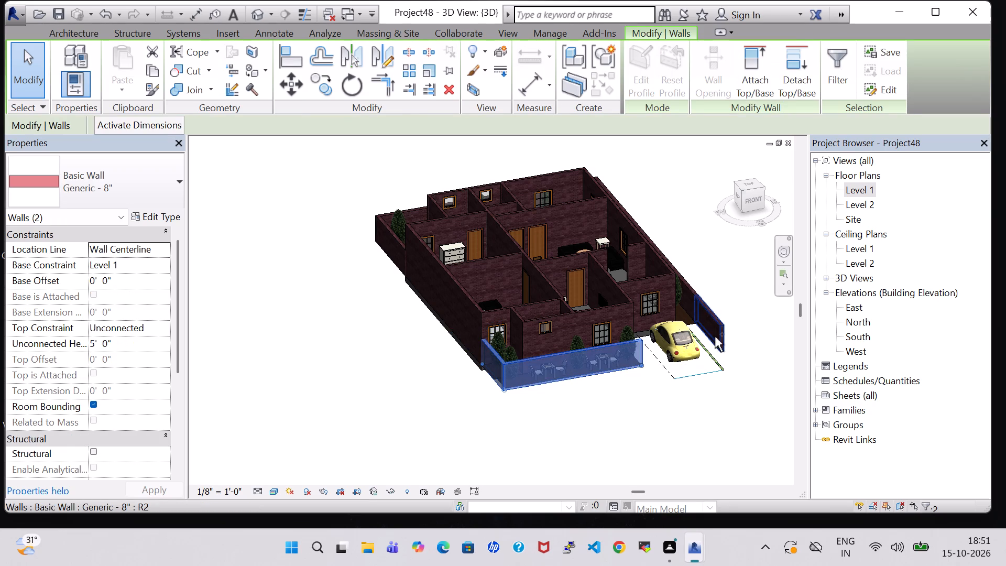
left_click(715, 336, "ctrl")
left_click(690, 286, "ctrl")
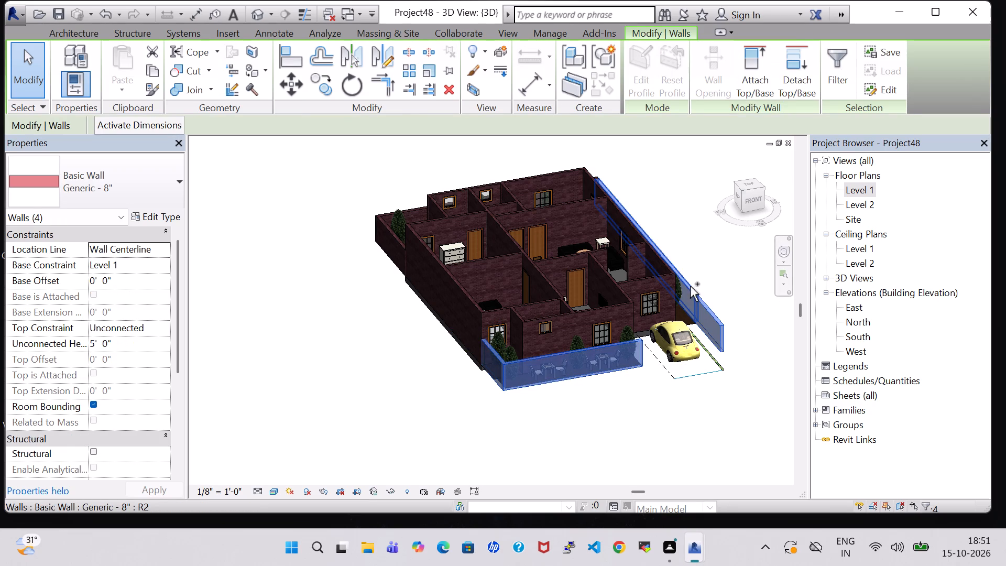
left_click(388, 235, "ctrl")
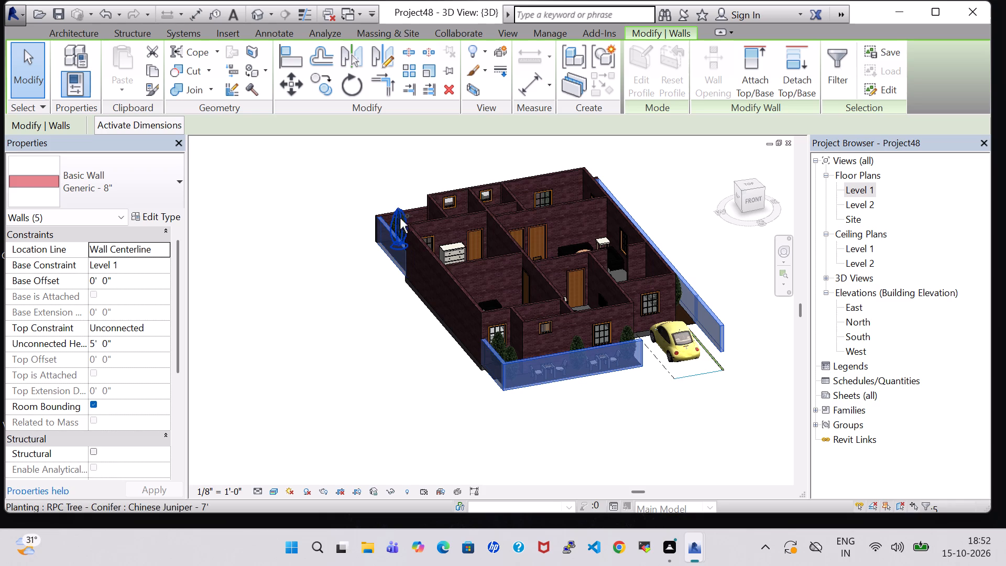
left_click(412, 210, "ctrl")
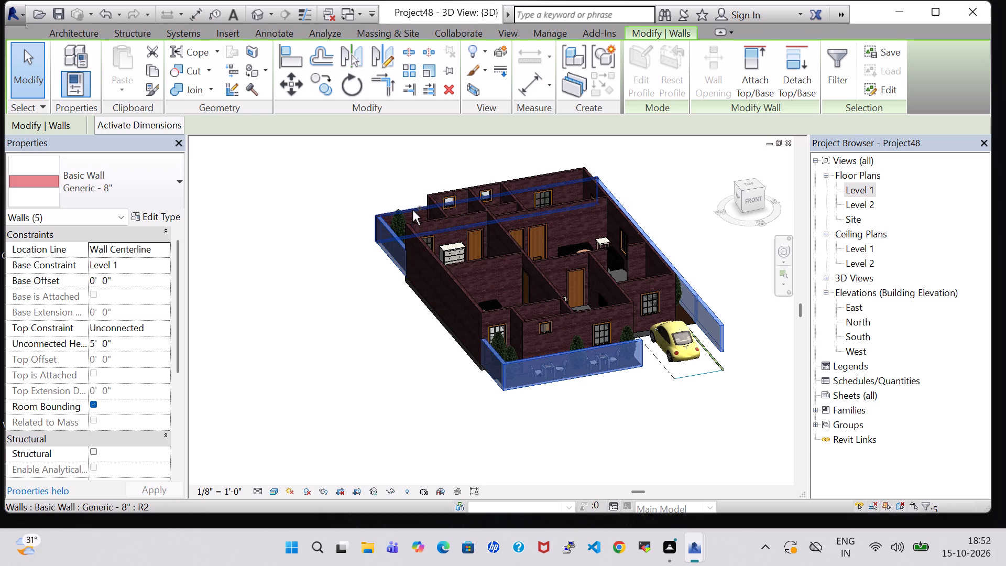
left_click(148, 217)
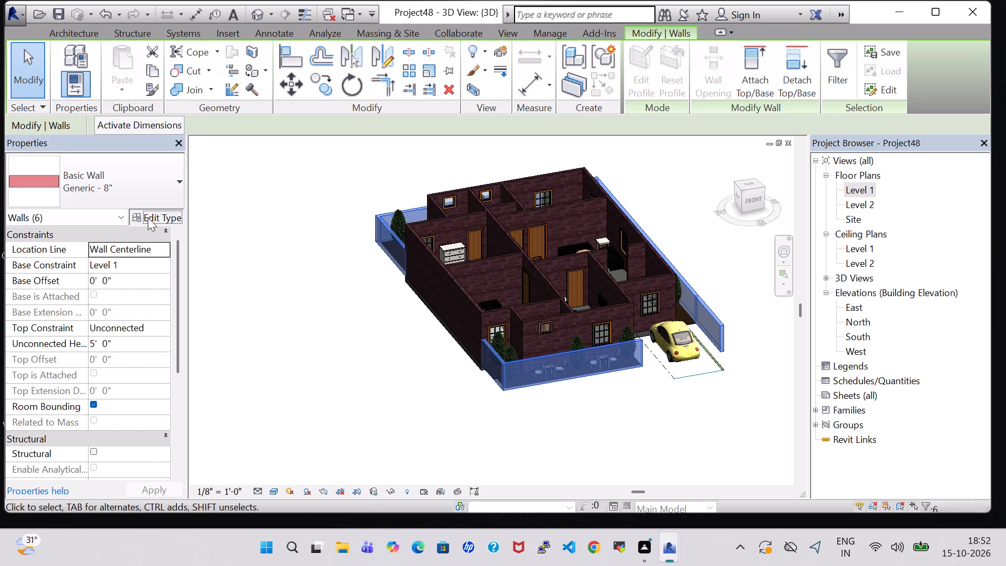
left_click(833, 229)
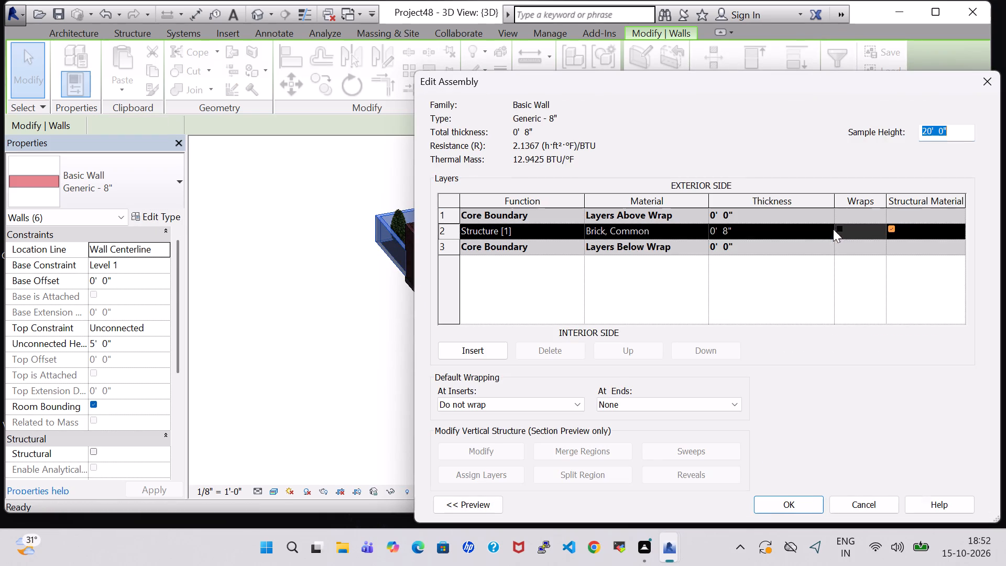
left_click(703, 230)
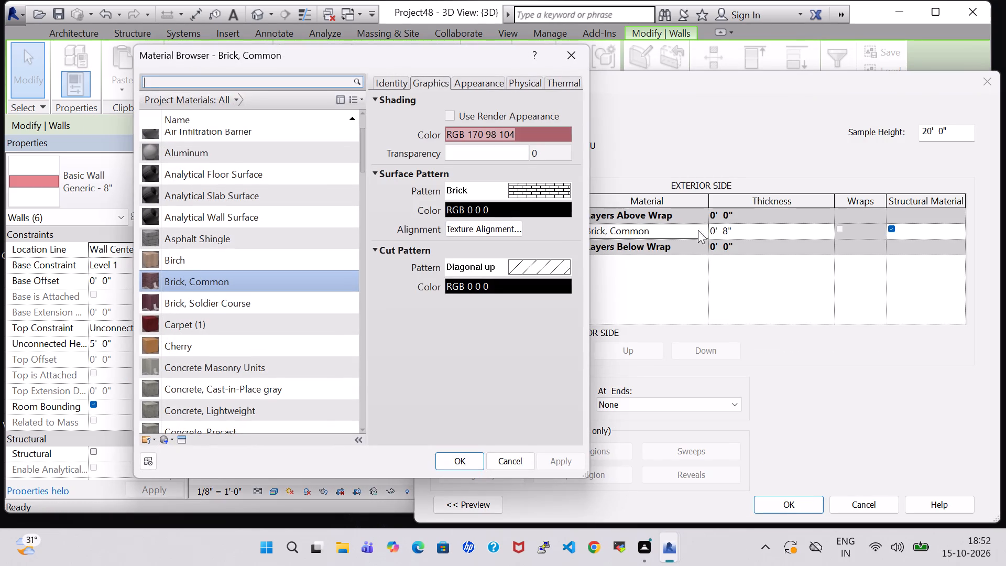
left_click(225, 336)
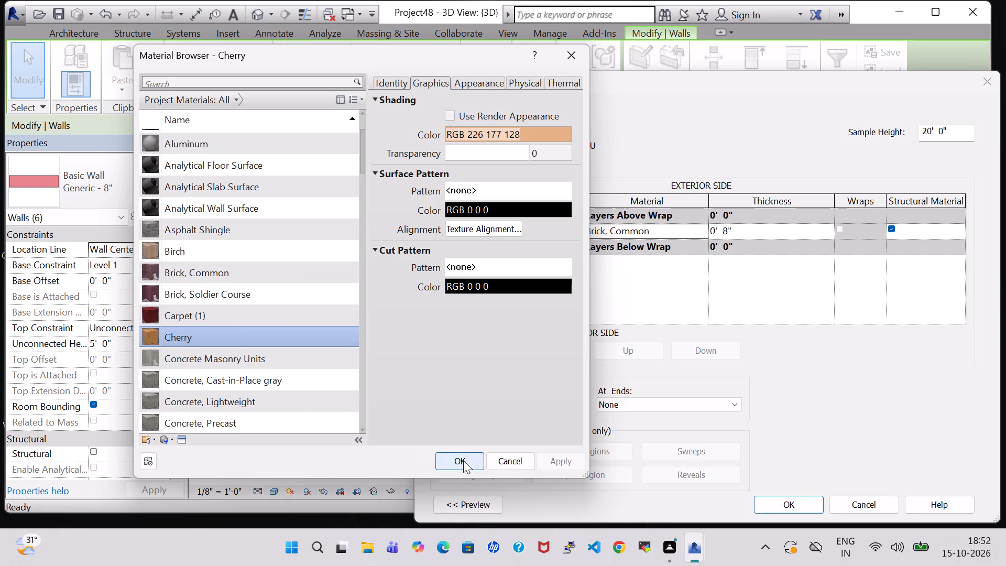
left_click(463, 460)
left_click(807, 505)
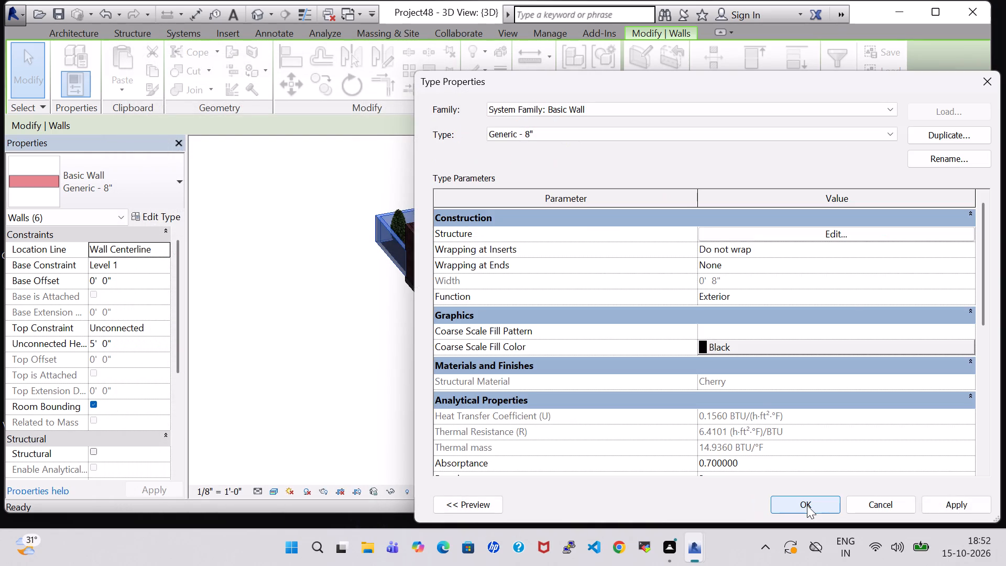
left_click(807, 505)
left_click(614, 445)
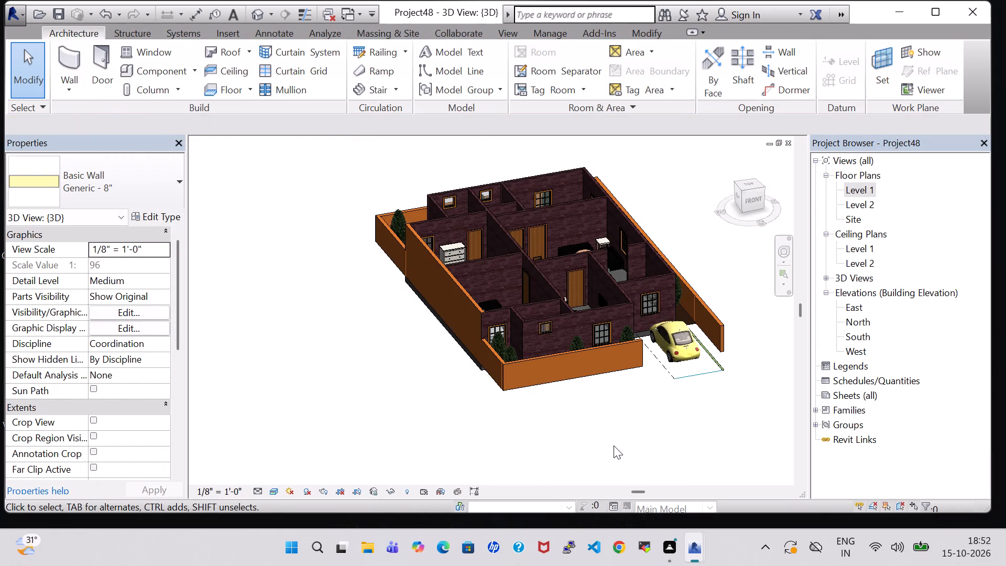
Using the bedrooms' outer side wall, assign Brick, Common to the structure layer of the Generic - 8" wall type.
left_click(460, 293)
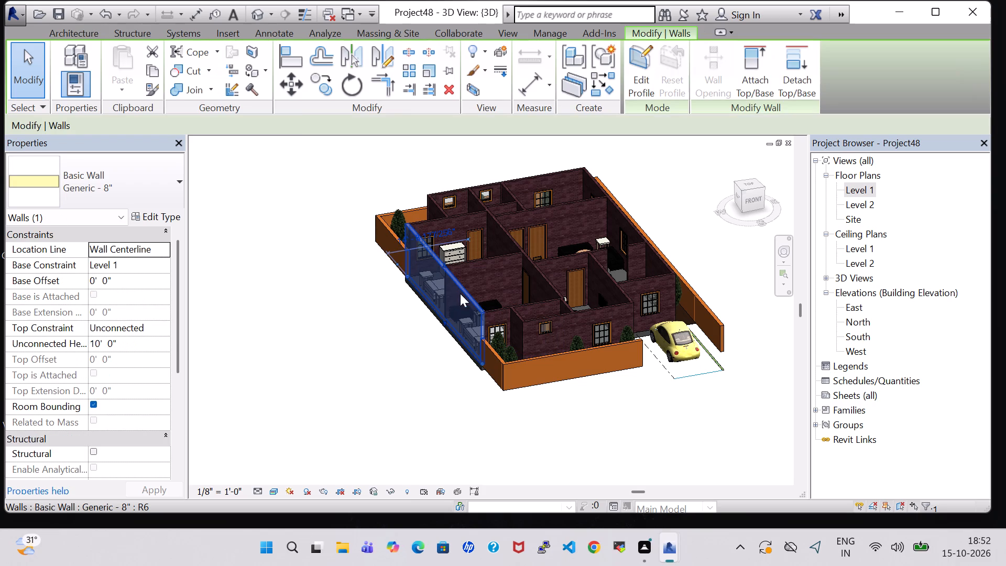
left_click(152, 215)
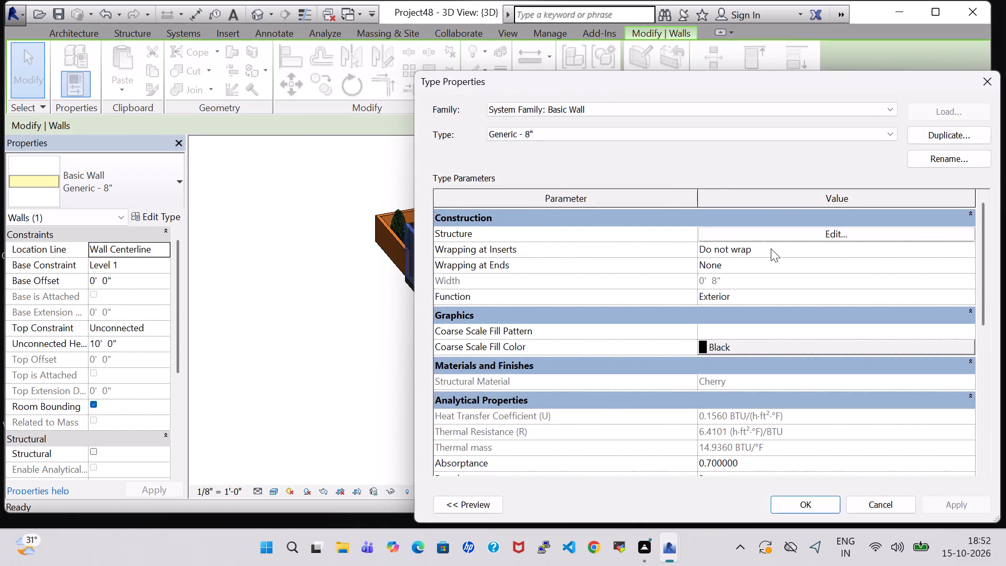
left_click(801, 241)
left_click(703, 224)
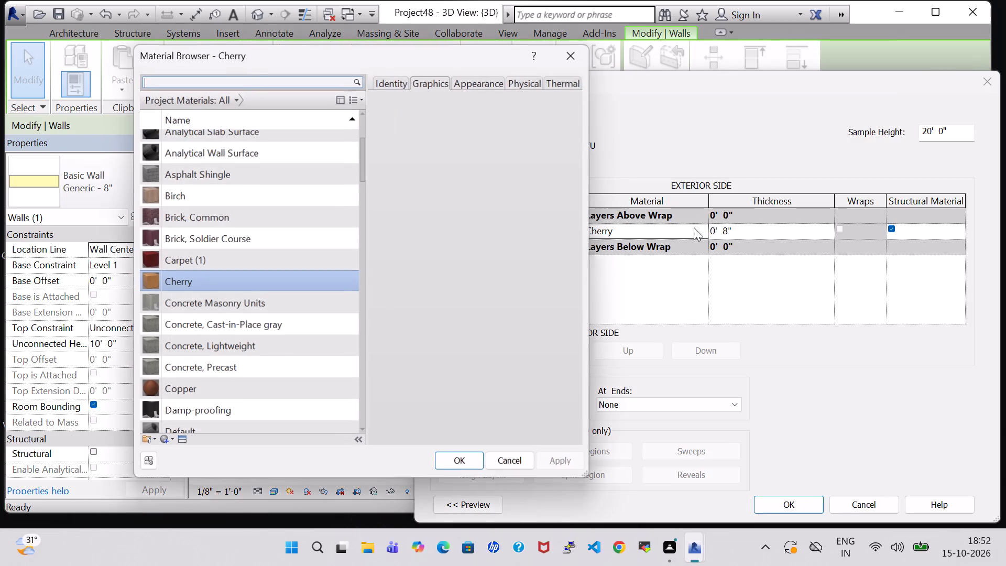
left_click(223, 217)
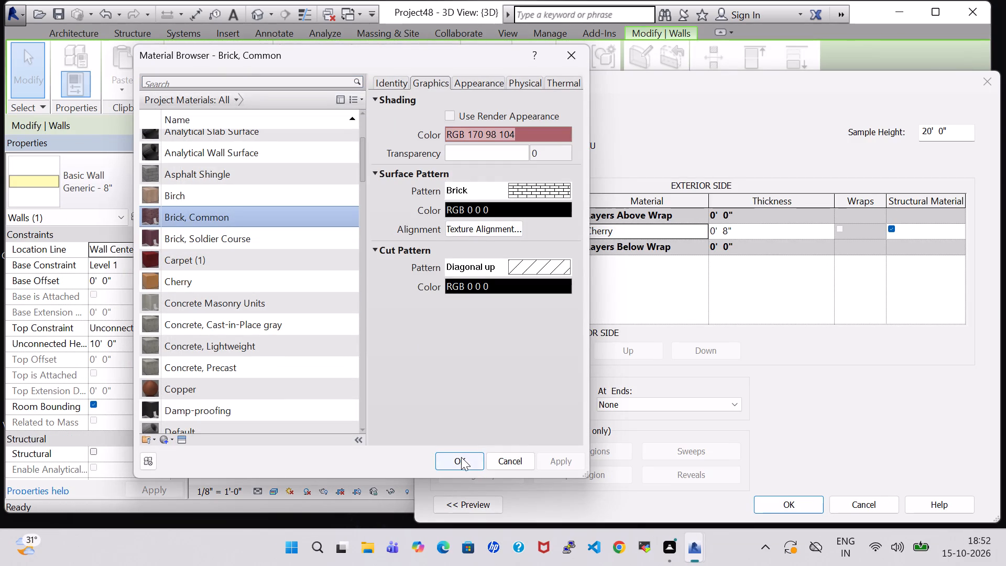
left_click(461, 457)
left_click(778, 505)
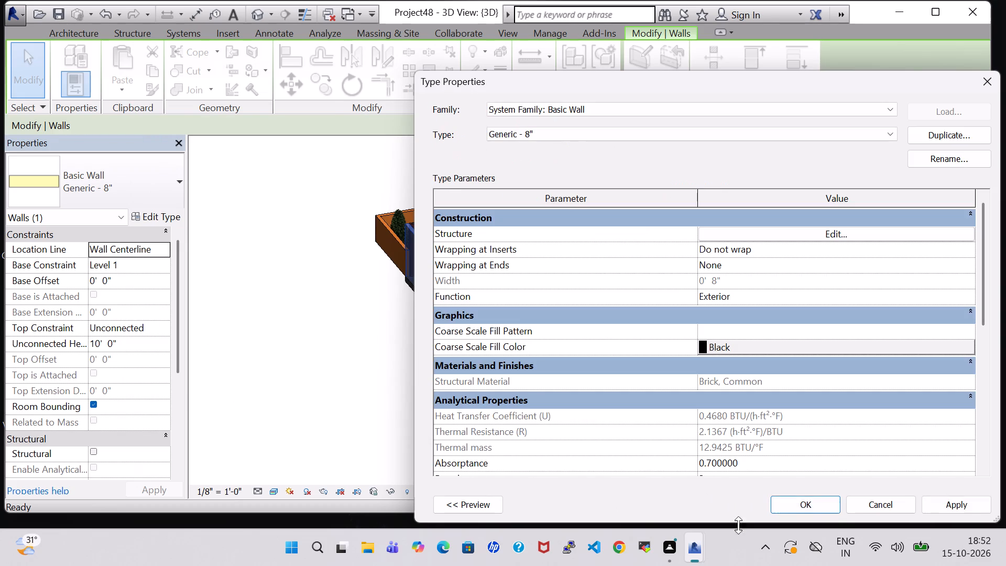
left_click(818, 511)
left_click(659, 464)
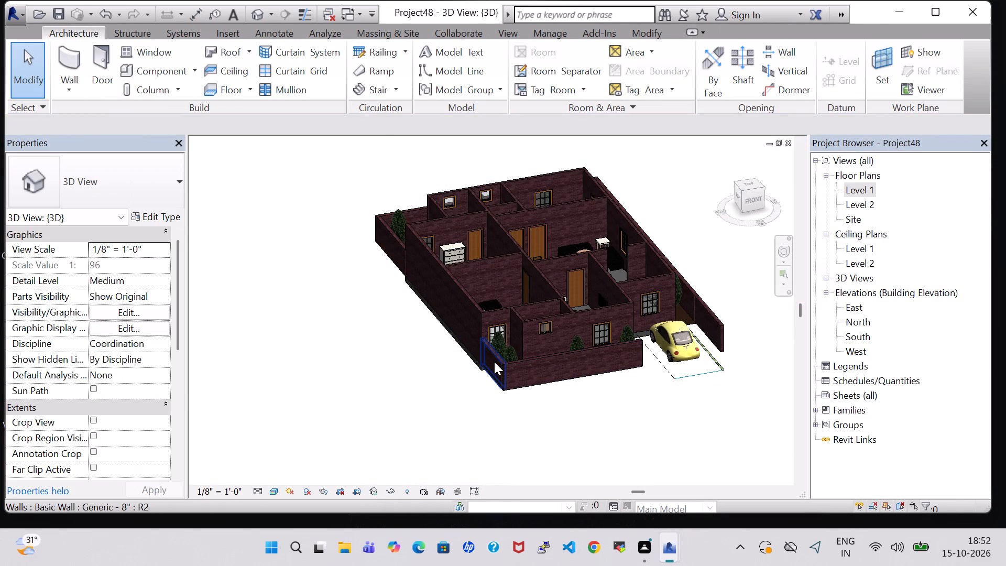
In the Level 1 plan, select the front yard's side boundary wall and assign Birch to its Generic - 8" type's structure layer.
double_click(871, 190)
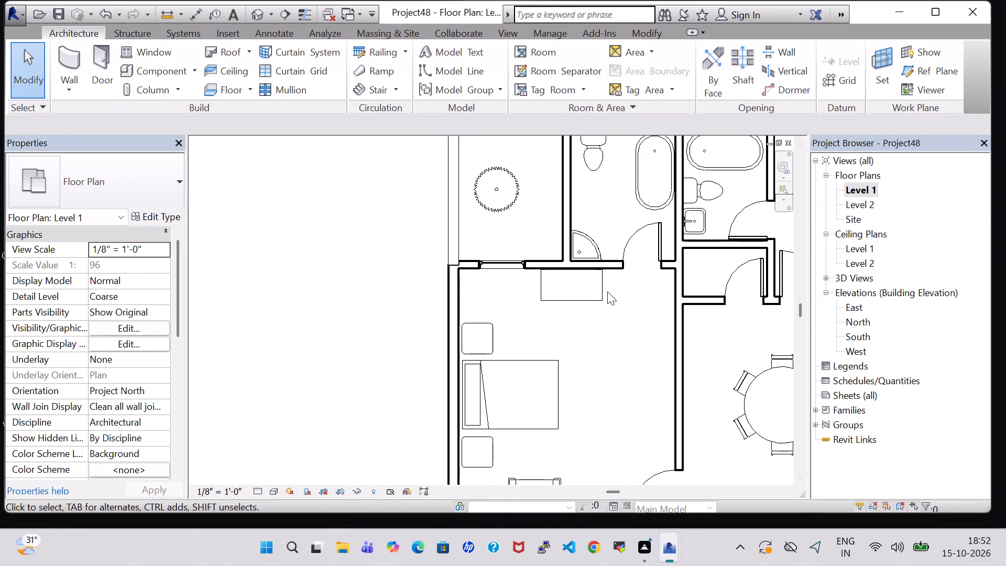
scroll(607, 291, "down", 3)
middle_click_drag(602, 348, 603, 295)
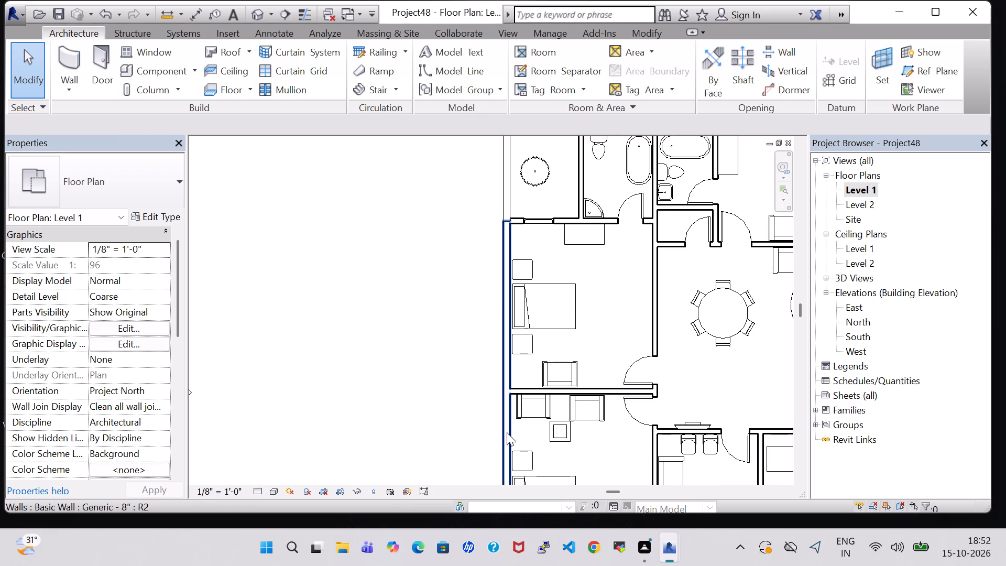
middle_click_drag(505, 431, 470, 267)
left_click(468, 437)
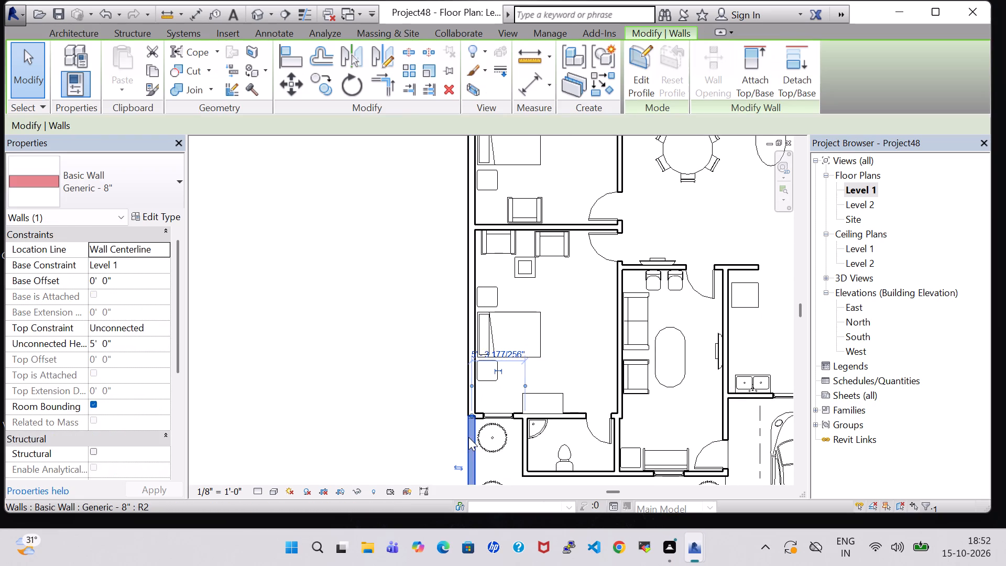
middle_click_drag(435, 409, 414, 317)
left_click(148, 214)
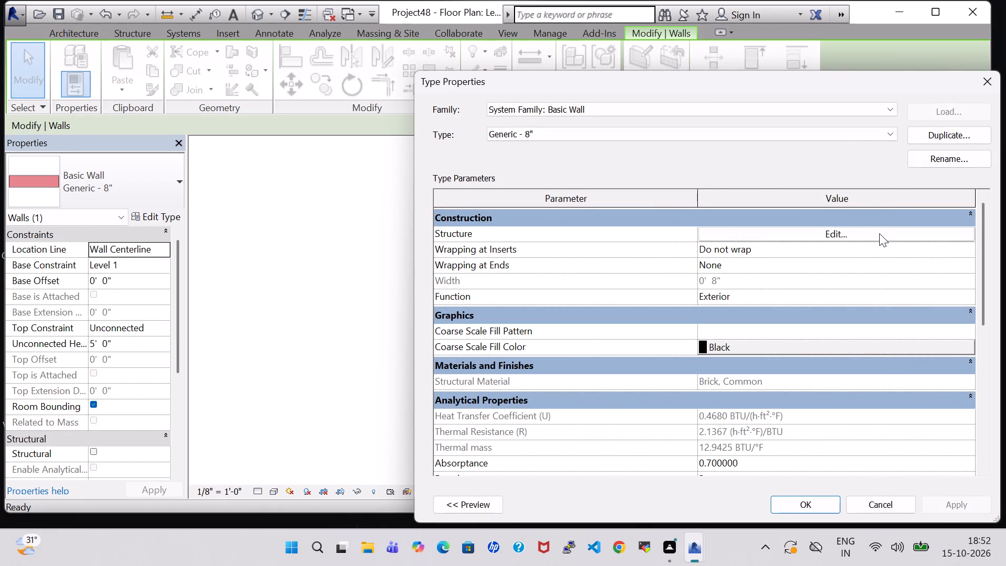
left_click(879, 233)
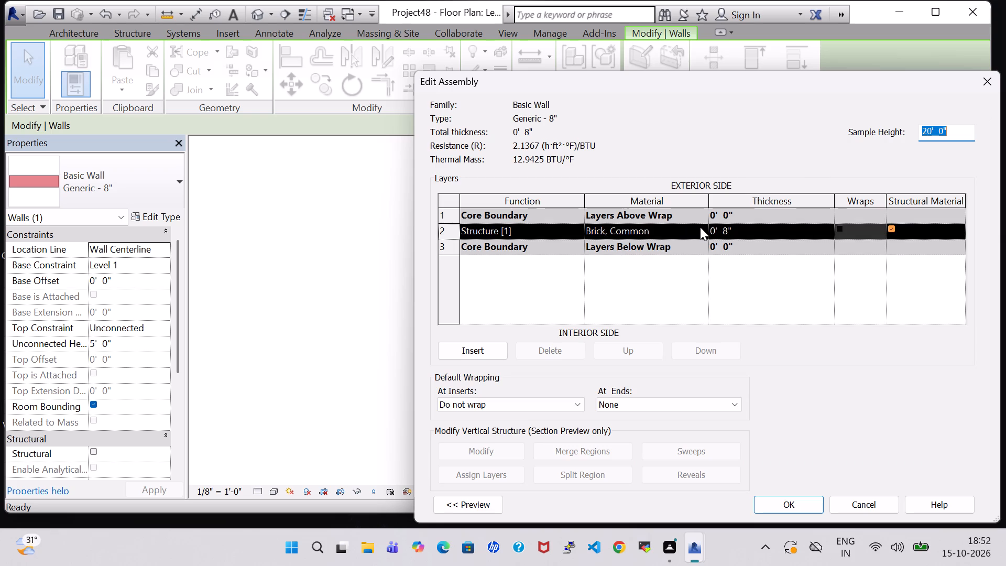
left_click(700, 227)
left_click(704, 228)
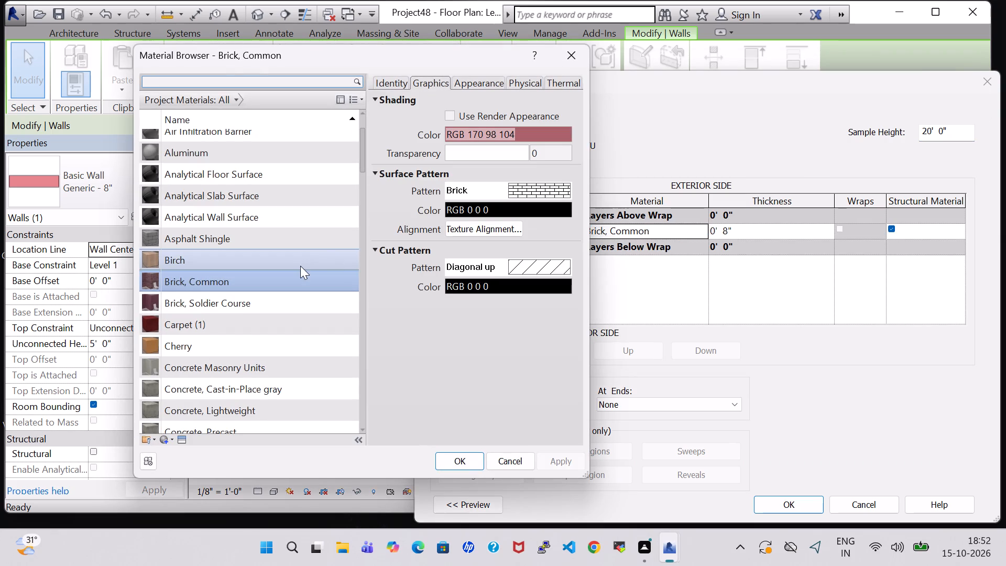
left_click(300, 266)
left_click(455, 467)
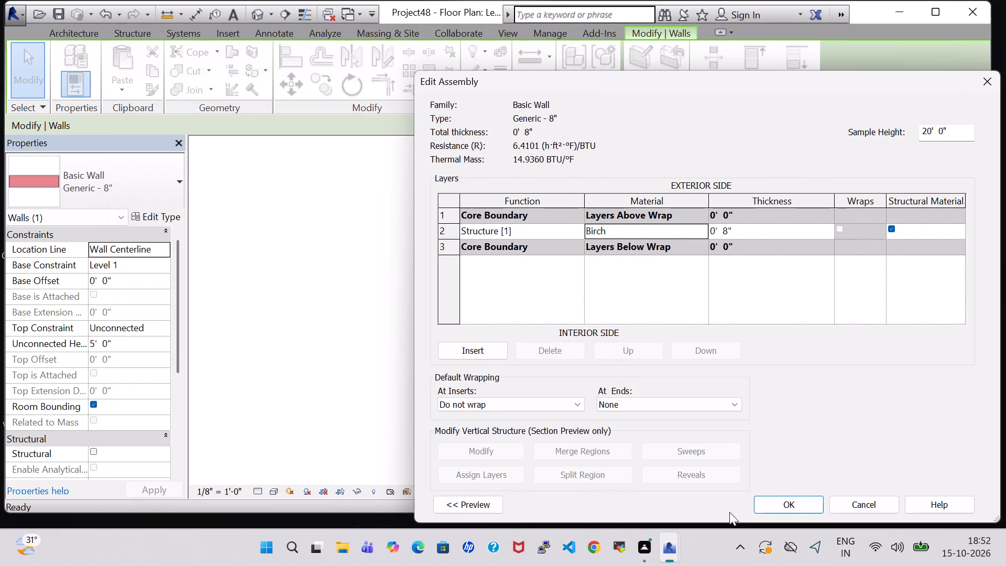
left_click(787, 507)
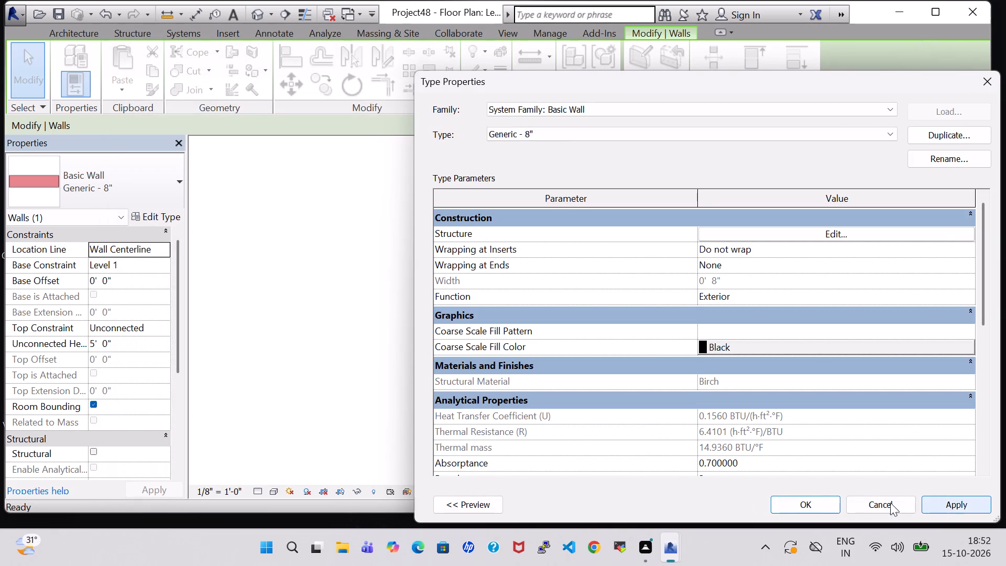
left_click(821, 500)
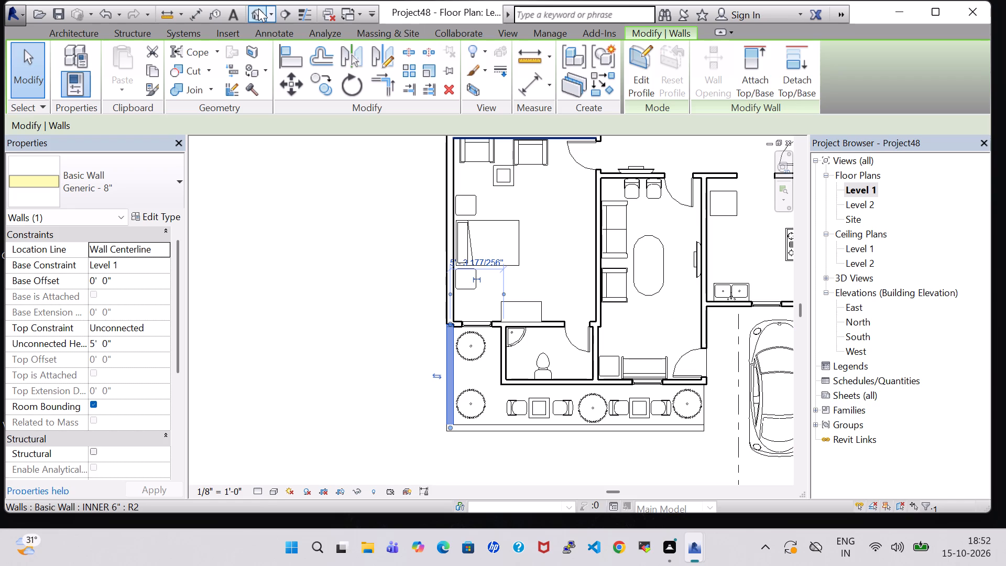
Examine the boundary and house walls in the 3D view from the front, above and both sides.
left_click(258, 8)
left_click(436, 233)
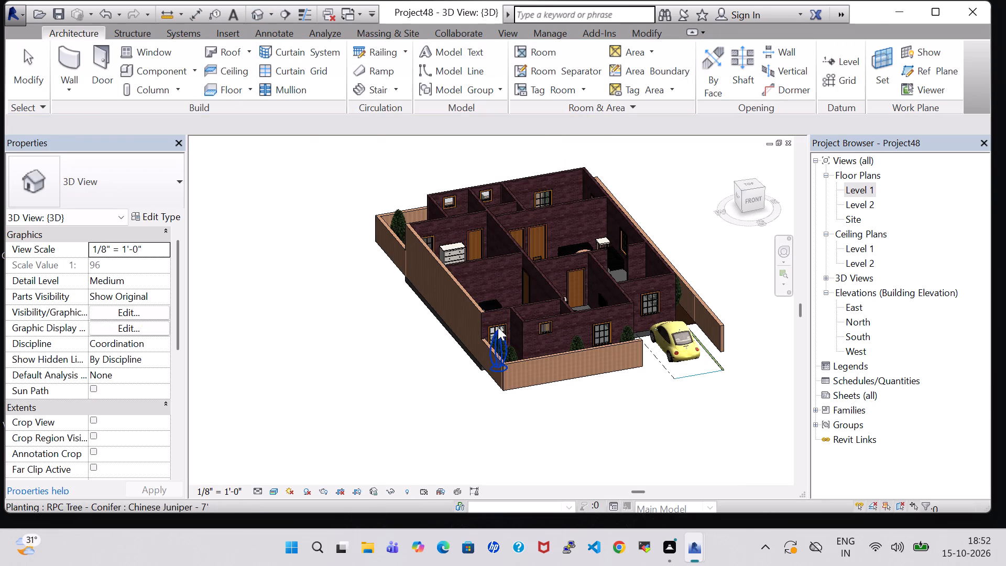
scroll(679, 216, "up", 1)
middle_click(679, 216)
middle_click_drag(679, 234, 652, 243)
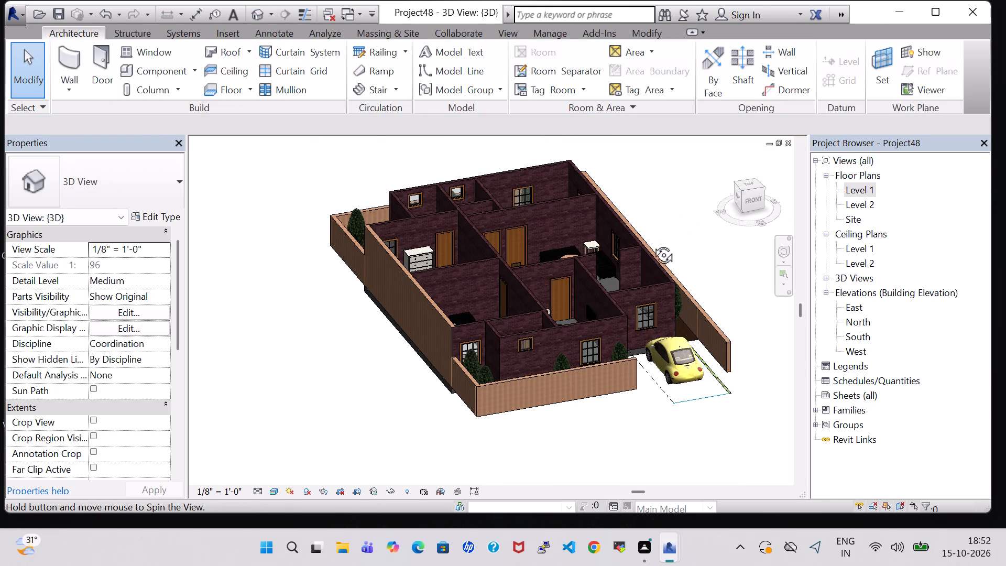
middle_click_drag(652, 243, 632, 249)
middle_click_drag(717, 324, 665, 232, "shift")
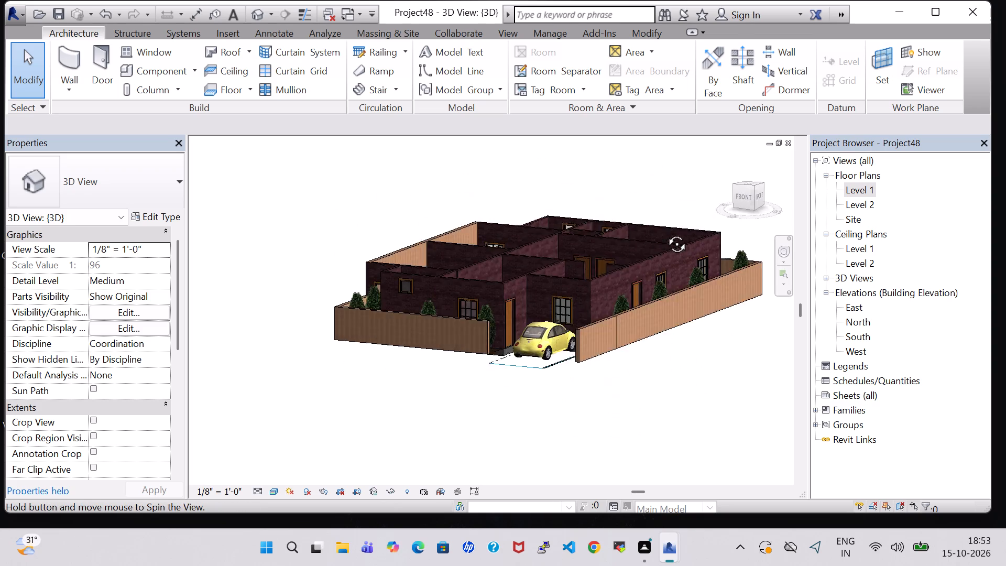
middle_click_drag(665, 232, 647, 363, "shift")
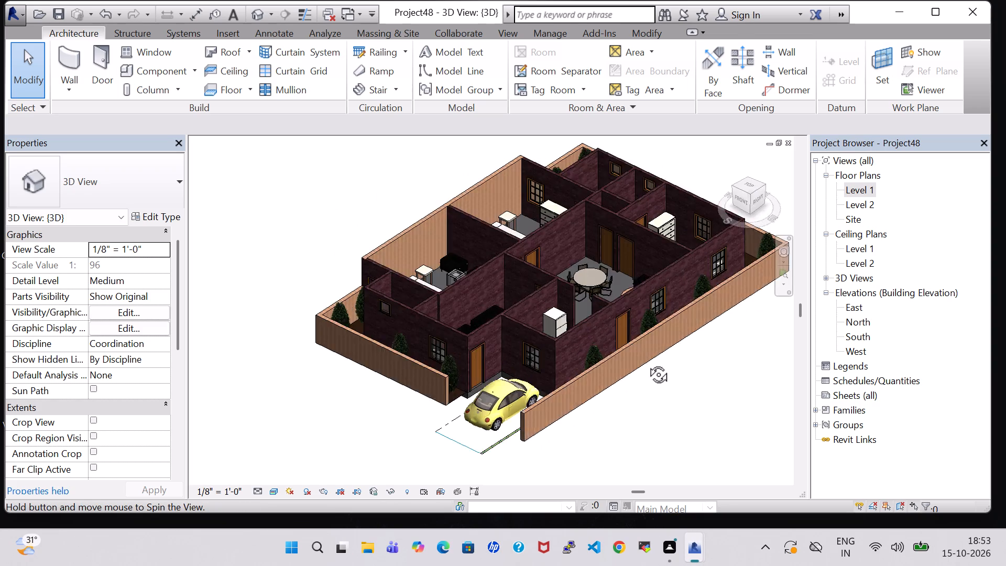
middle_click_drag(647, 363, 672, 372, "shift")
middle_click_drag(368, 208, 486, 221, "shift")
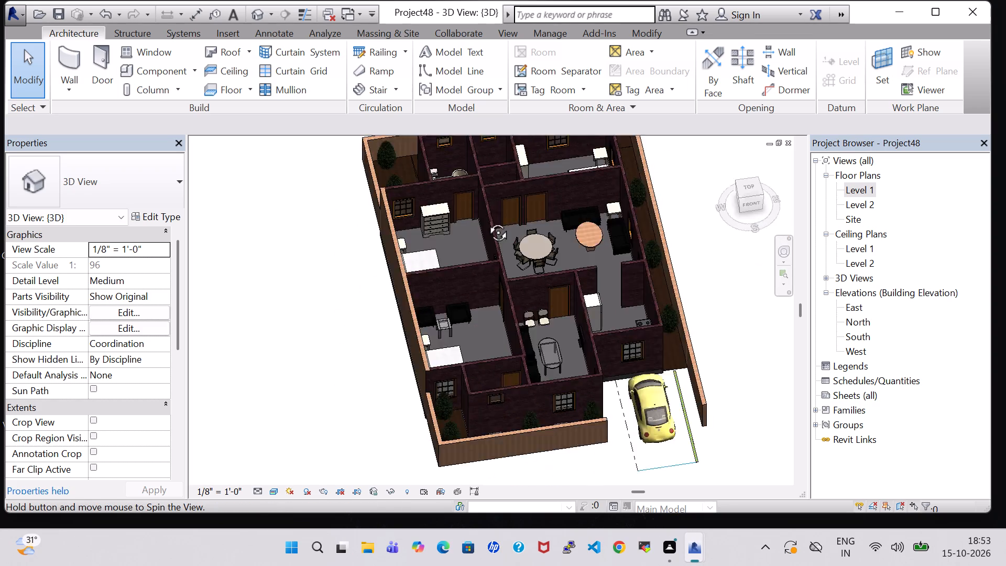
middle_click_drag(486, 221, 517, 219, "shift")
middle_click_drag(438, 426, 463, 398, "shift")
In the Level 1 plan, split the bedrooms' outer side wall at the rear bedroom's window wall, unjoining the elements.
left_click(473, 345)
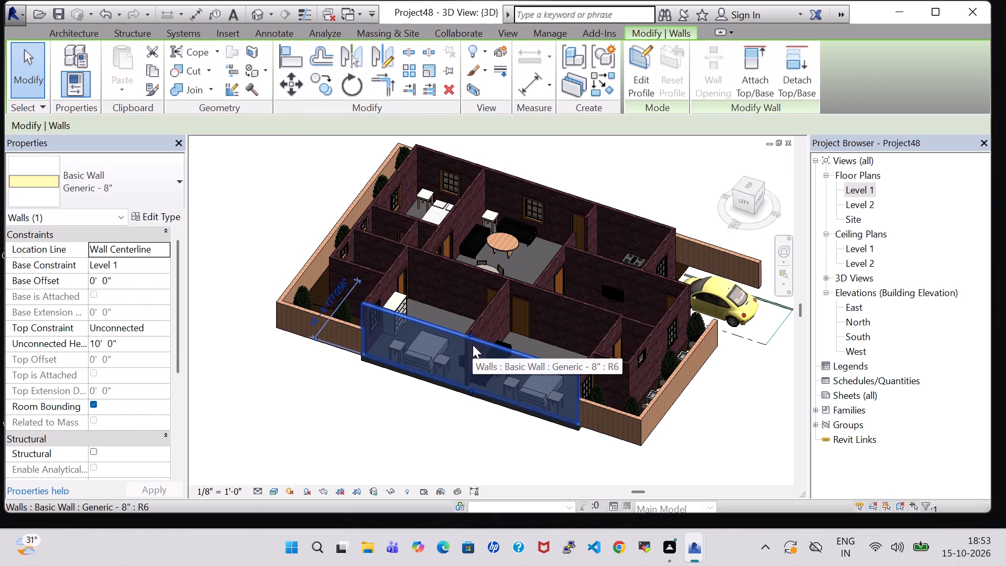
double_click(862, 188)
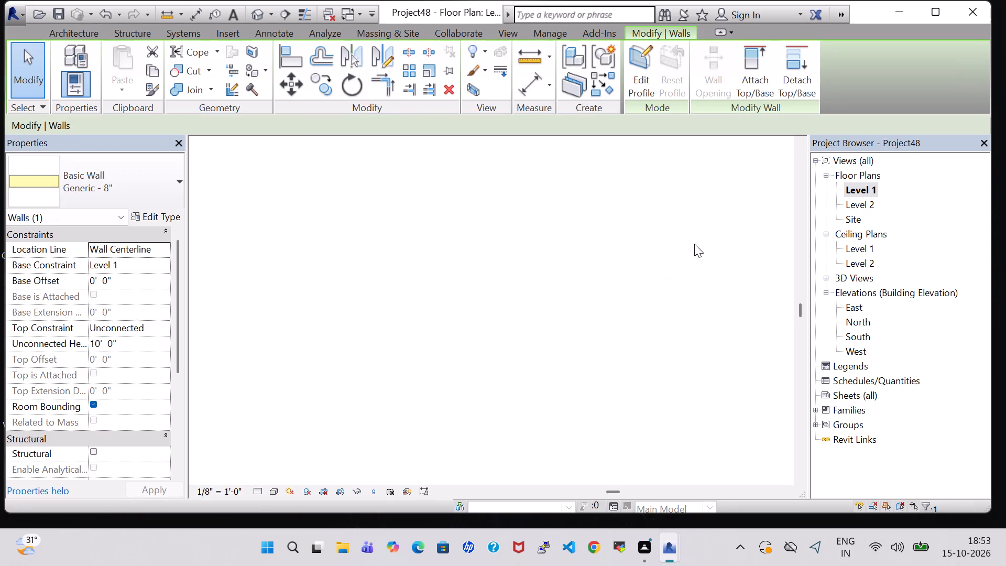
scroll(563, 277, "down", 3)
middle_click_drag(561, 262, 569, 374)
left_click(417, 214)
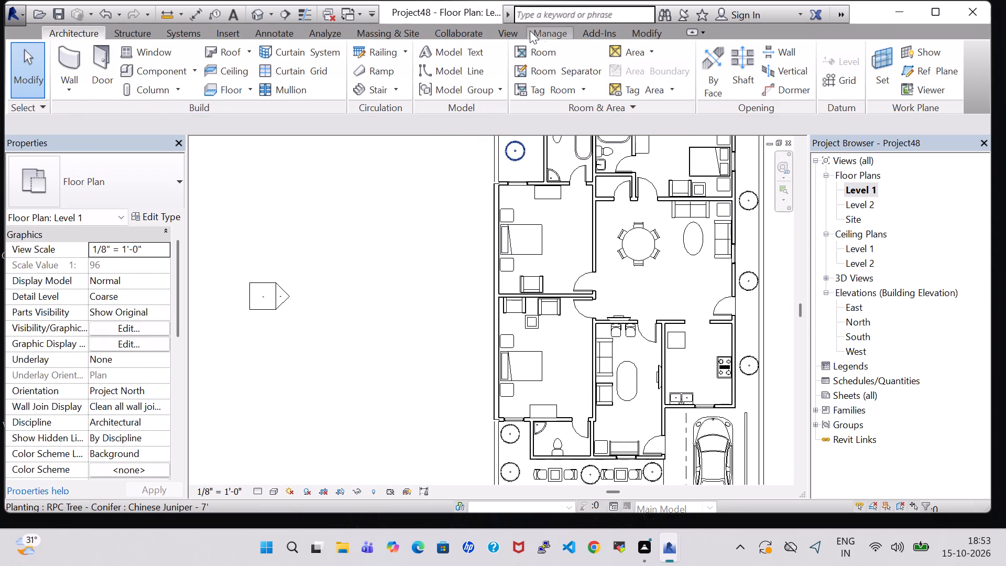
left_click(643, 31)
scroll(533, 181, "up", 4)
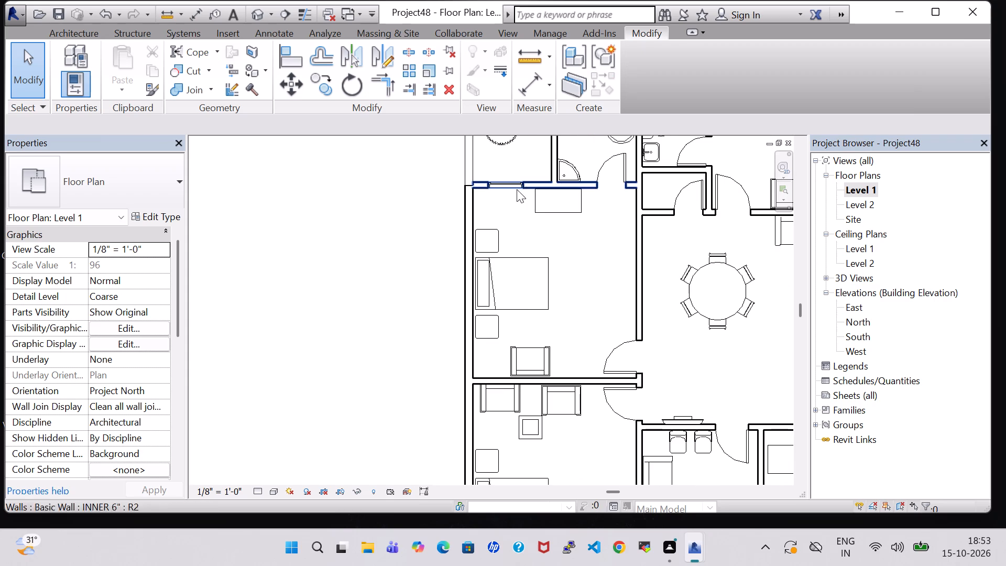
left_click(410, 59)
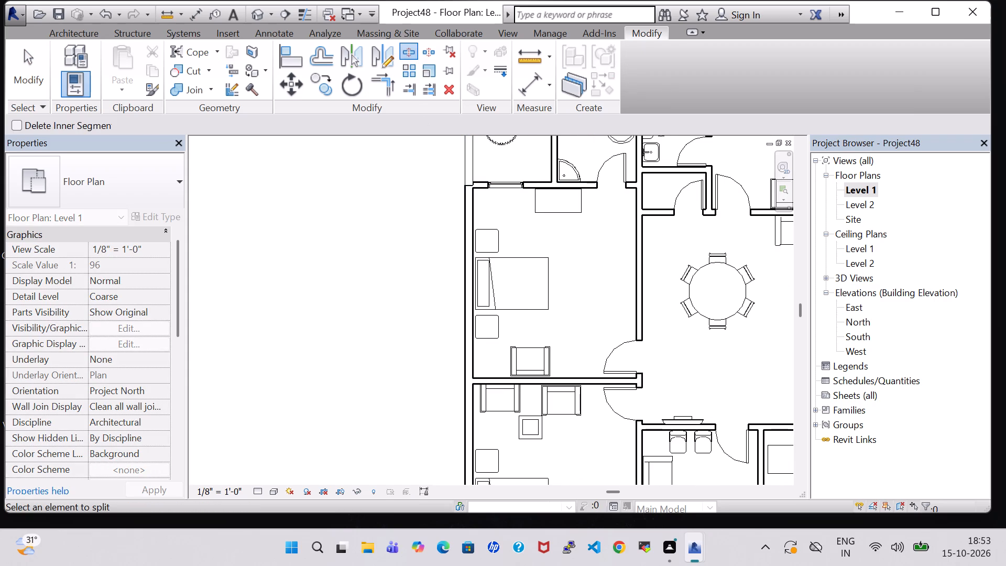
scroll(471, 188, "up", 5)
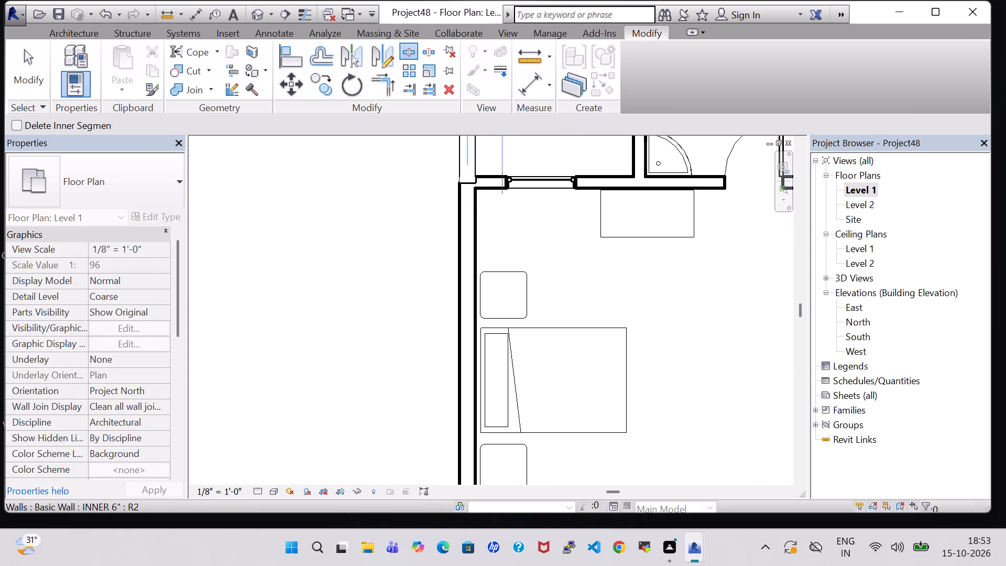
double_click(469, 187)
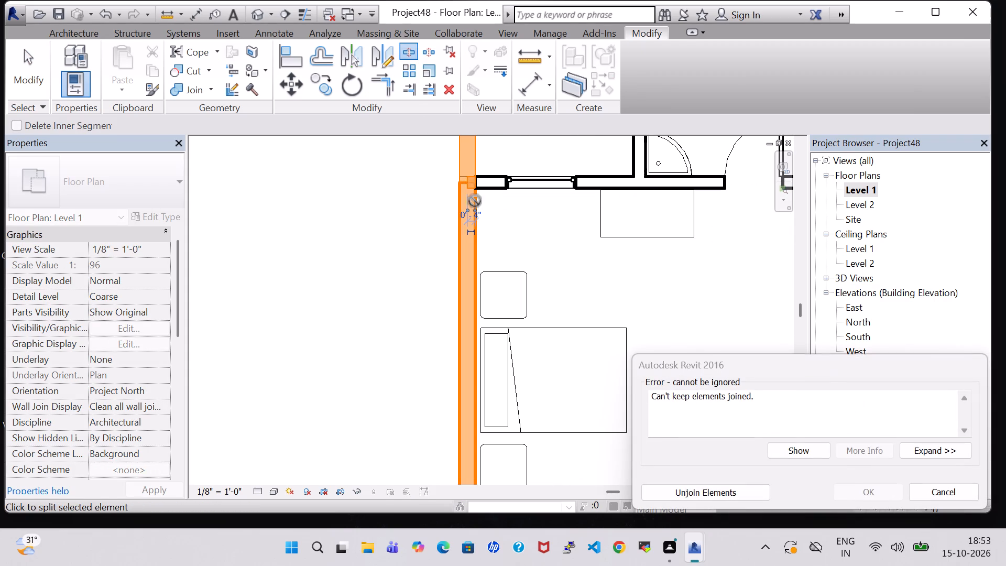
left_click(673, 489)
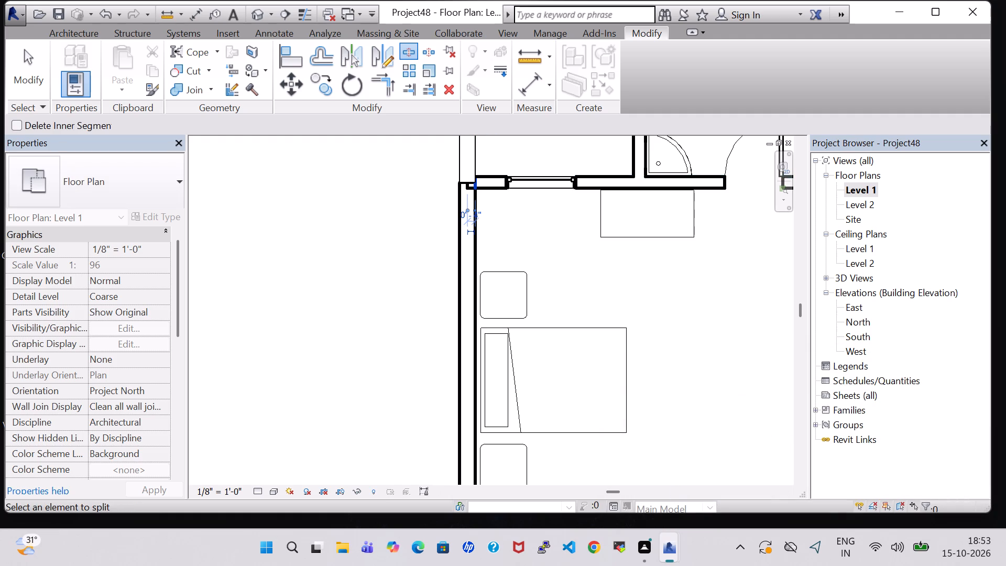
left_click(466, 184)
Split the bedrooms' outer side wall at its front end, in line with the front bedroom's window wall.
middle_click_drag(566, 296, 609, 186)
middle_click_drag(593, 431, 566, 262)
scroll(567, 399, "down", 3)
middle_click_drag(601, 469, 618, 270)
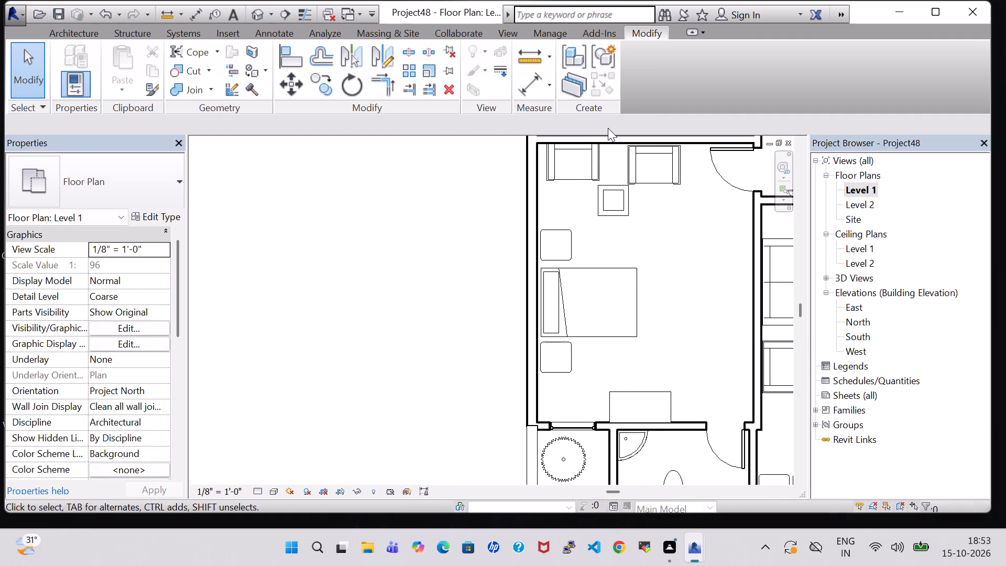
left_click(404, 52)
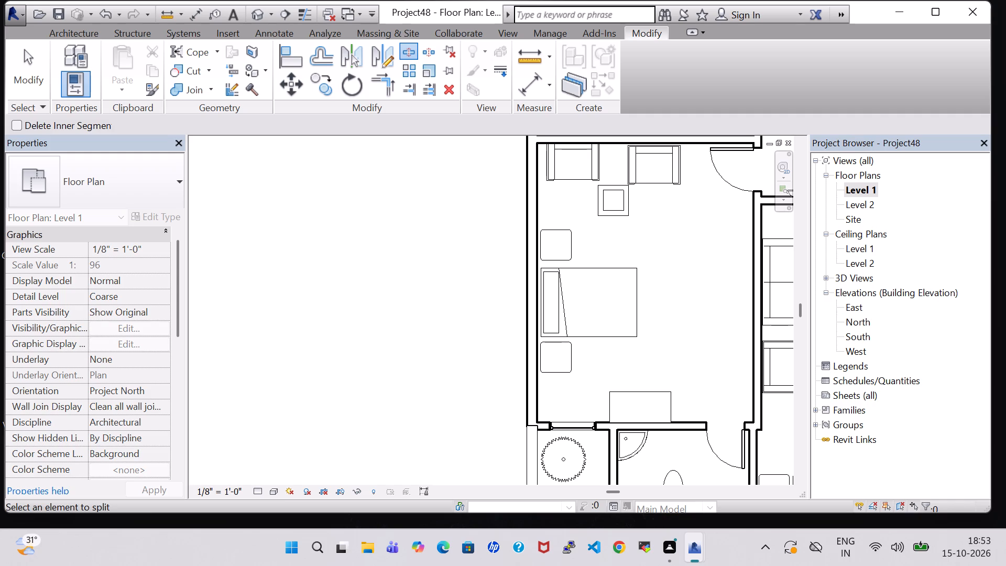
scroll(532, 418, "up", 4)
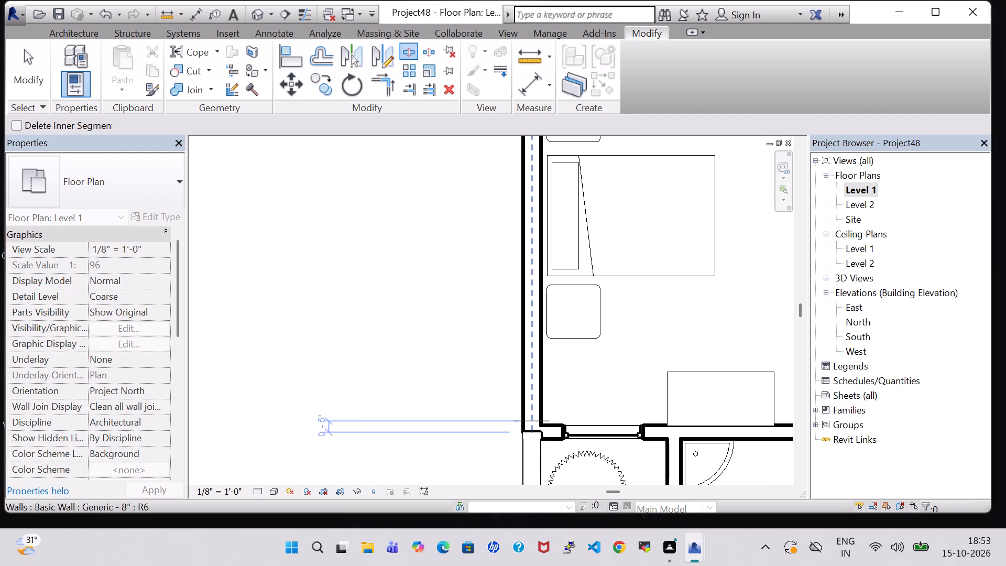
left_click(532, 426)
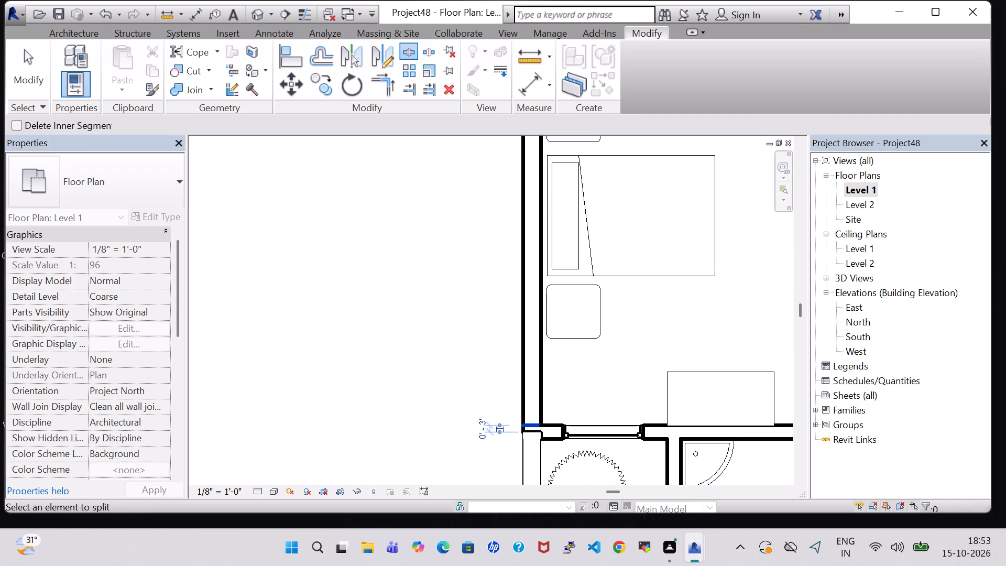
key("Escape")
key("Escape")
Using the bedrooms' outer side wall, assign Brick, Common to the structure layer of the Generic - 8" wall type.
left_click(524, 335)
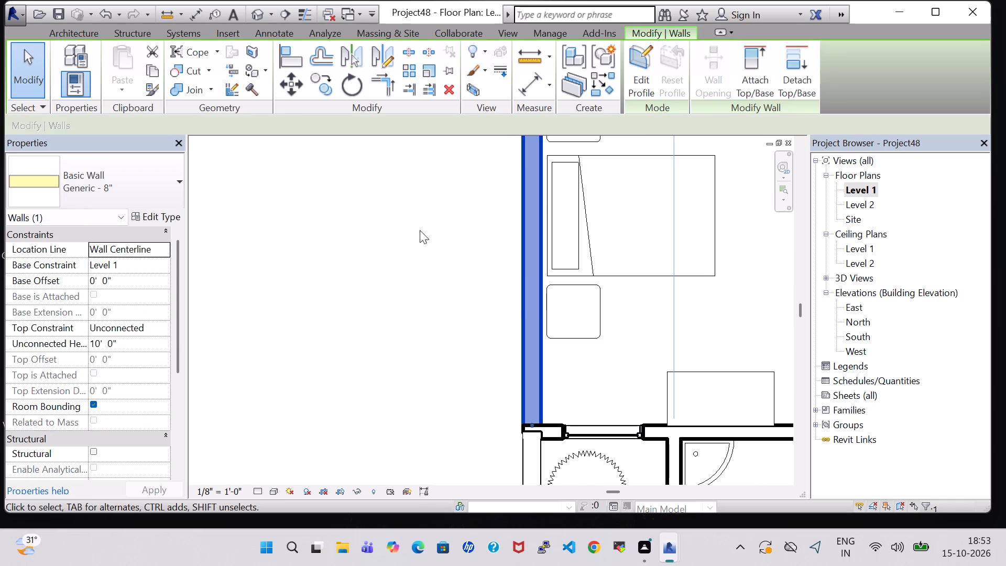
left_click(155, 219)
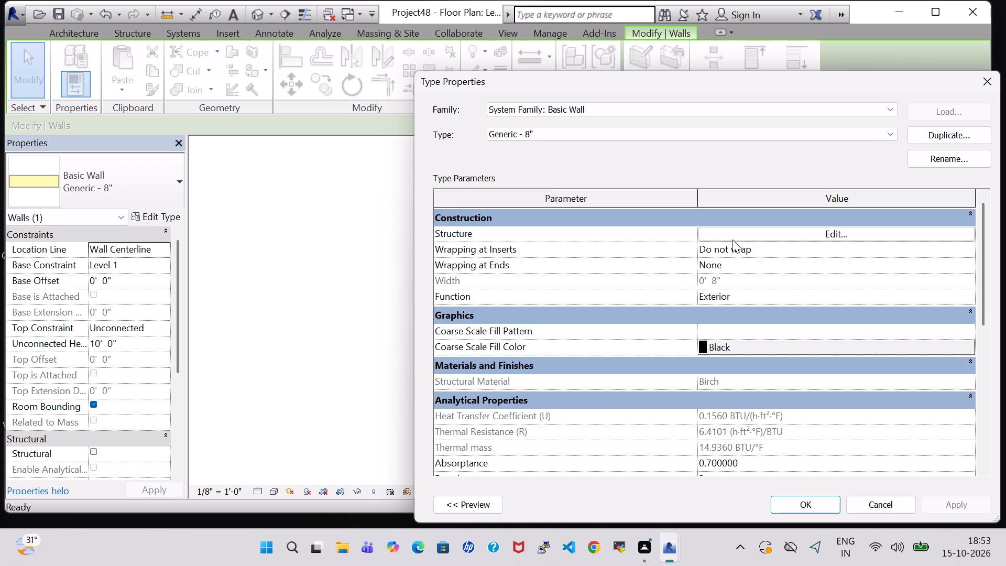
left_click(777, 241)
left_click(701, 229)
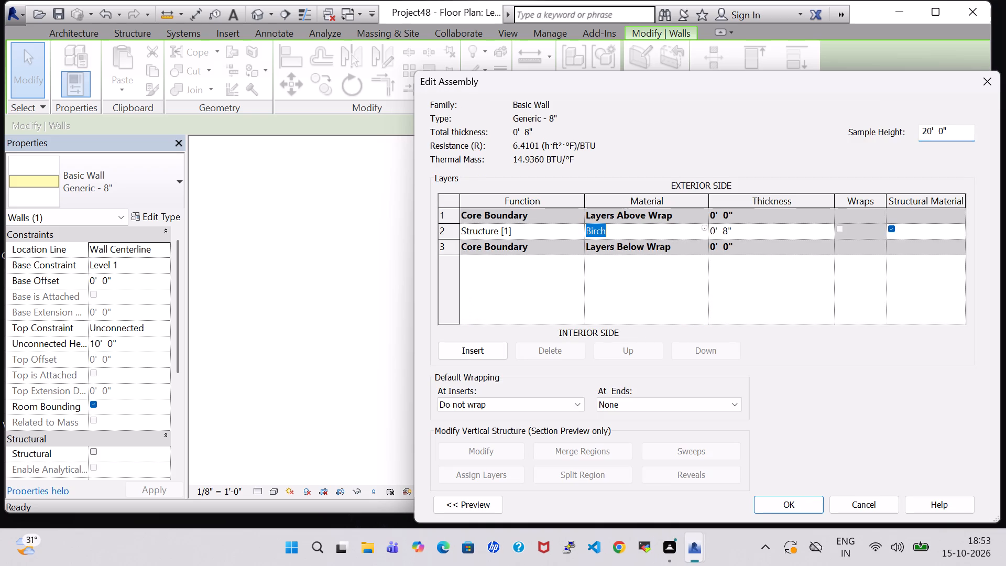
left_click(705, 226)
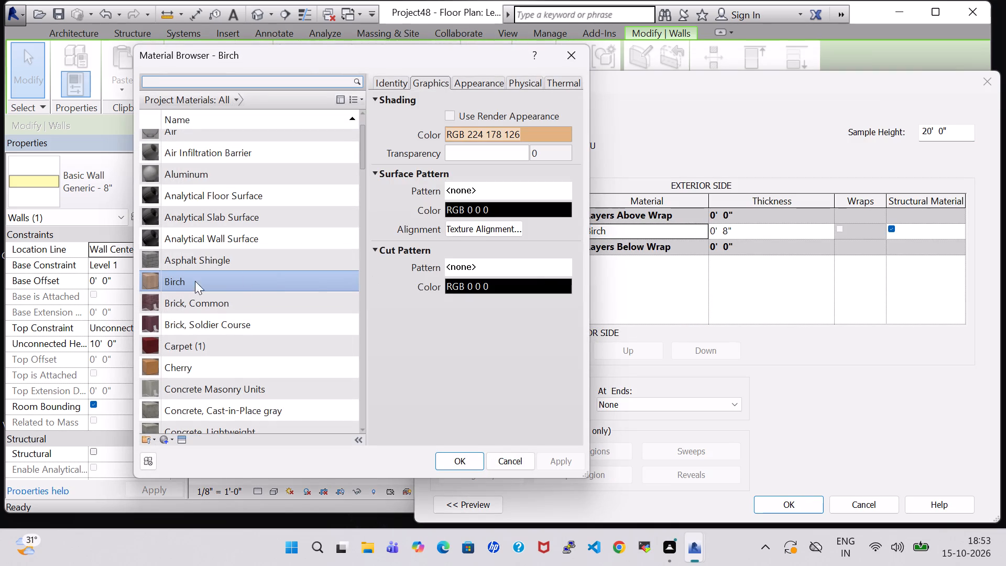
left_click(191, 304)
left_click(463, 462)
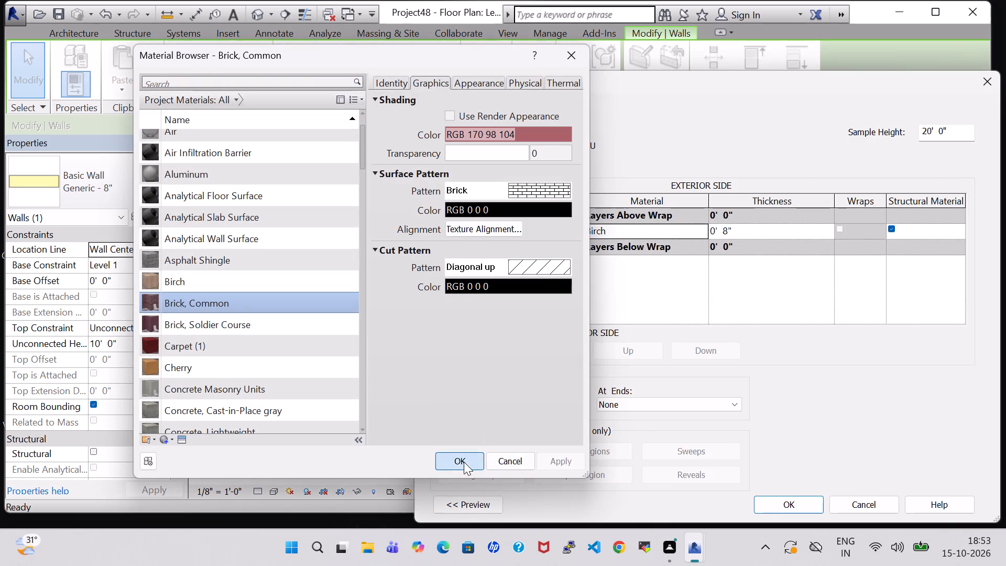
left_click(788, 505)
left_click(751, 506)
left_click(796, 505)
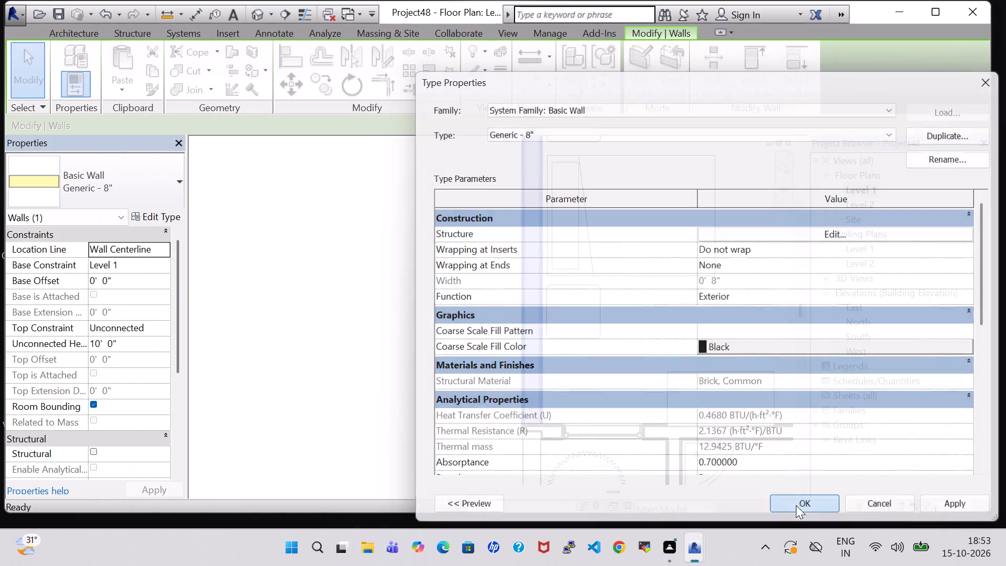
In the 3D view, select the front yard boundary wall and assign Birch to its Generic - 8" type's structure layer.
left_click(254, 8)
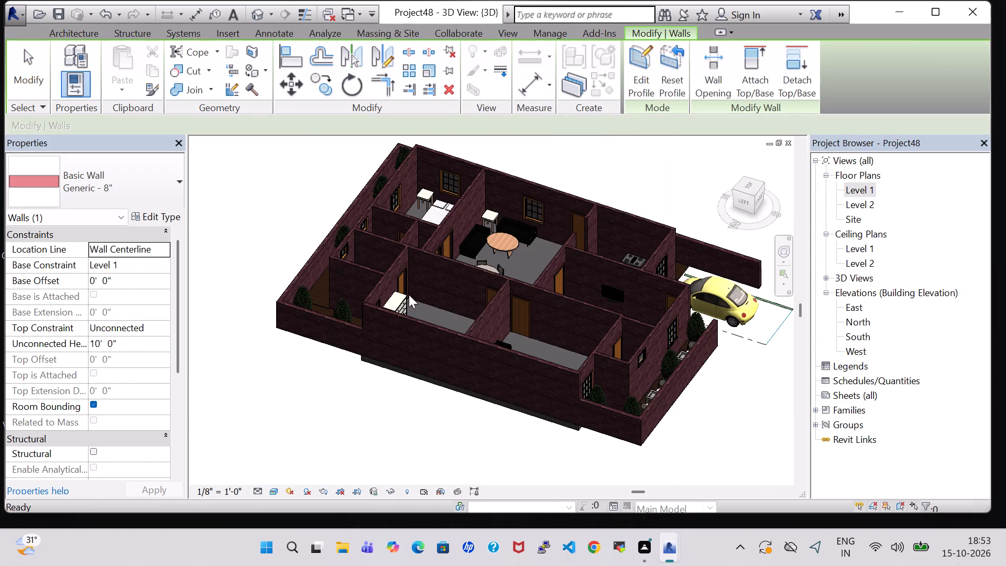
middle_click_drag(505, 445, 449, 399, "shift")
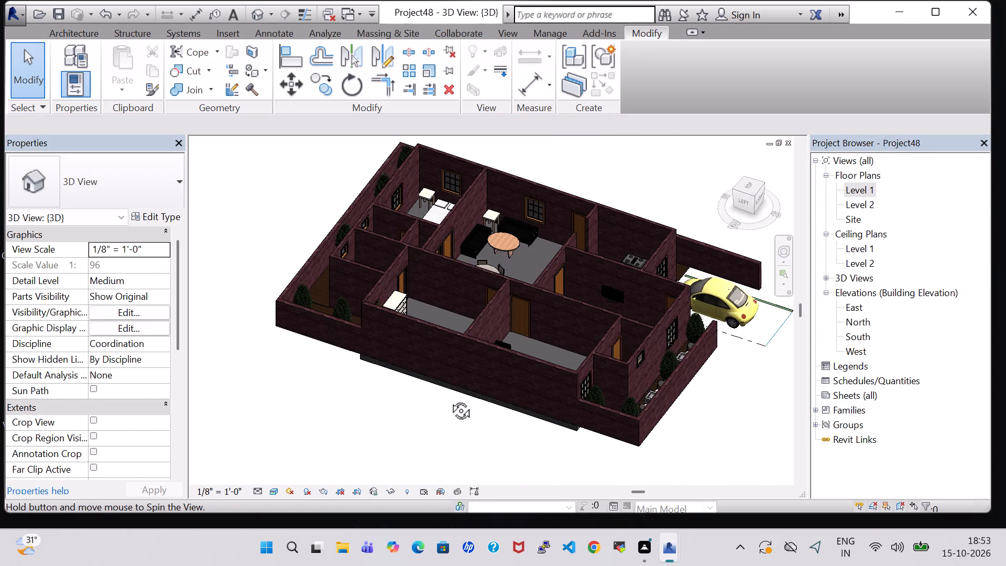
middle_click_drag(449, 399, 447, 392, "shift")
left_click(506, 373)
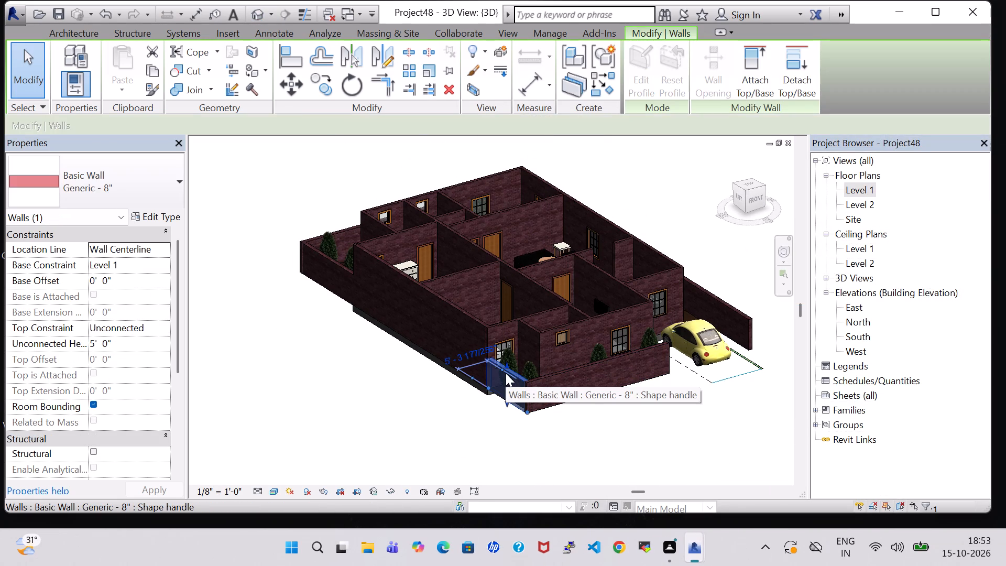
left_click(580, 373)
right_click(580, 373)
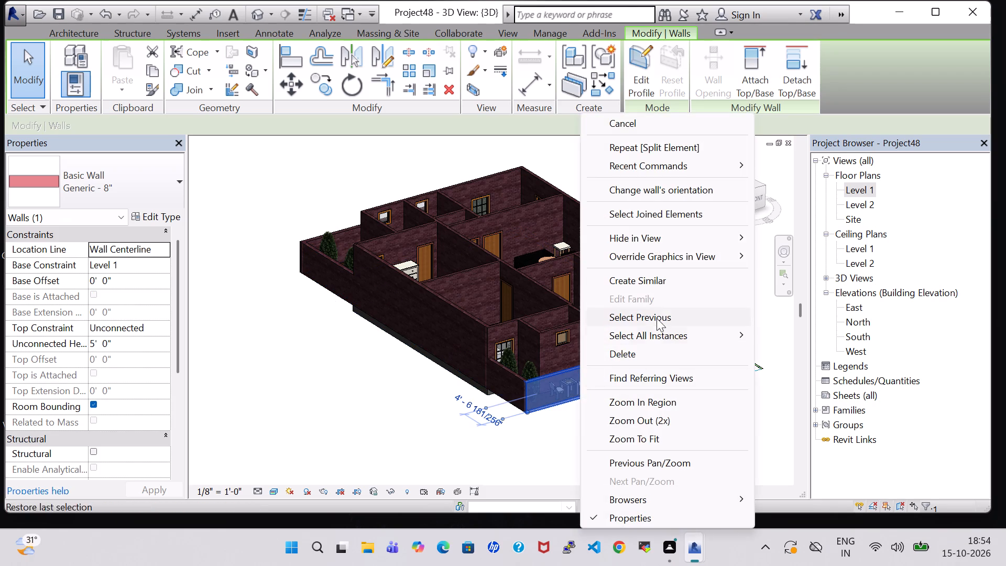
left_click(395, 407)
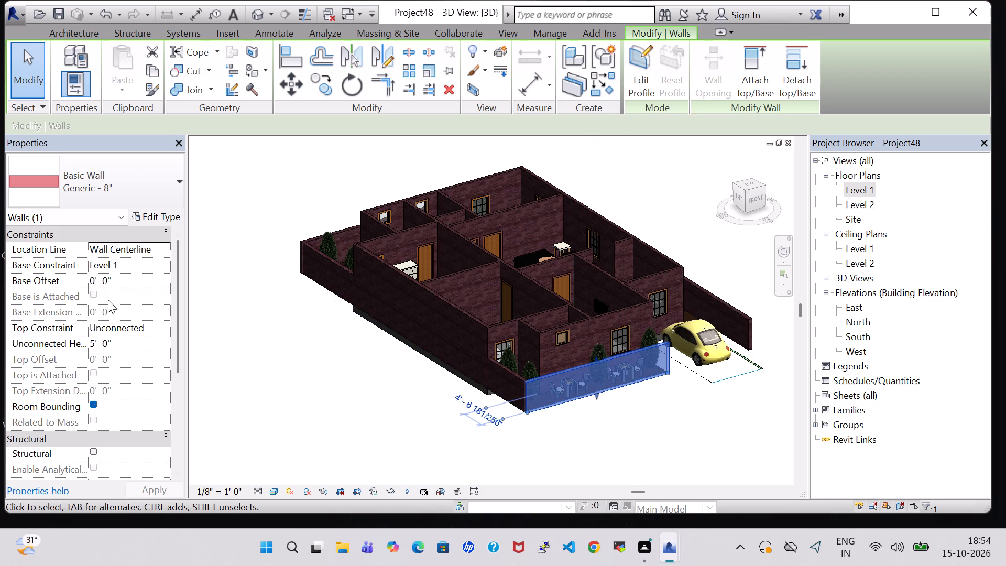
left_click(145, 218)
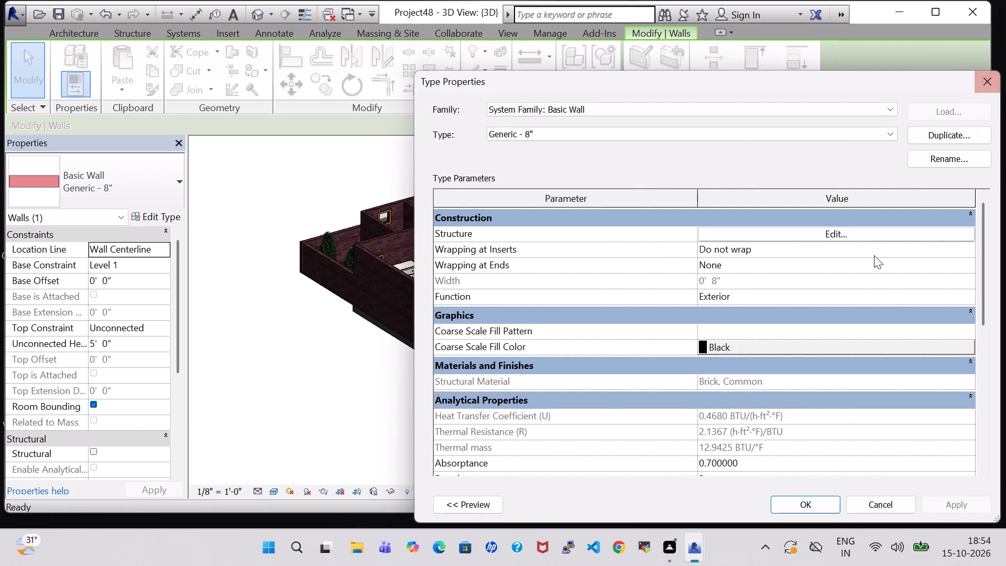
left_click(839, 230)
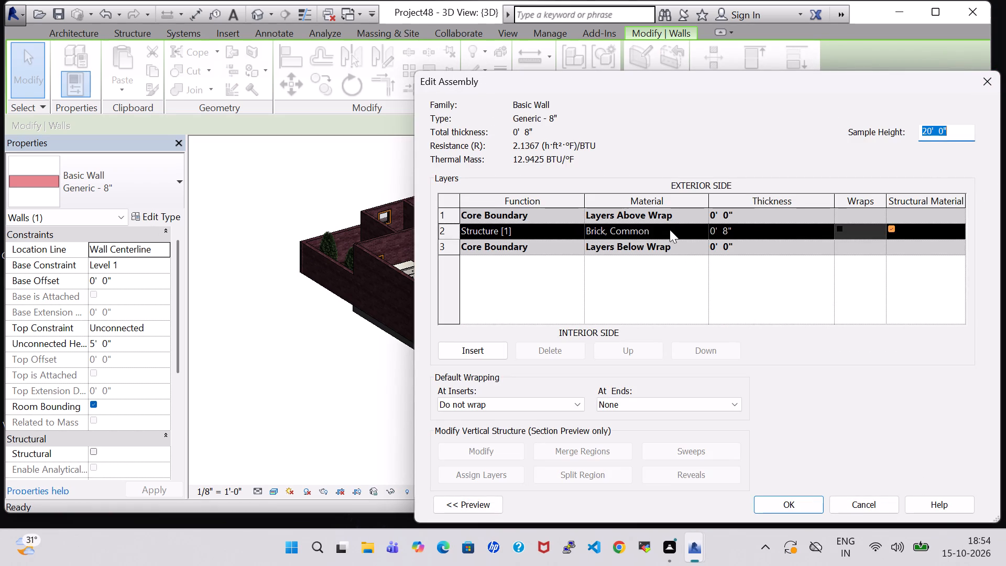
left_click(703, 228)
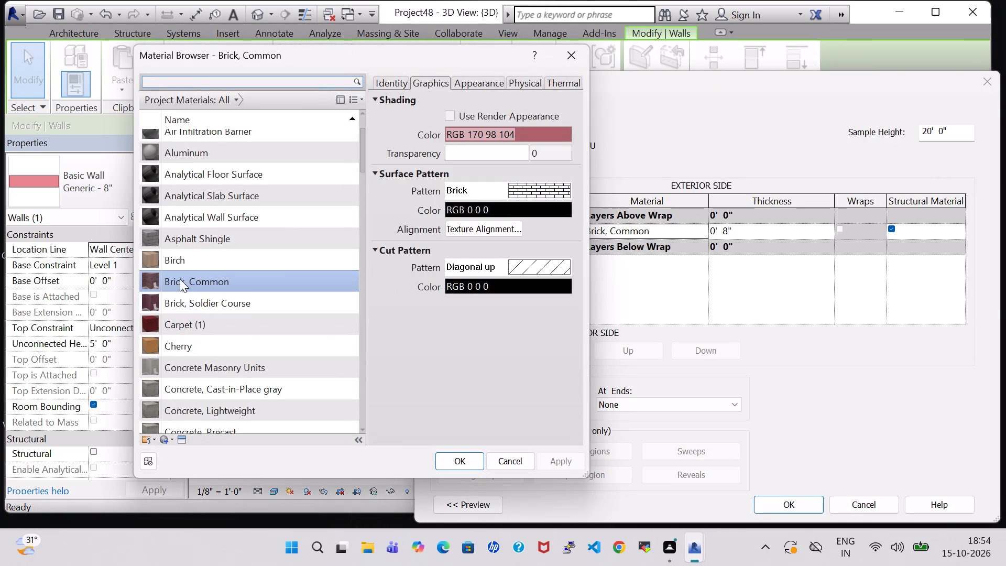
left_click(180, 256)
left_click(462, 458)
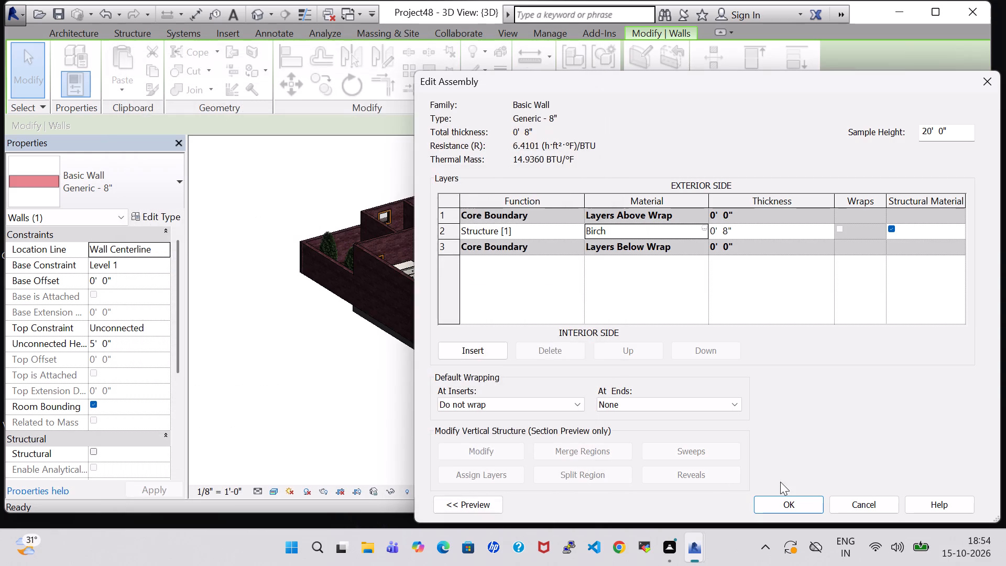
left_click(801, 496)
left_click(830, 499)
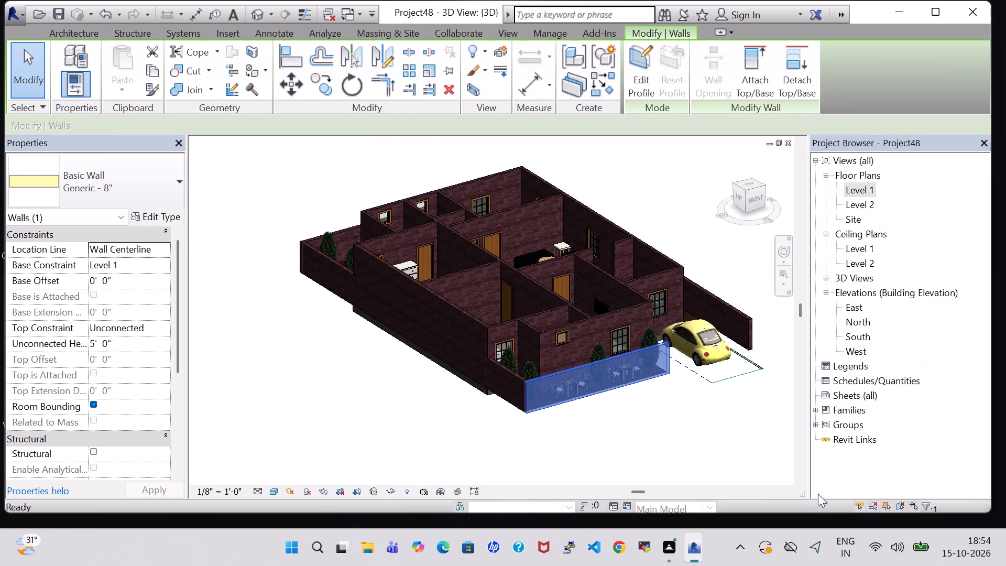
left_click(644, 444)
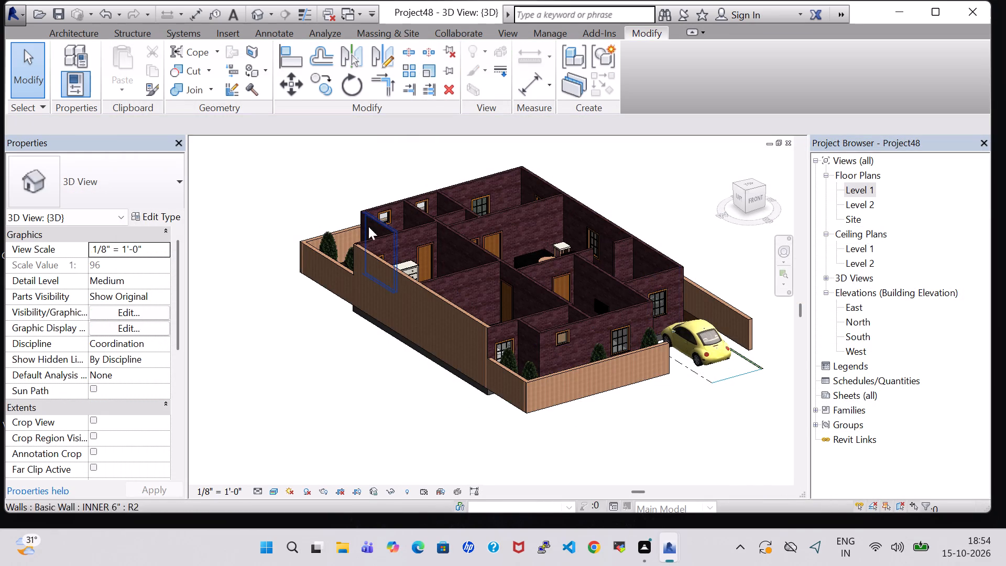
Delete the 10' high outer side wall of the two bedrooms, along with the wall instance that cannot be rebuilt.
middle_click_drag(295, 212, 479, 284, "shift")
scroll(347, 212, "up", 1, "shift")
middle_click_drag(347, 212, 434, 243, "shift")
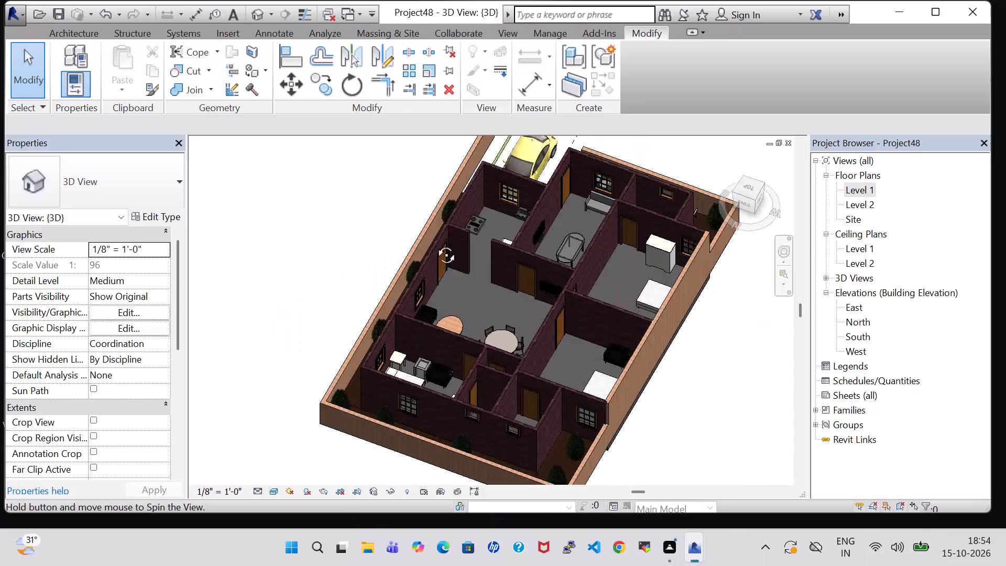
middle_click_drag(434, 243, 332, 192, "shift")
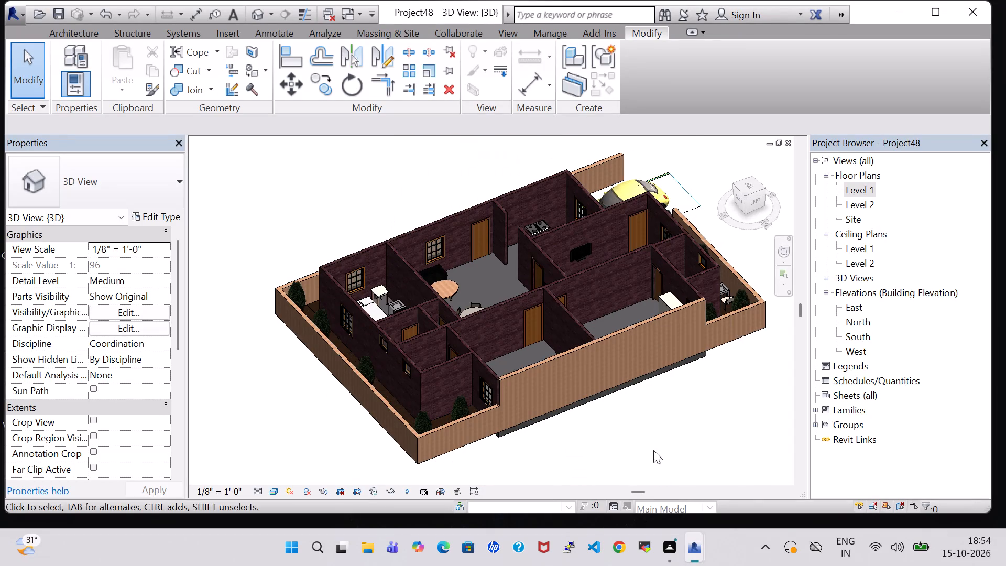
middle_click_drag(653, 450, 596, 407, "shift")
left_click(549, 323)
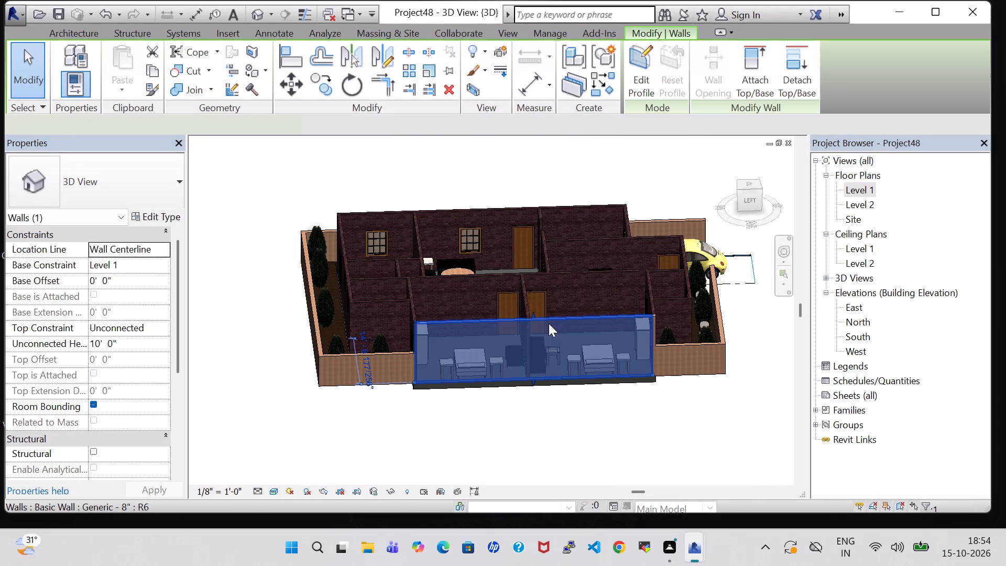
key("Delete")
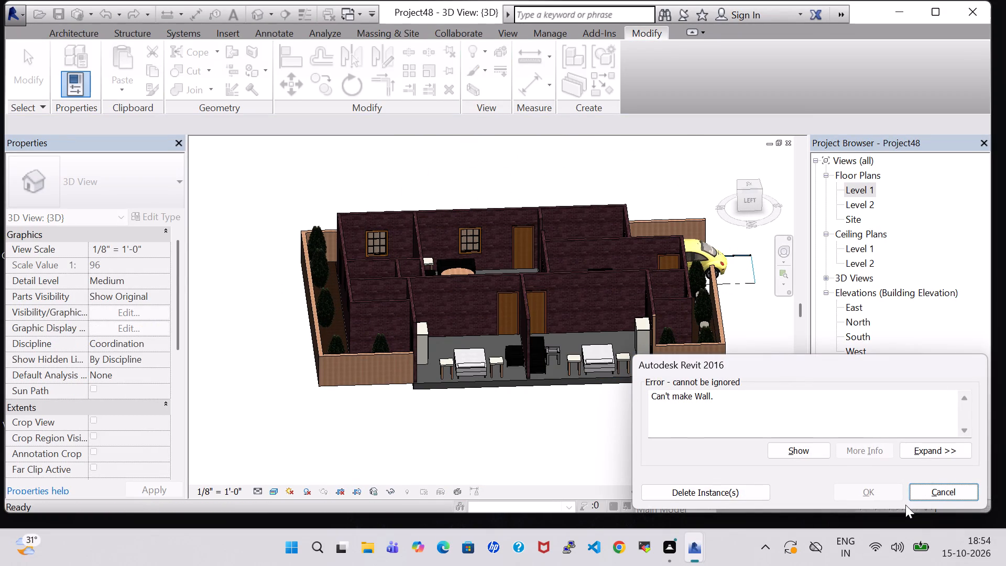
left_click(726, 498)
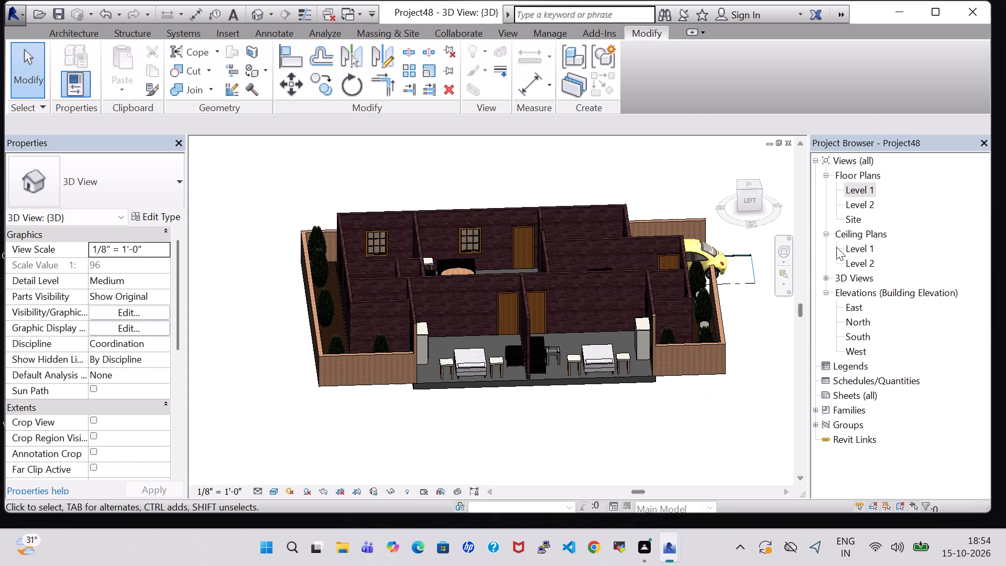
On Level 1, draw a 10' high INNER 6" wall along the bedrooms' outer side, from the rear bedroom's window wall to the front bedroom's.
double_click(859, 191)
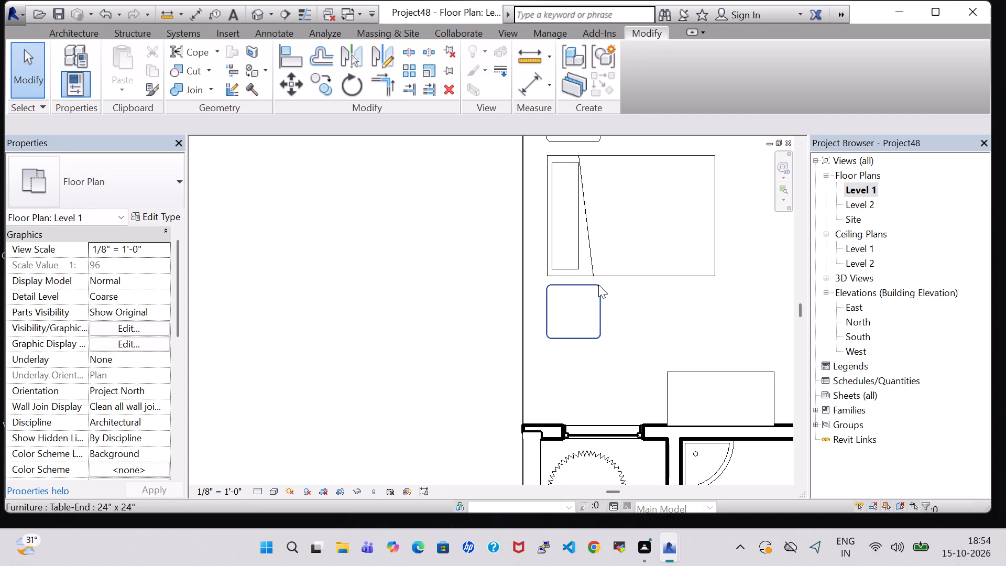
scroll(598, 285, "down", 6)
middle_click_drag(443, 285, 445, 398)
scroll(449, 405, "down", 5)
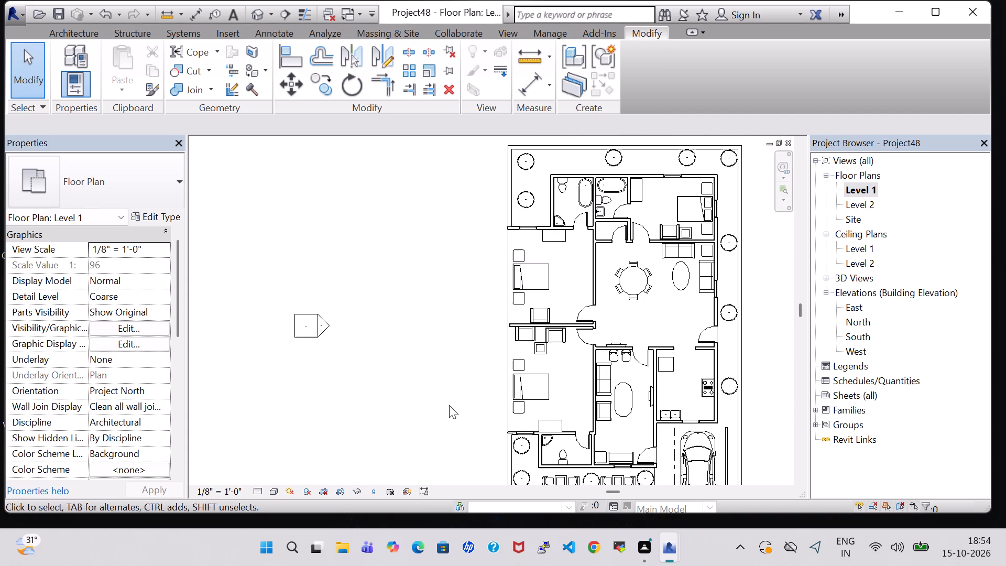
left_click(65, 28)
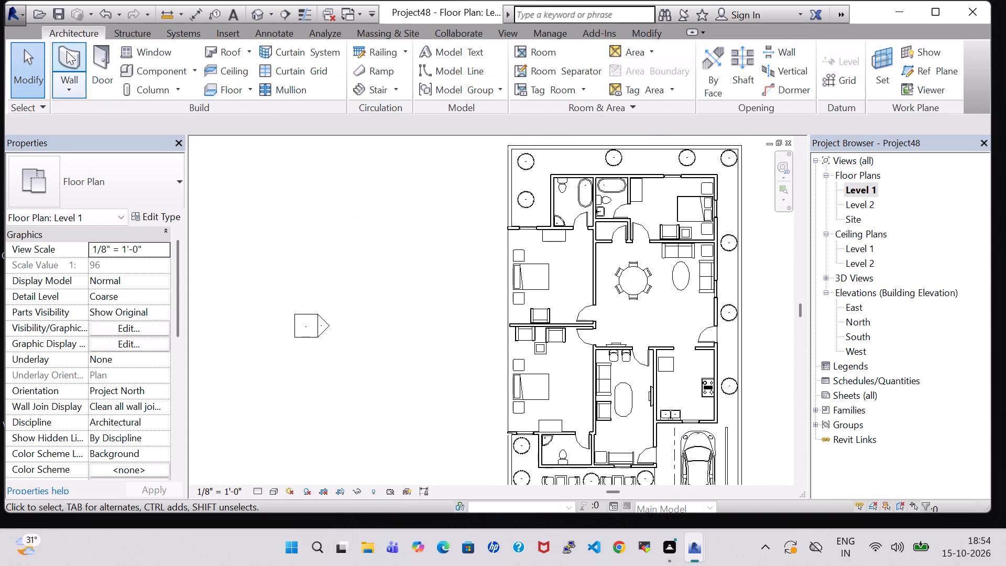
left_click(67, 53)
left_click(134, 180)
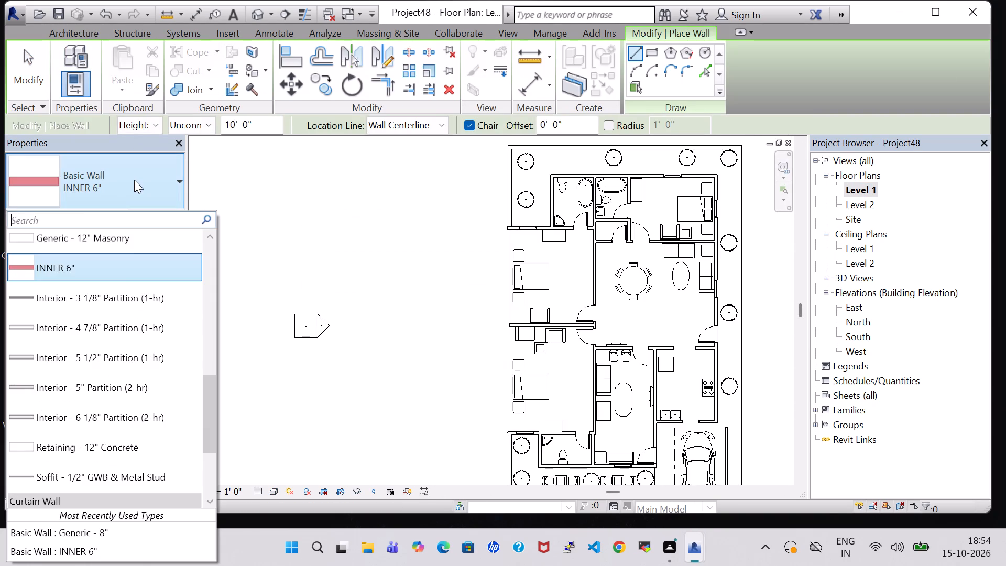
left_click(141, 269)
scroll(500, 260, "up", 2)
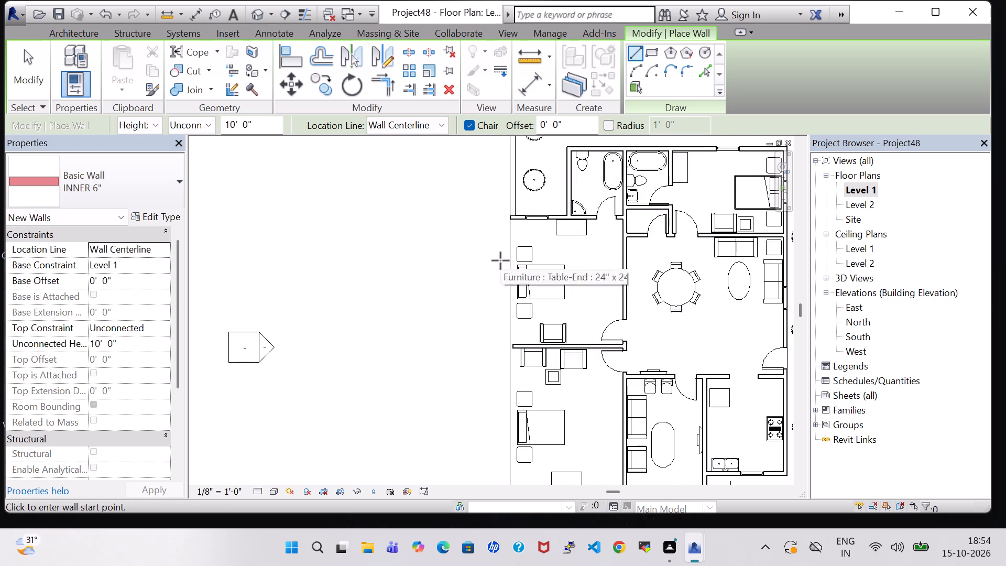
scroll(500, 260, "up", 3)
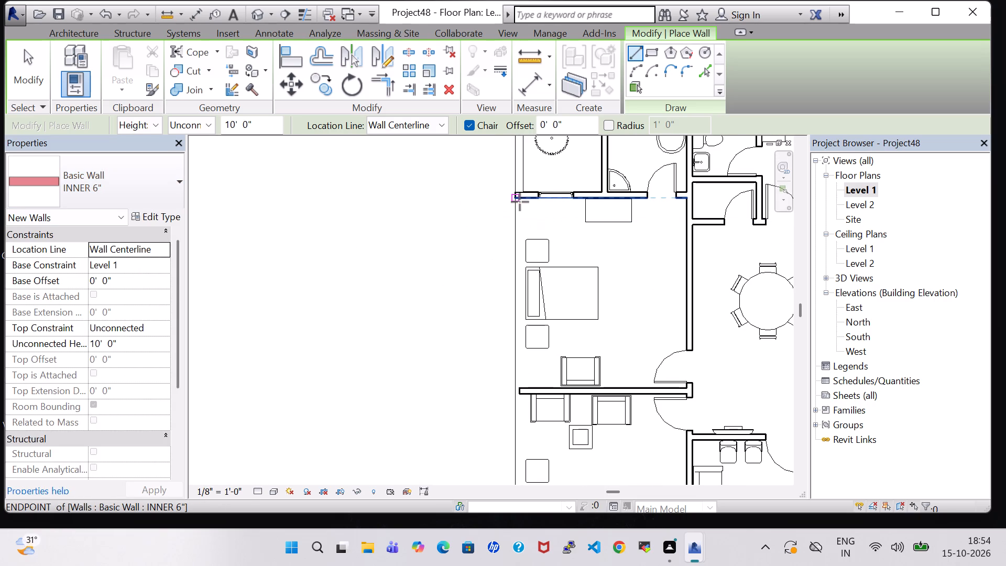
scroll(519, 199, "up", 3)
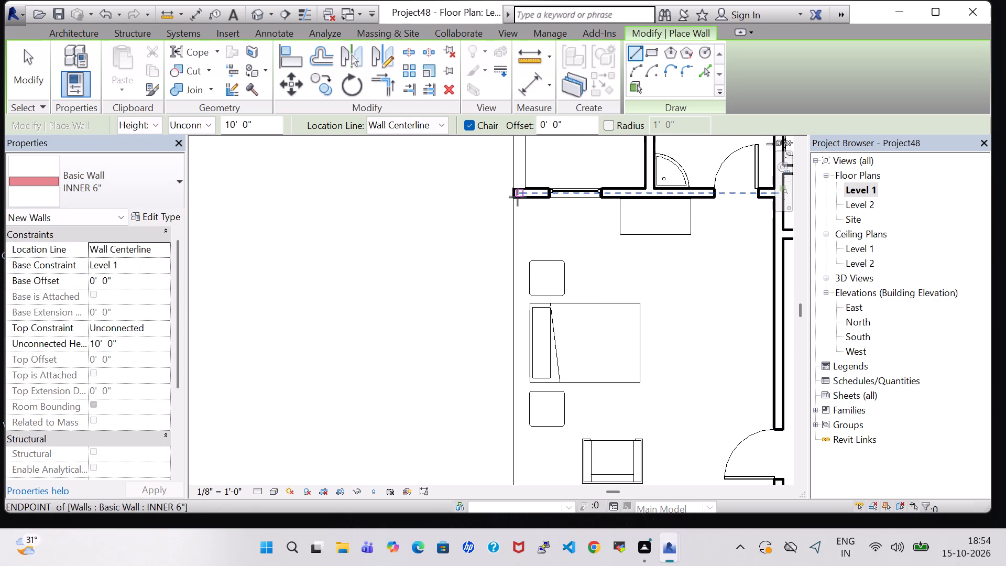
scroll(516, 194, "up", 6)
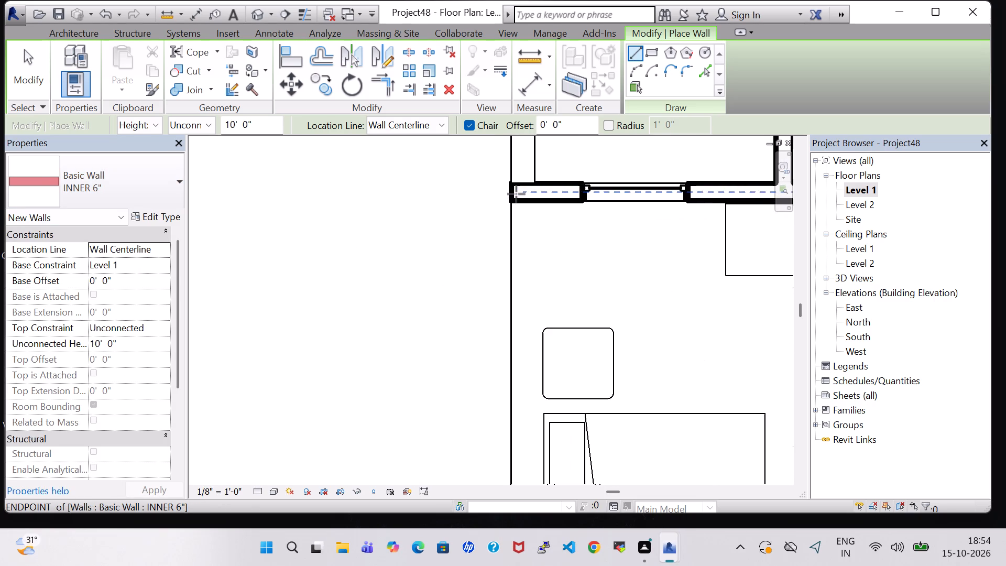
left_click(516, 194)
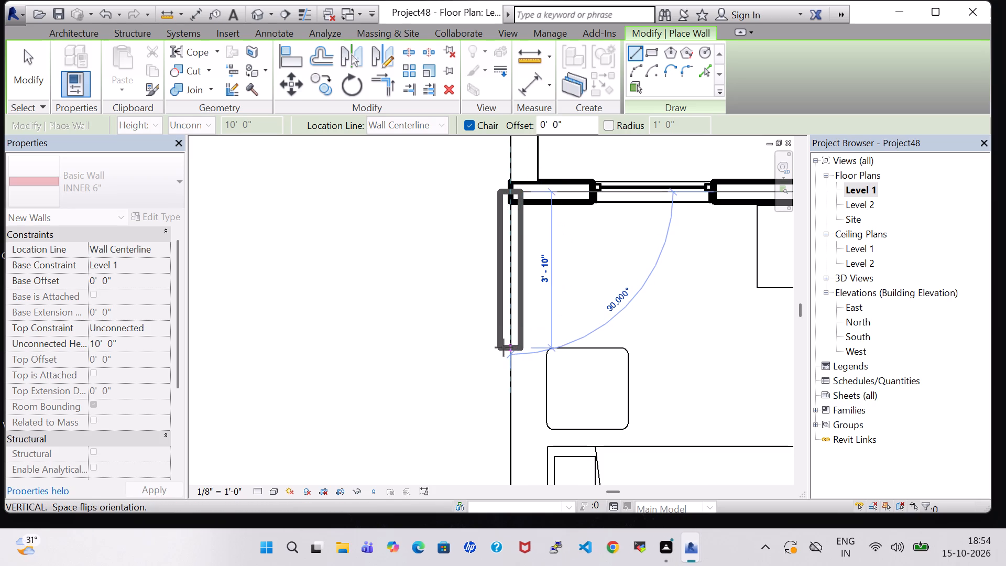
key("Escape")
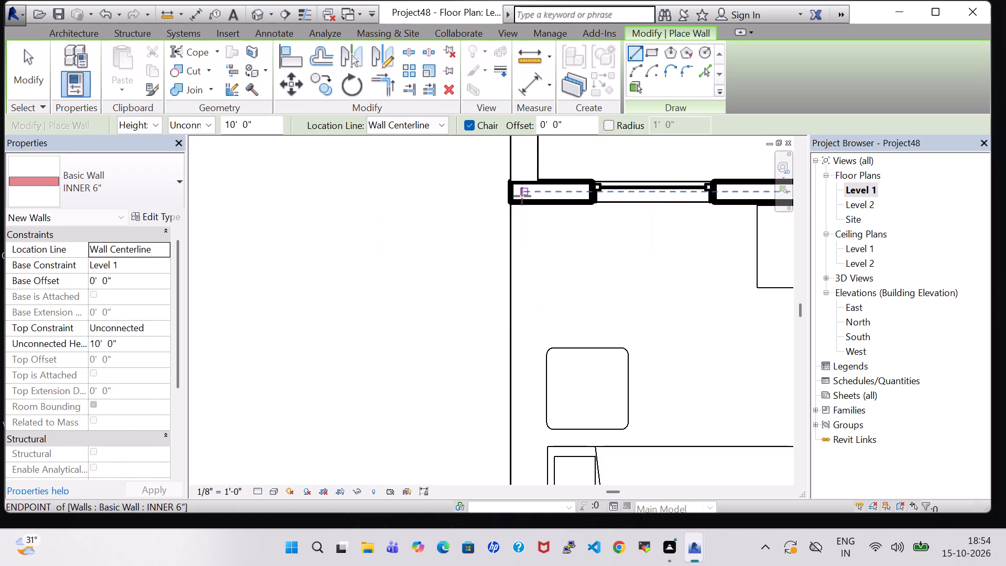
left_click(522, 196)
scroll(520, 356, "down", 4)
middle_click_drag(520, 356, 514, 323)
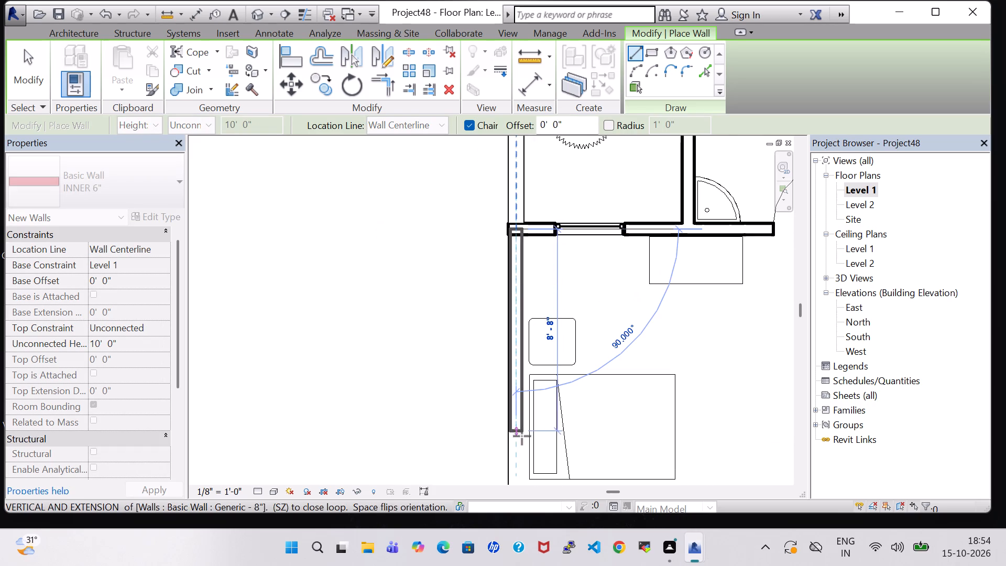
middle_click_drag(522, 436, 523, 253)
middle_click_drag(524, 420, 520, 304)
middle_click_drag(521, 437, 520, 285)
middle_click_drag(517, 440, 505, 250)
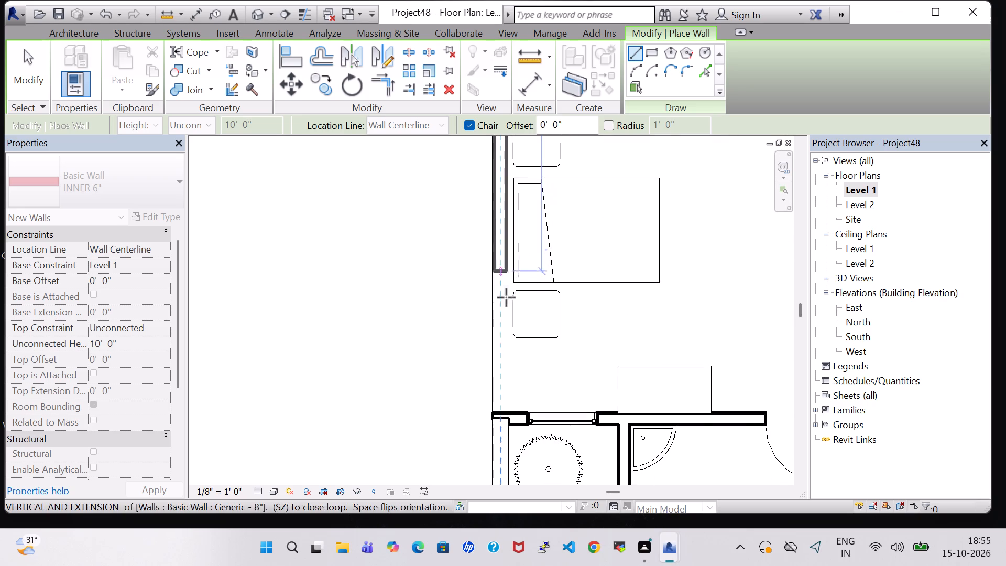
left_click(500, 412)
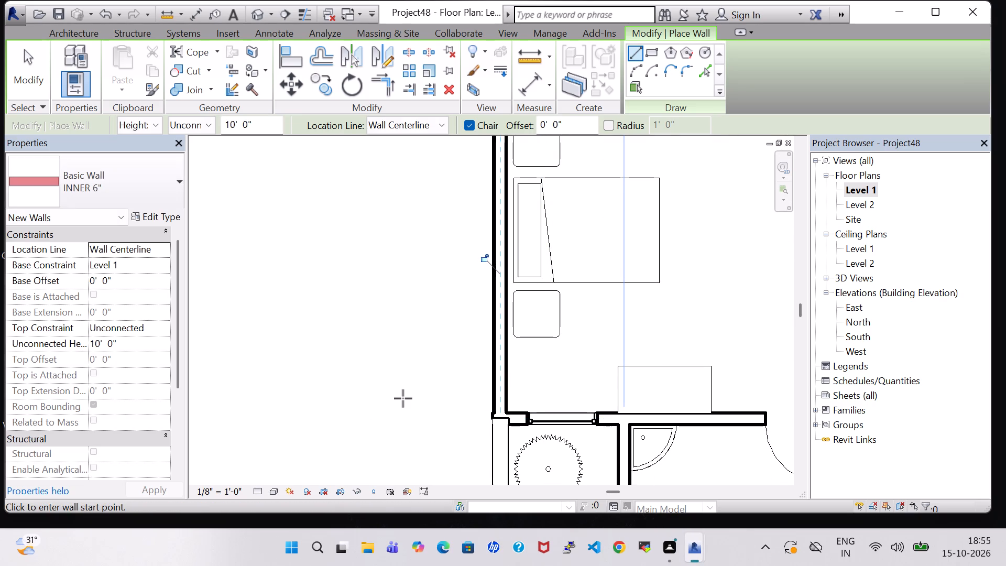
key("Escape")
key("Escape")
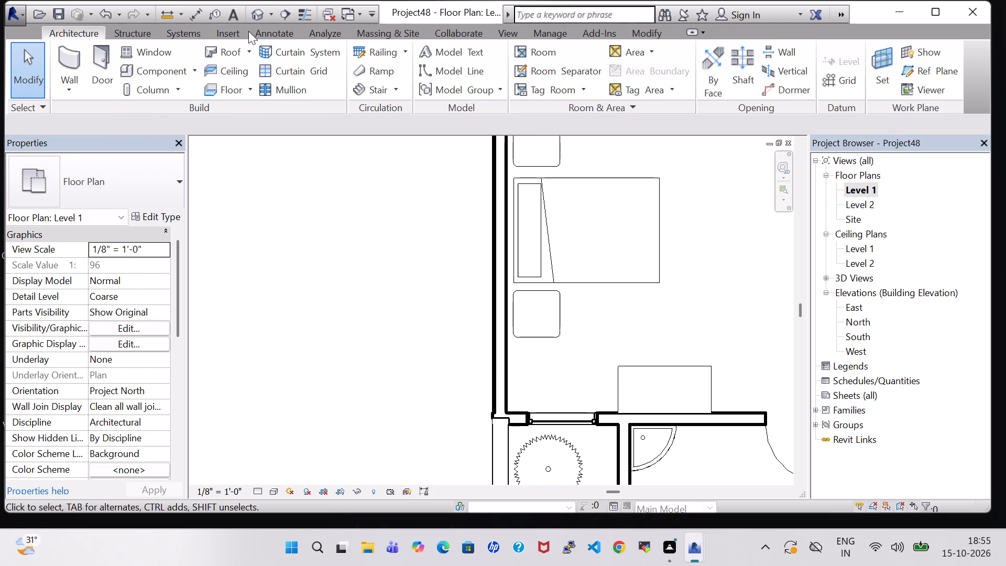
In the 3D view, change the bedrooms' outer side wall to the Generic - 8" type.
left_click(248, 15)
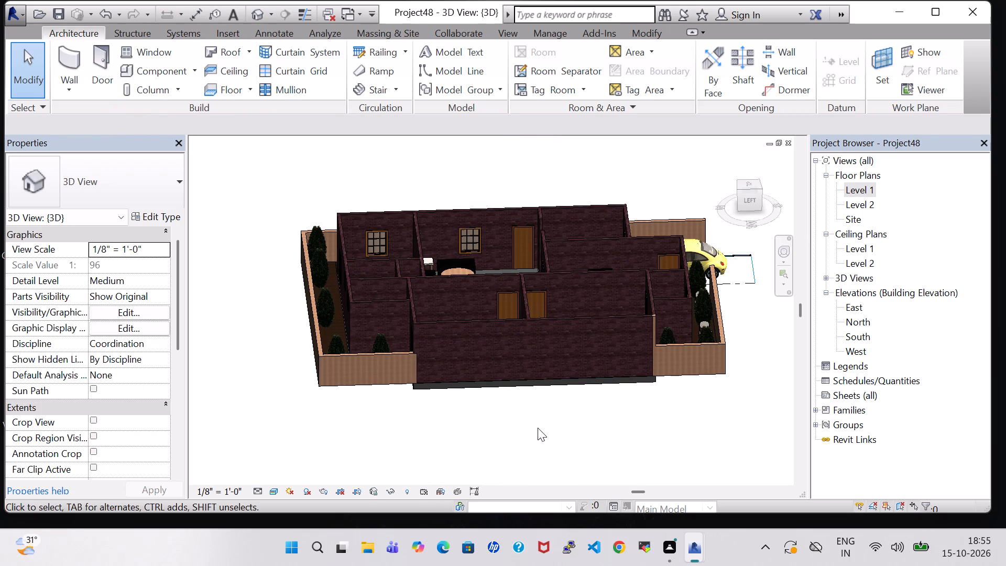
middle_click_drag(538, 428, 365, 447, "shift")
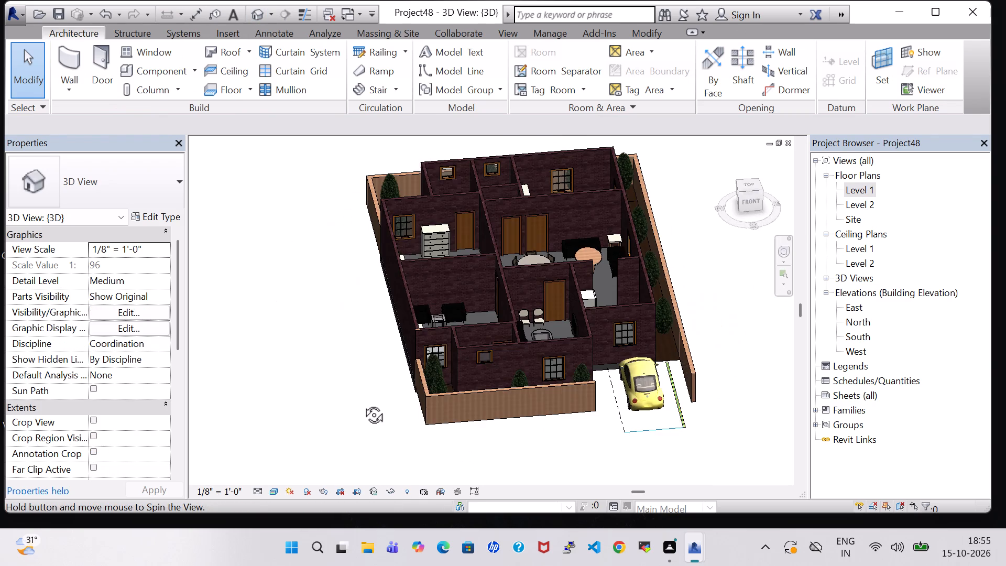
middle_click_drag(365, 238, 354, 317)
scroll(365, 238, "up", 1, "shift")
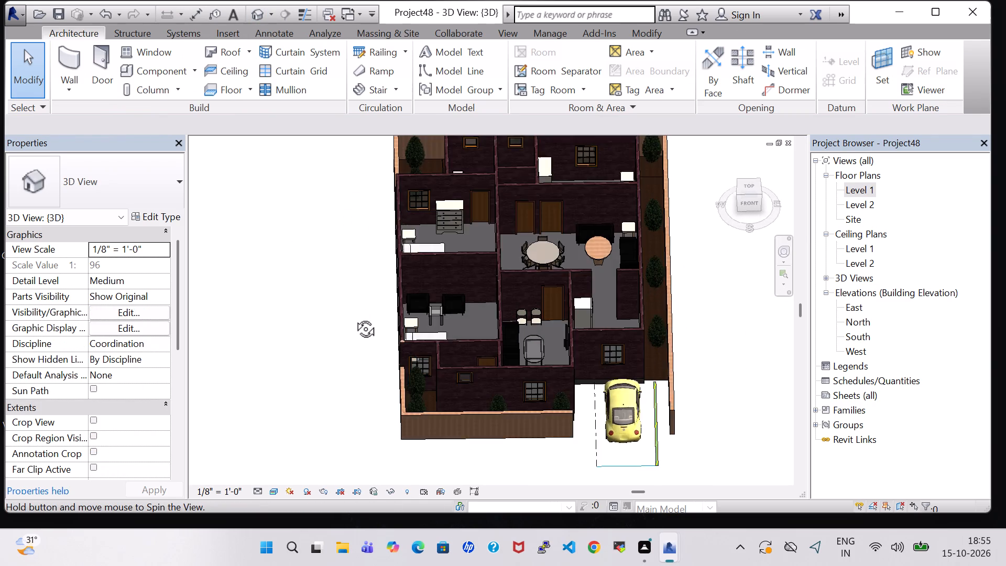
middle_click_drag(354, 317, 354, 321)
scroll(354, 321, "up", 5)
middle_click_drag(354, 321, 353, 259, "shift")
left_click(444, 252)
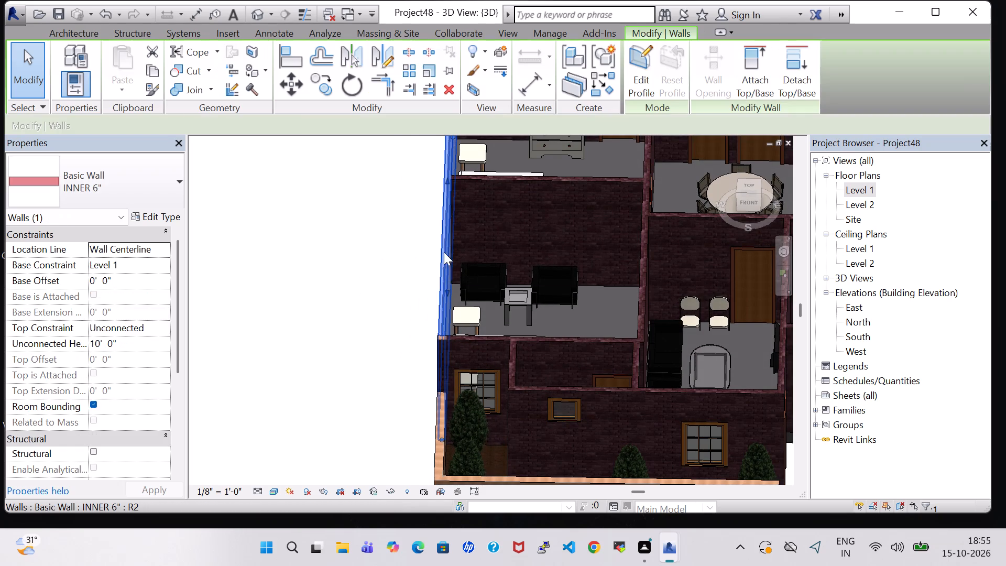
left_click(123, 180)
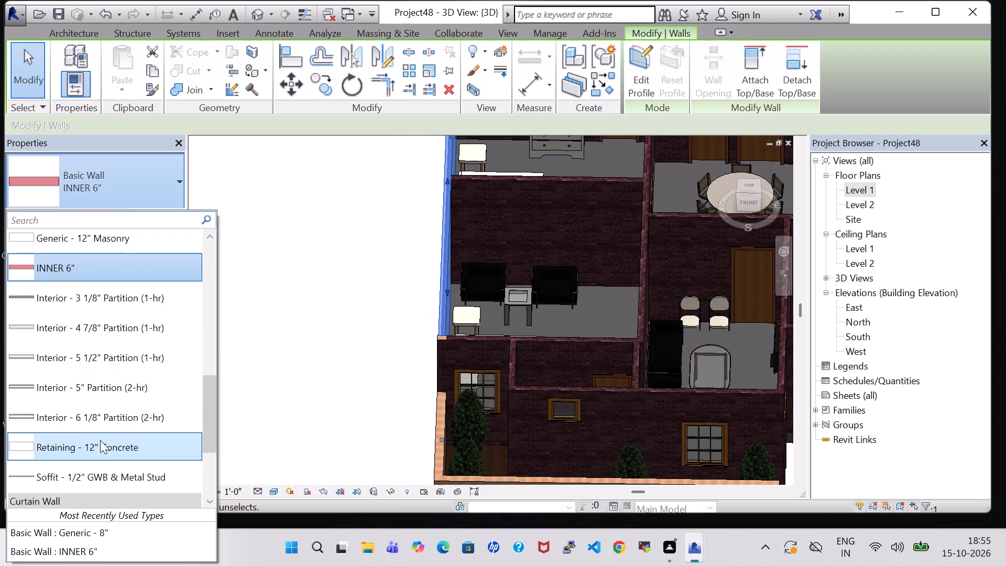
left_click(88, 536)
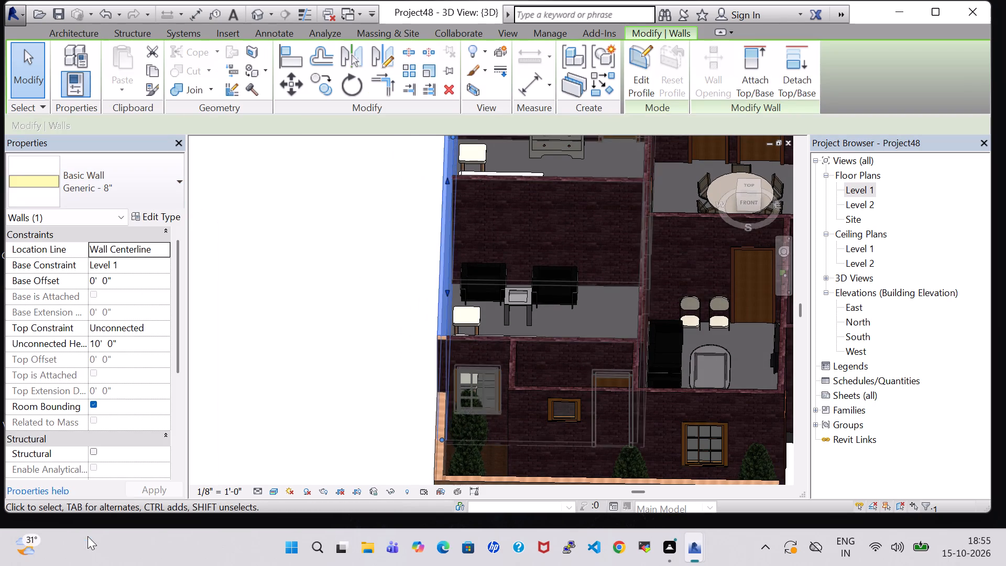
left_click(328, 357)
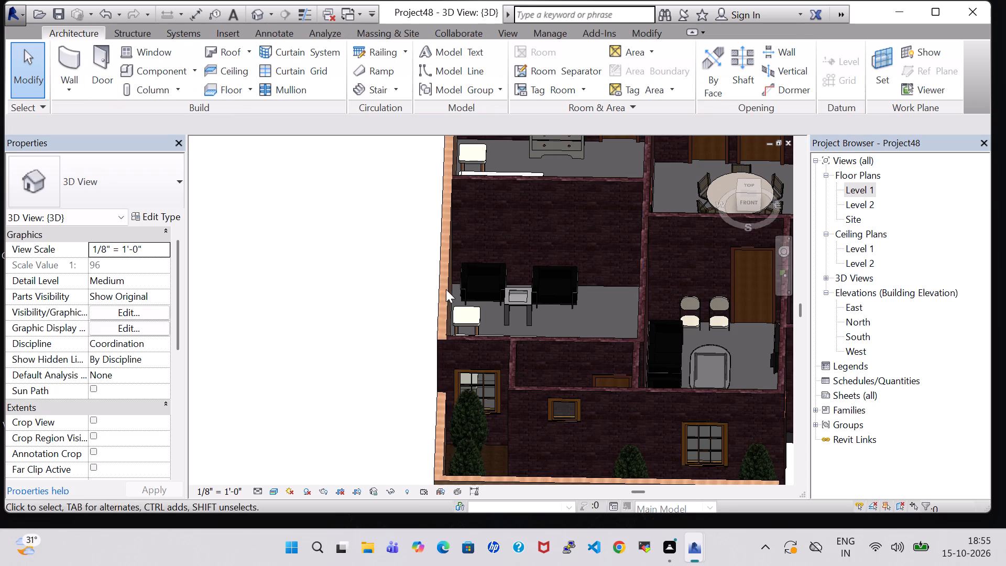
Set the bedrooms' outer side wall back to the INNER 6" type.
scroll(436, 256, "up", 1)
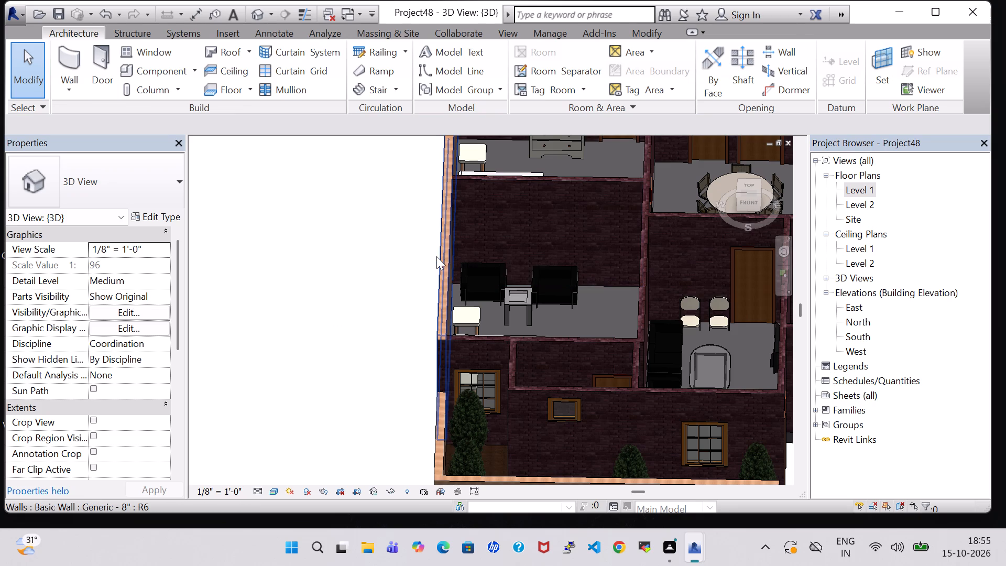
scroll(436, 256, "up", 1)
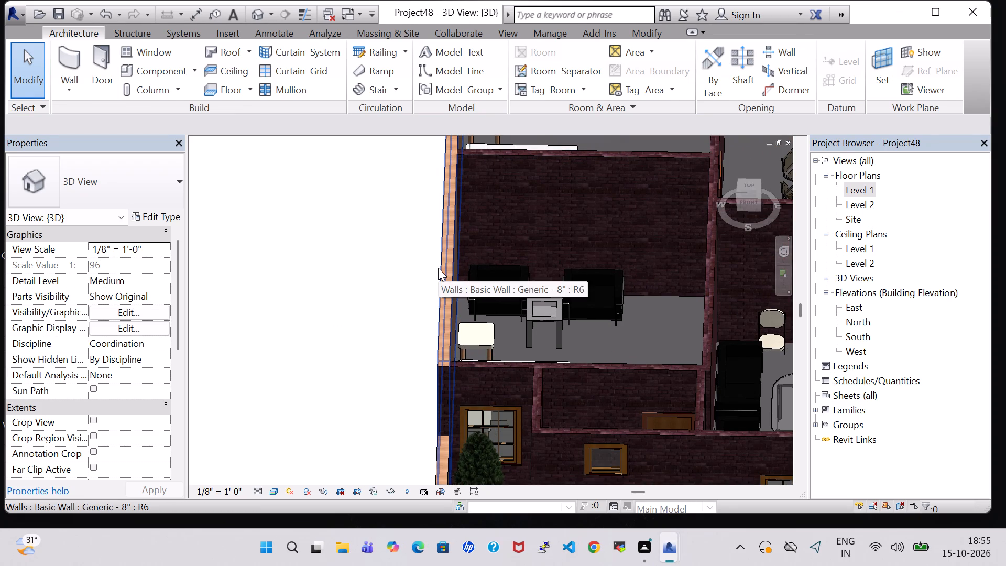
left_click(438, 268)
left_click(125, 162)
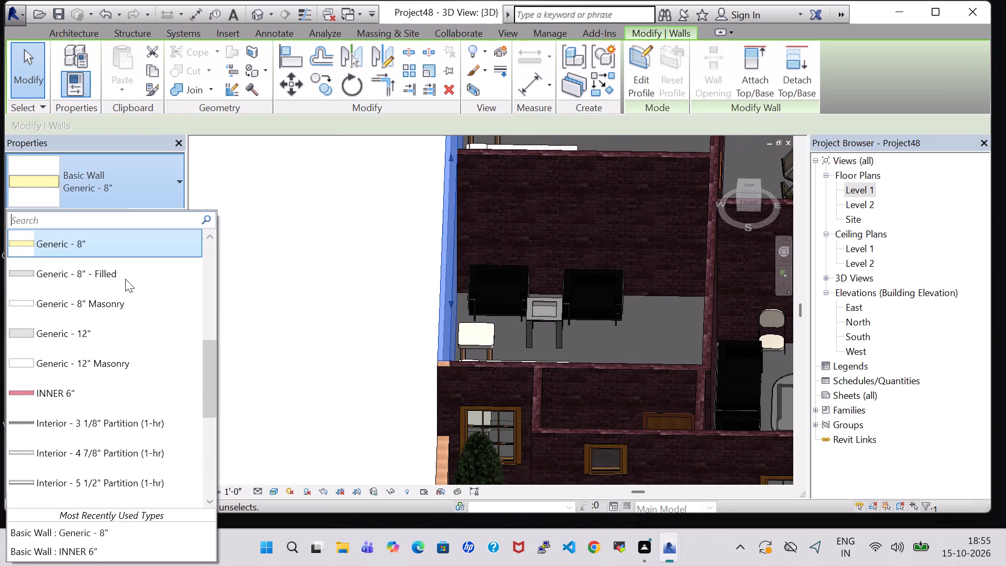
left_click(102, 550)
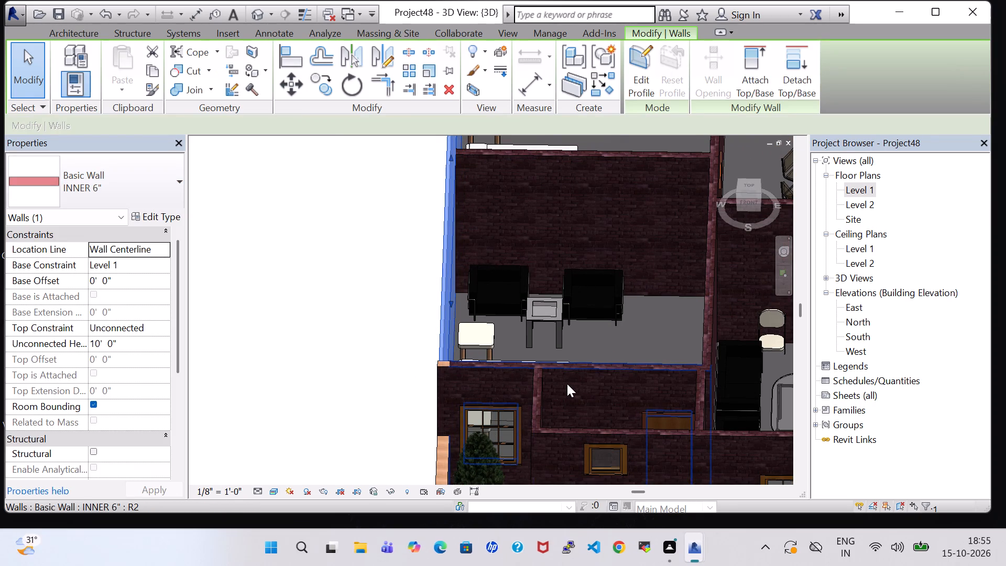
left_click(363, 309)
Examine the house's outer walls, the boundary walls and the front side yard from several sides in 3D.
middle_click_drag(342, 411, 364, 338, "shift")
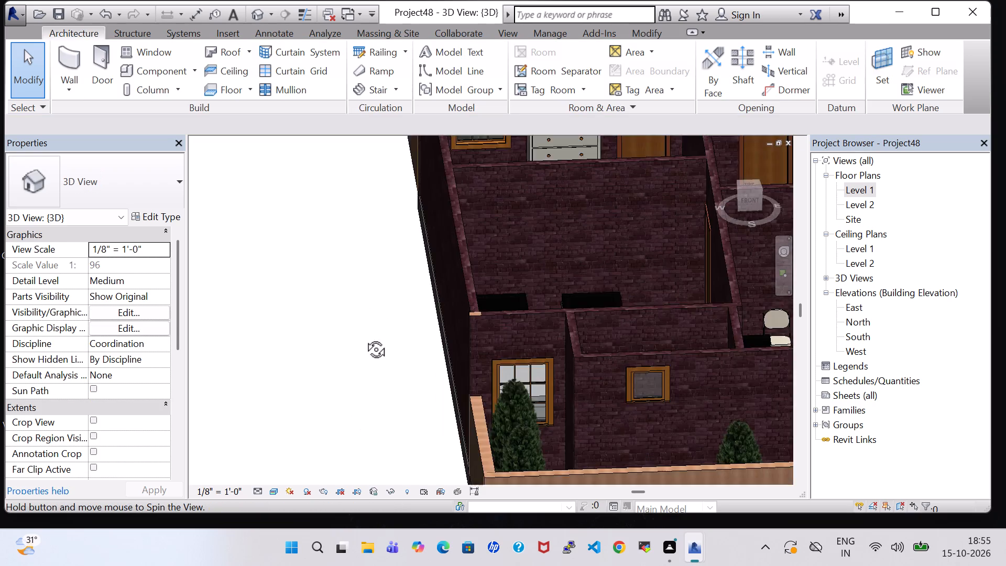
middle_click_drag(364, 338, 597, 320, "shift")
middle_click_drag(727, 471, 674, 451)
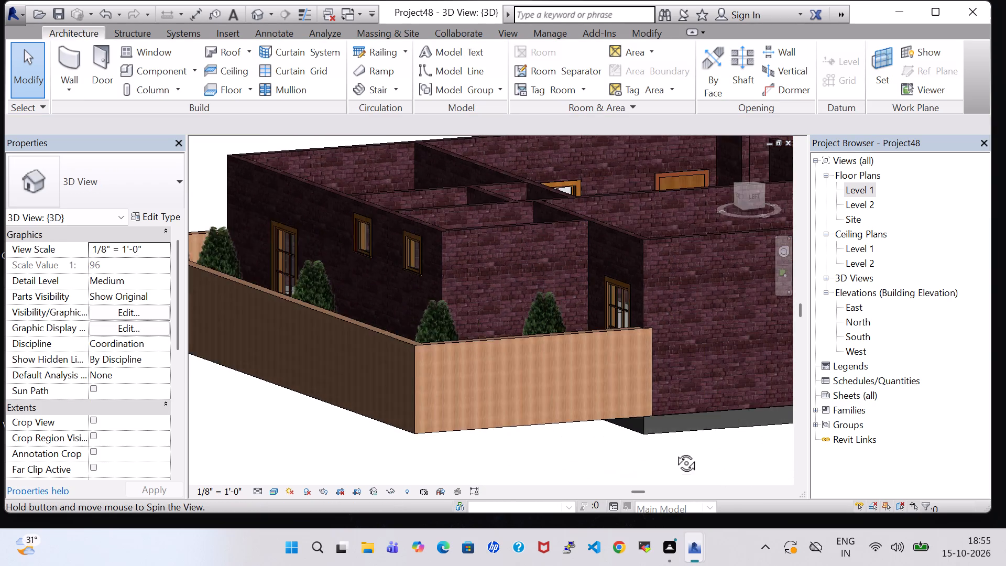
middle_click_drag(674, 451, 323, 432)
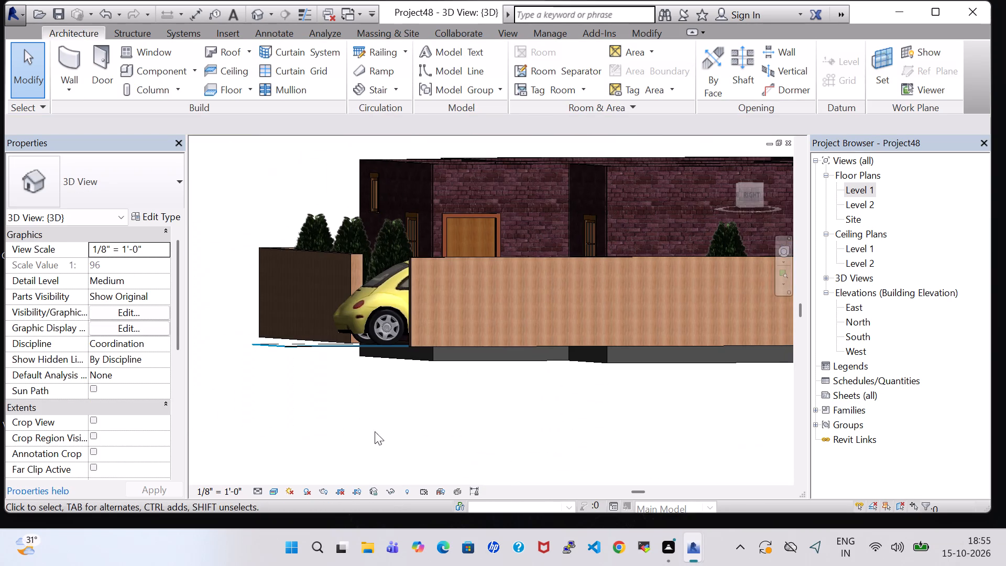
middle_click_drag(447, 432, 555, 443, "shift")
scroll(447, 432, "up", 1, "shift")
middle_click_drag(514, 419, 556, 433, "shift")
middle_click_drag(556, 433, 527, 507)
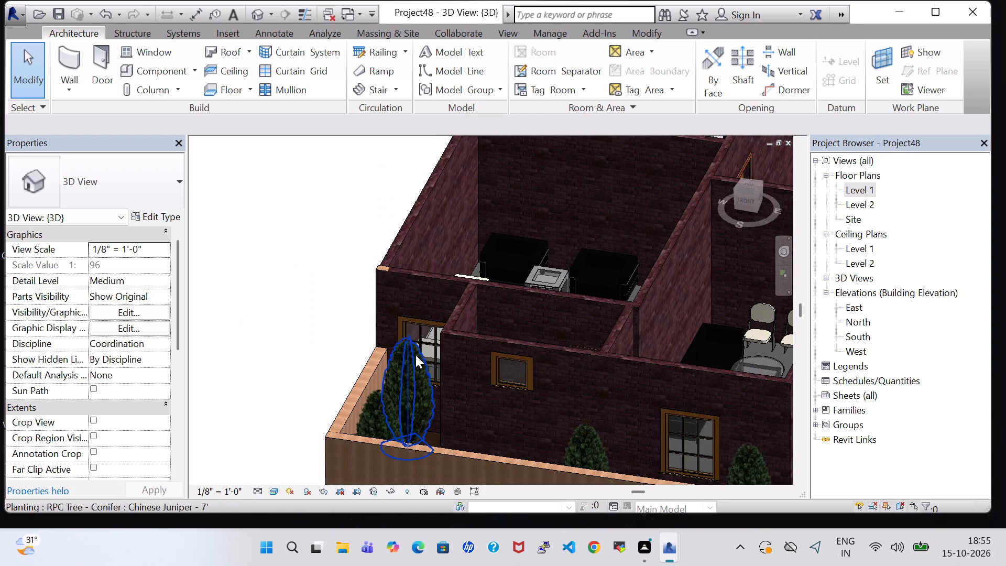
Open the Level 1 floor plan at the planted front yard beside the bathroom.
double_click(862, 186)
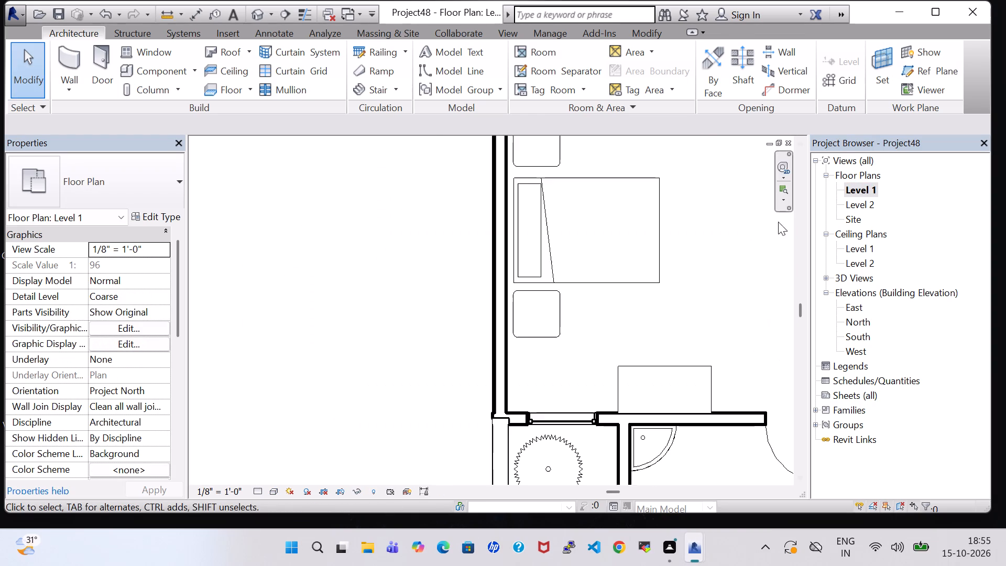
middle_click_drag(691, 328, 584, 238)
scroll(584, 238, "down", 3)
middle_click_drag(611, 384, 596, 297)
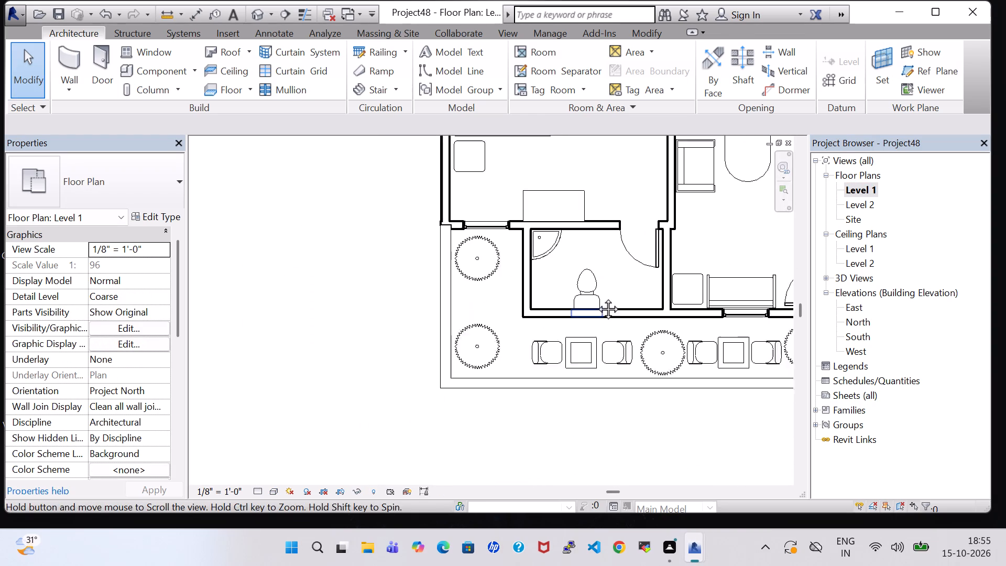
middle_click_drag(596, 297, 595, 286)
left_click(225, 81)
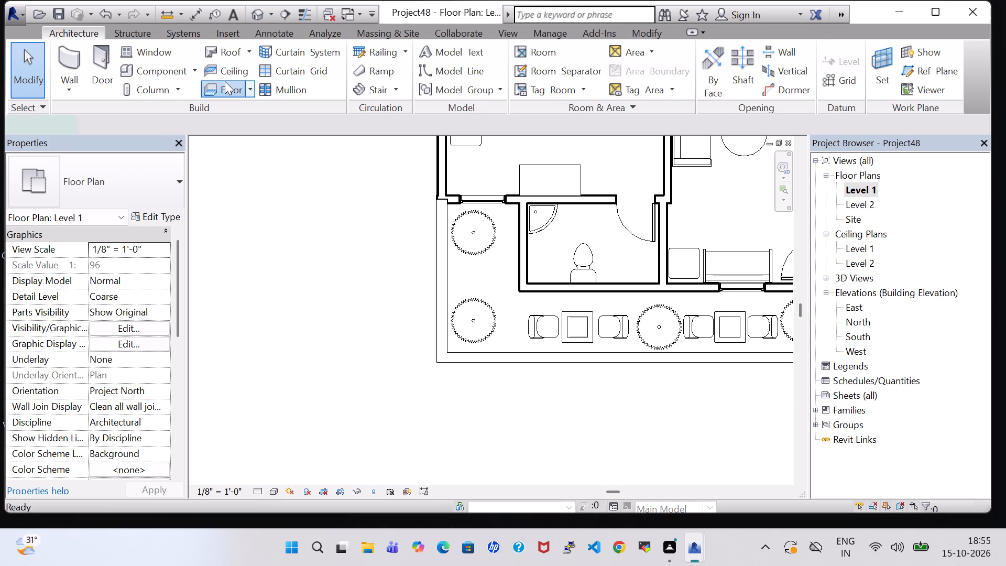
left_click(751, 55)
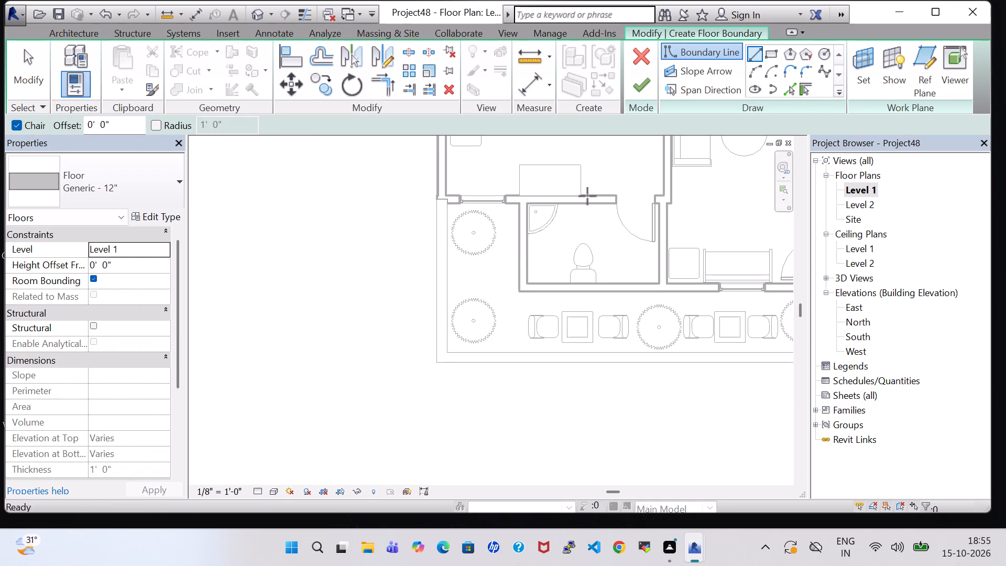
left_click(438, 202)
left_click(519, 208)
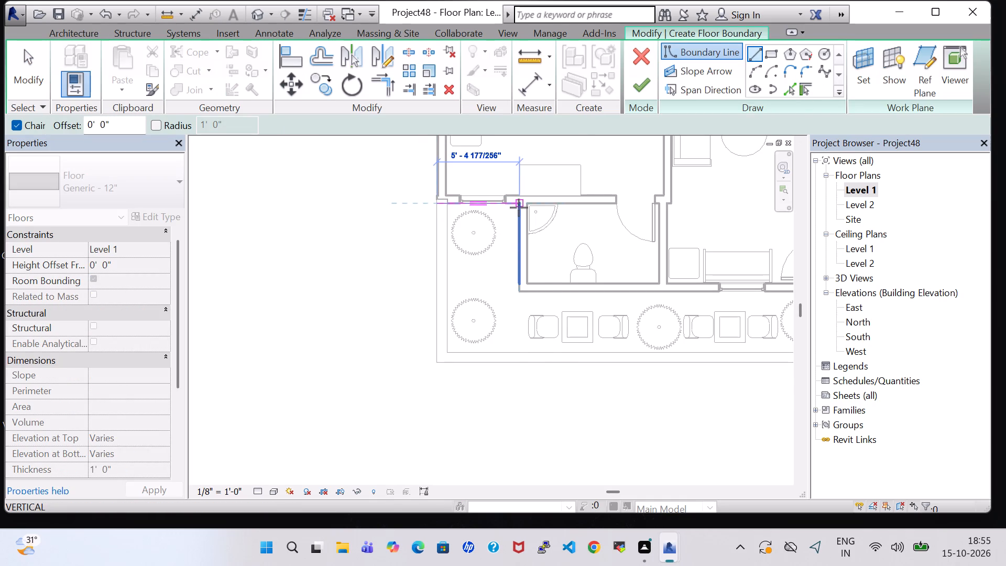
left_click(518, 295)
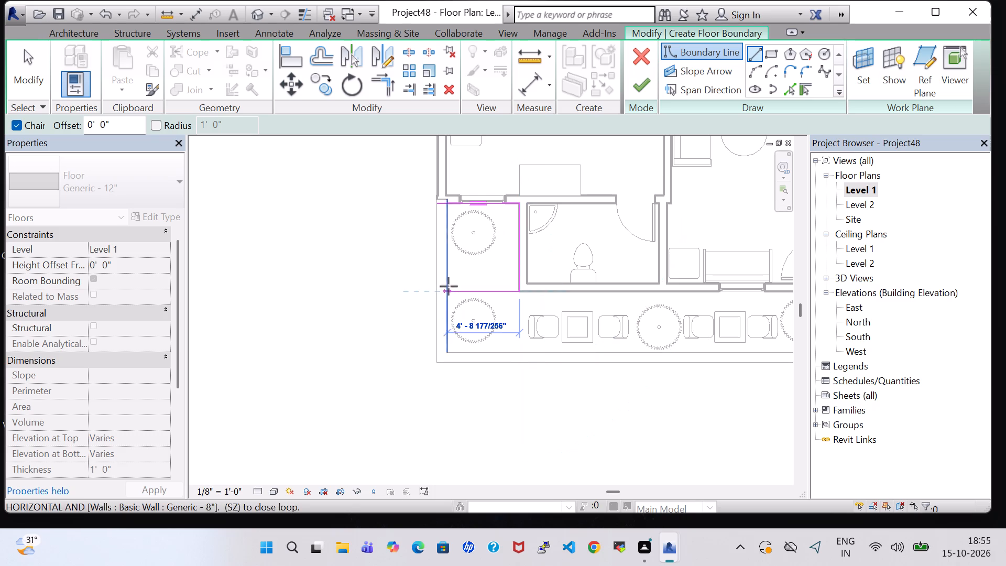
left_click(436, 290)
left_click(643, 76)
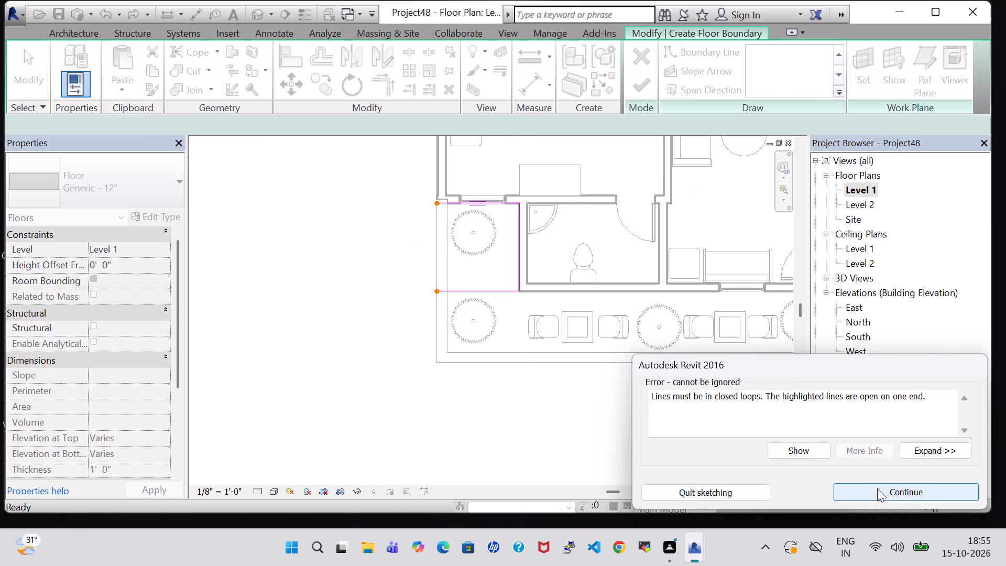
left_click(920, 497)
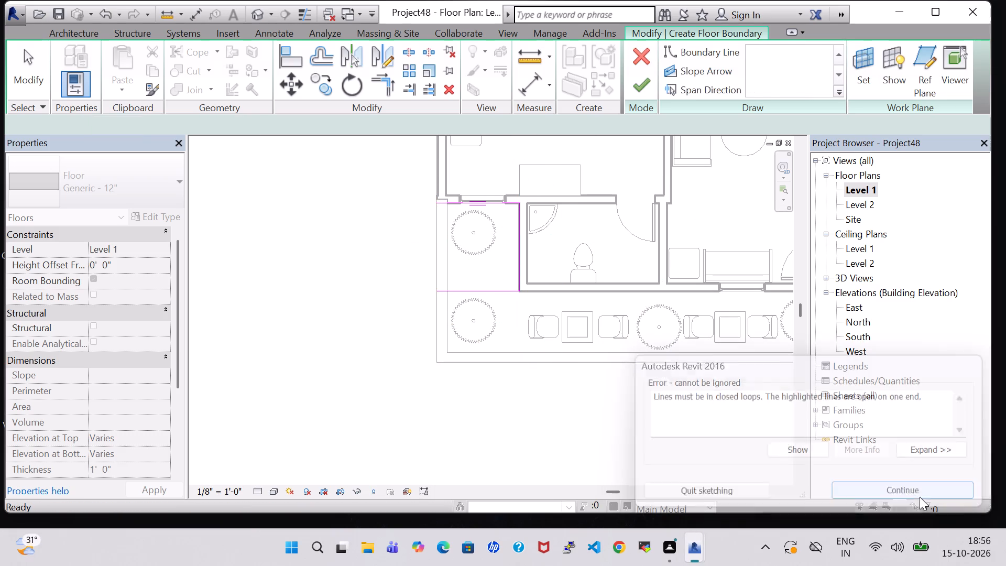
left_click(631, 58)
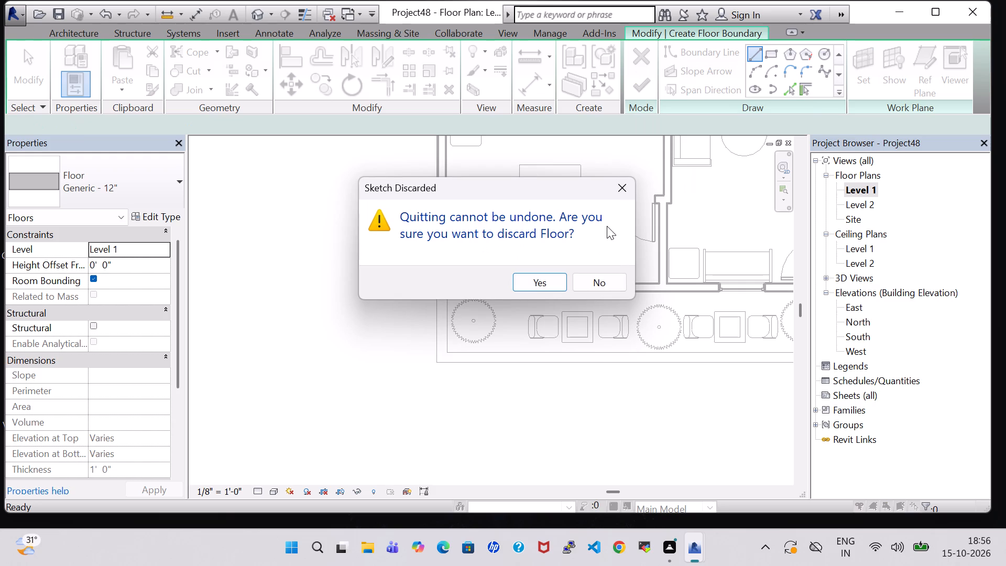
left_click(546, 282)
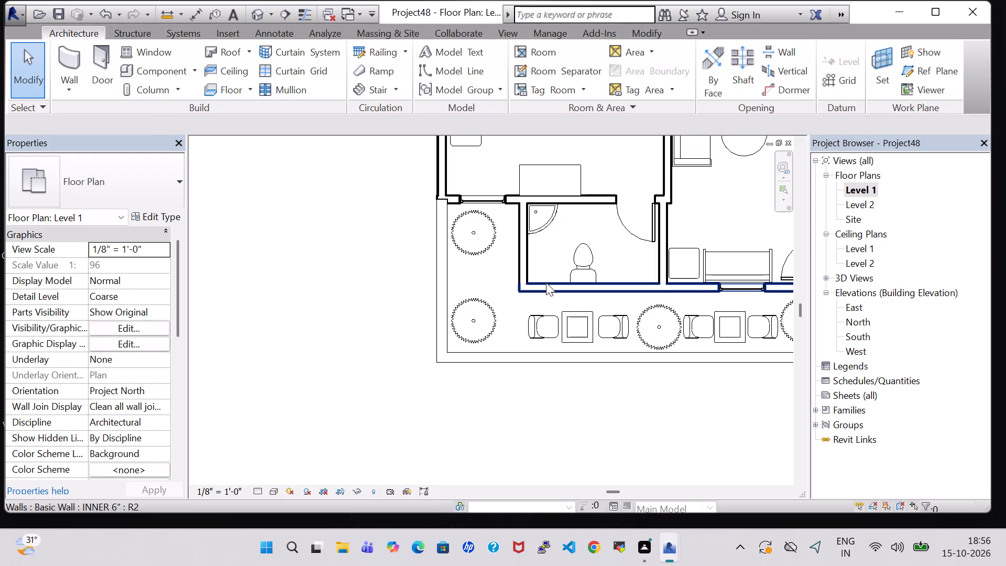
On Level 1, create a Generic - 12" floor about 20'-2" by 3'-10" under the front yard seating, between house and boundary wall.
left_click(232, 89)
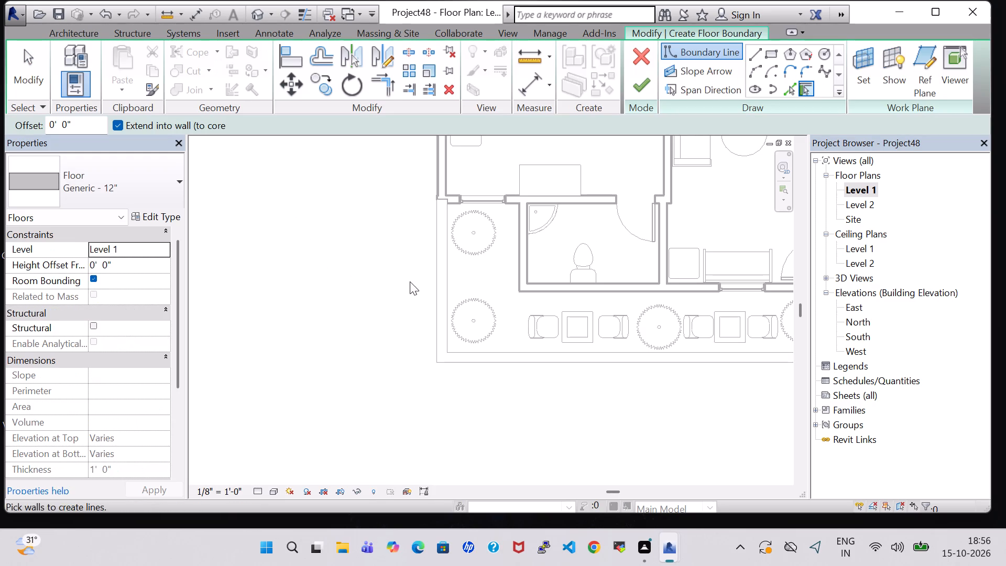
left_click(750, 56)
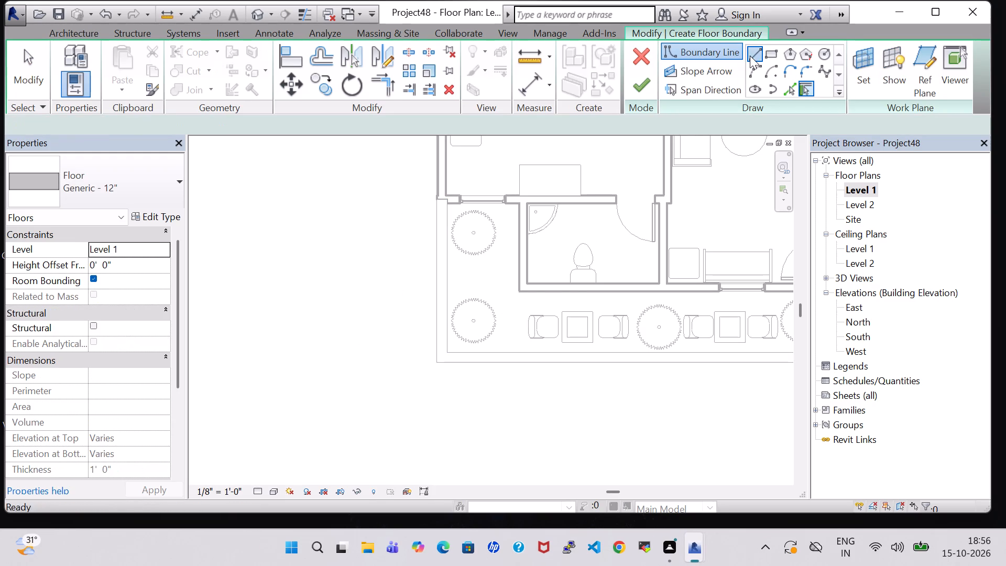
left_click(521, 291)
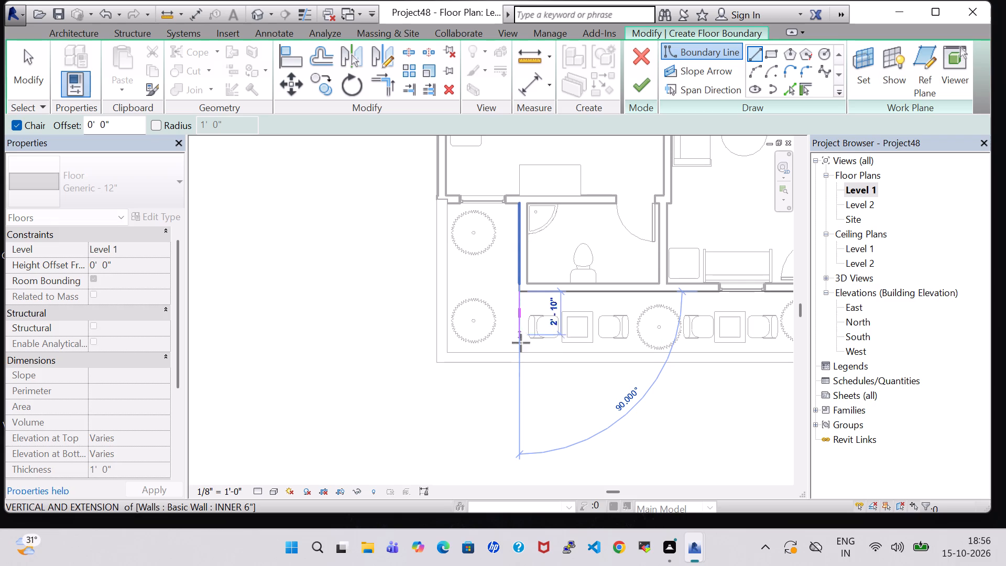
left_click(519, 352)
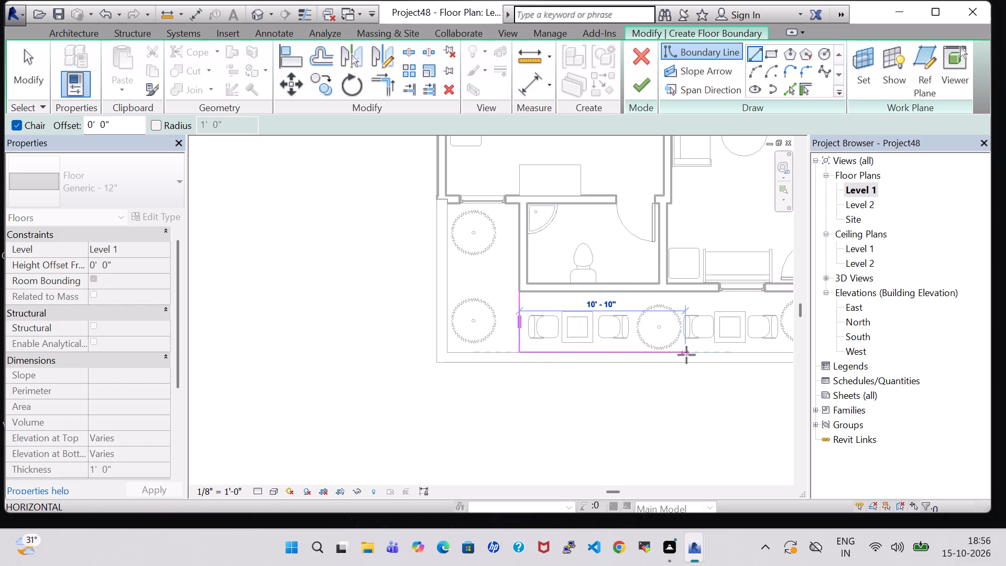
middle_click_drag(686, 355, 414, 364)
scroll(686, 355, "up", 1)
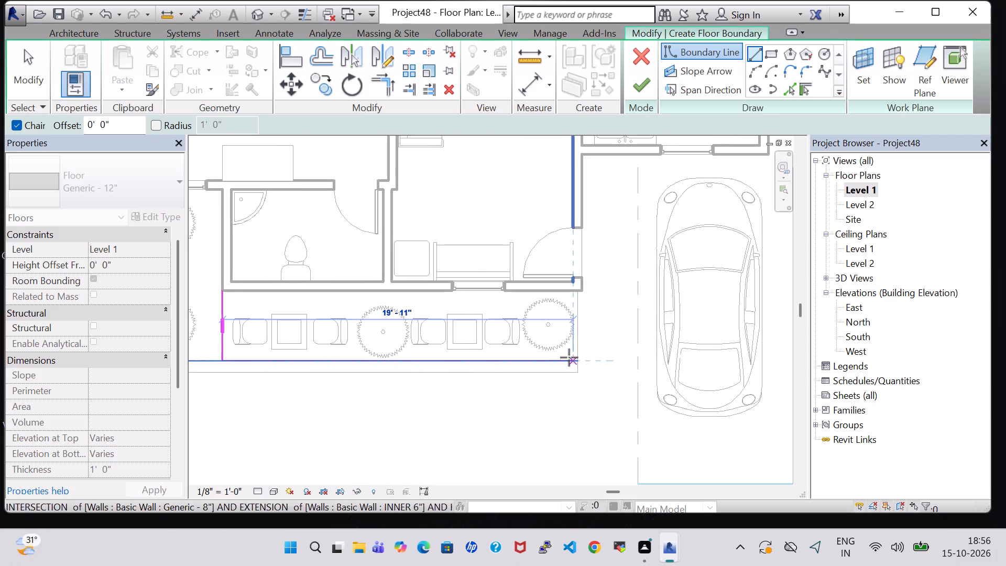
left_click(576, 360)
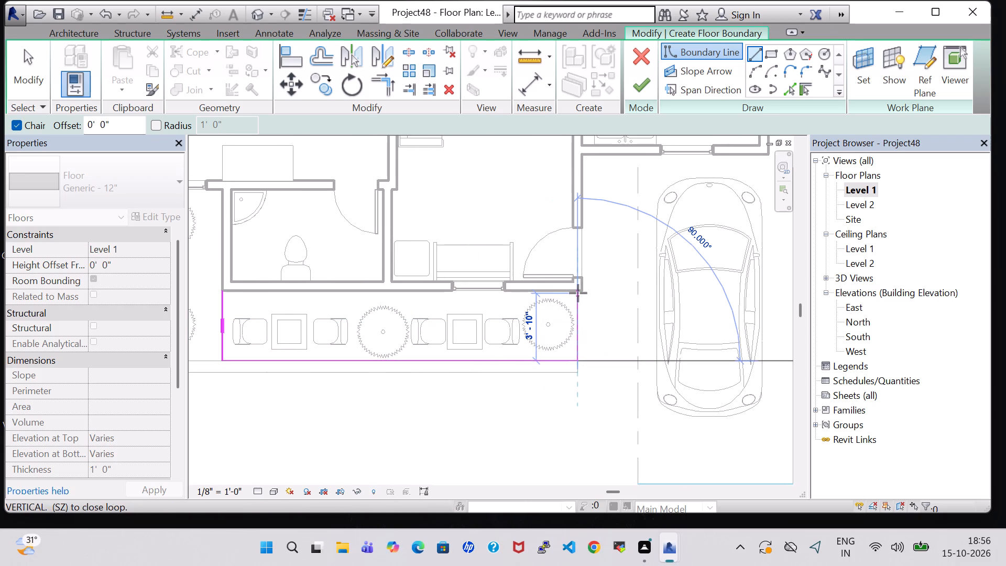
left_click(578, 293)
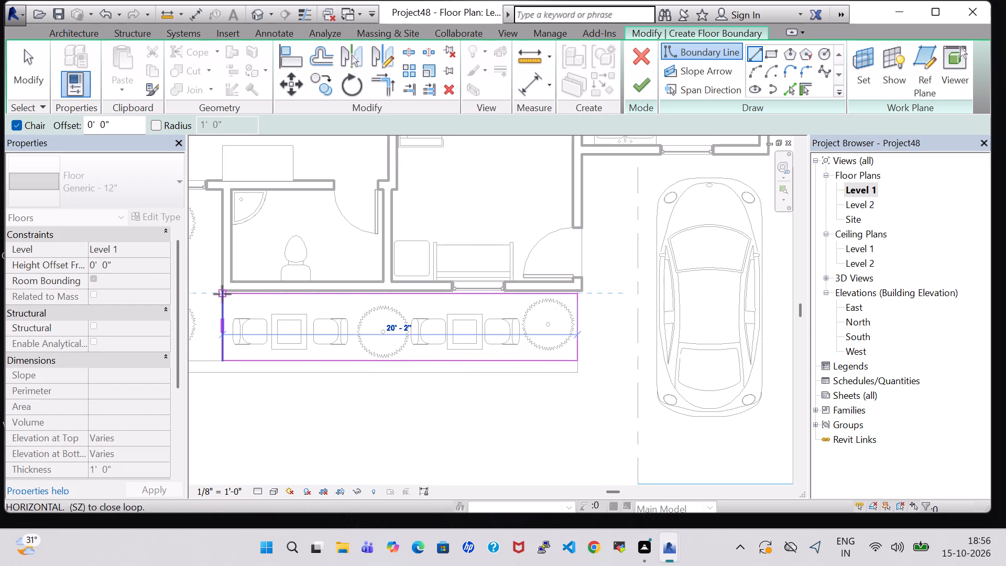
left_click(219, 293)
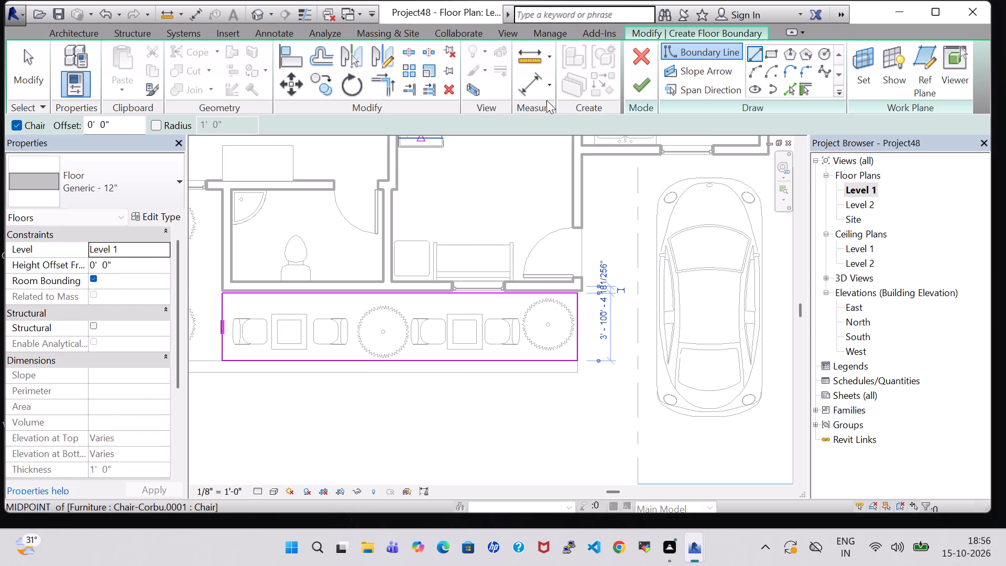
left_click(643, 79)
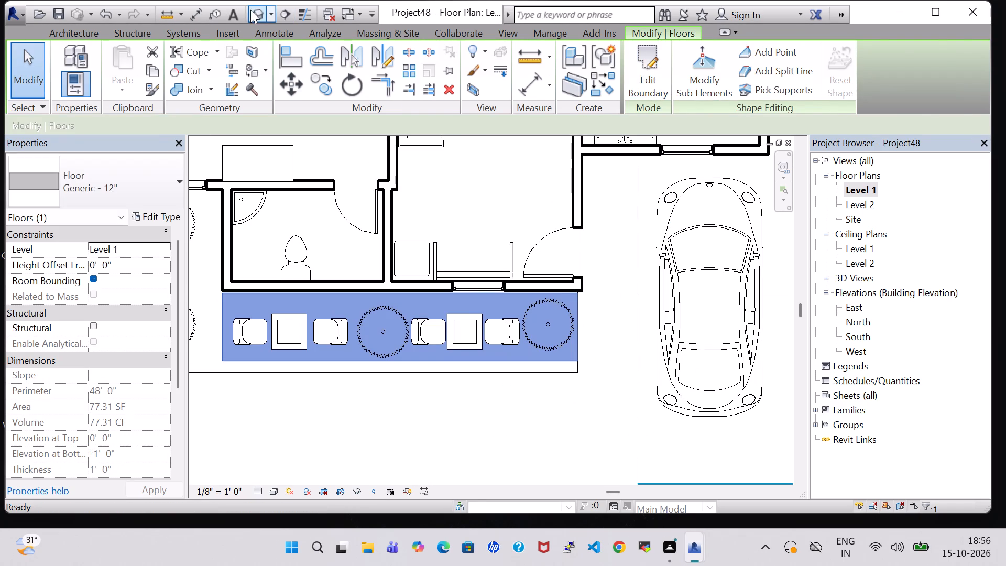
Examine the new front yard floor in 3D, including its open end and the room separation line near the car.
left_click(250, 10)
middle_click_drag(247, 321, 268, 205)
middle_click_drag(490, 306, 483, 417, "shift")
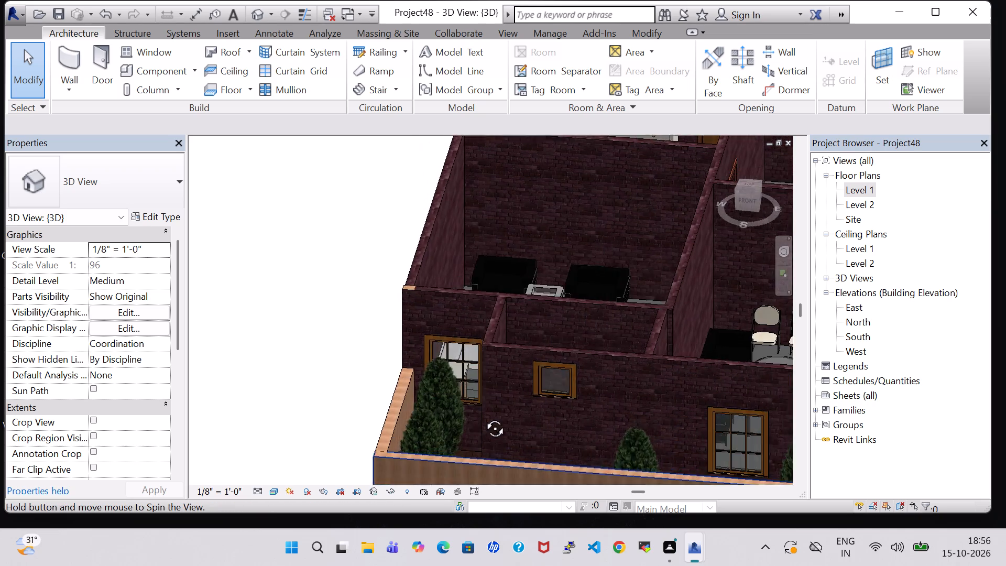
middle_click_drag(483, 417, 479, 461, "shift")
middle_click_drag(571, 327, 538, 141)
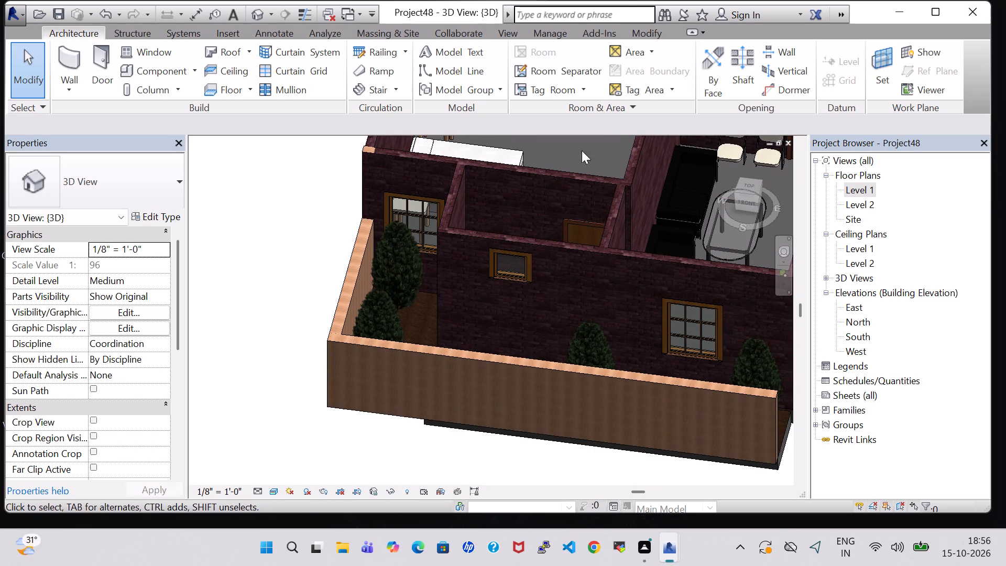
middle_click_drag(594, 149, 592, 212, "shift")
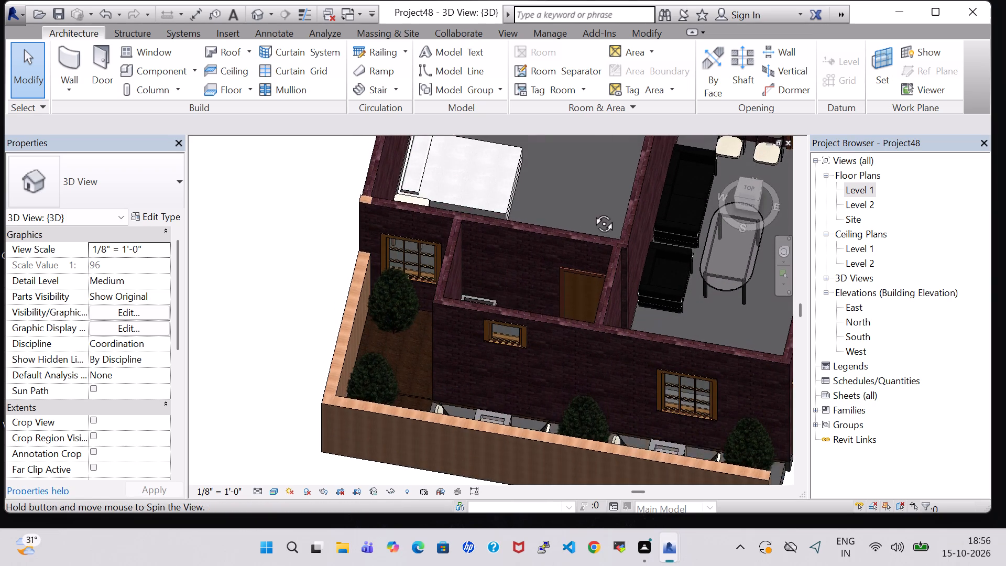
middle_click_drag(592, 212, 586, 272, "shift")
scroll(586, 272, "up", 1, "shift")
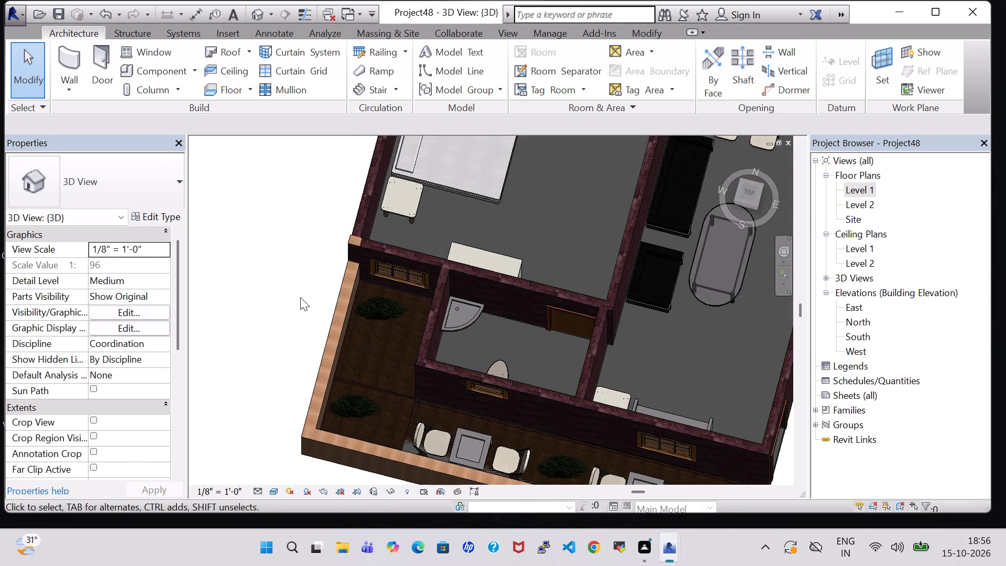
middle_click_drag(300, 297, 210, 253)
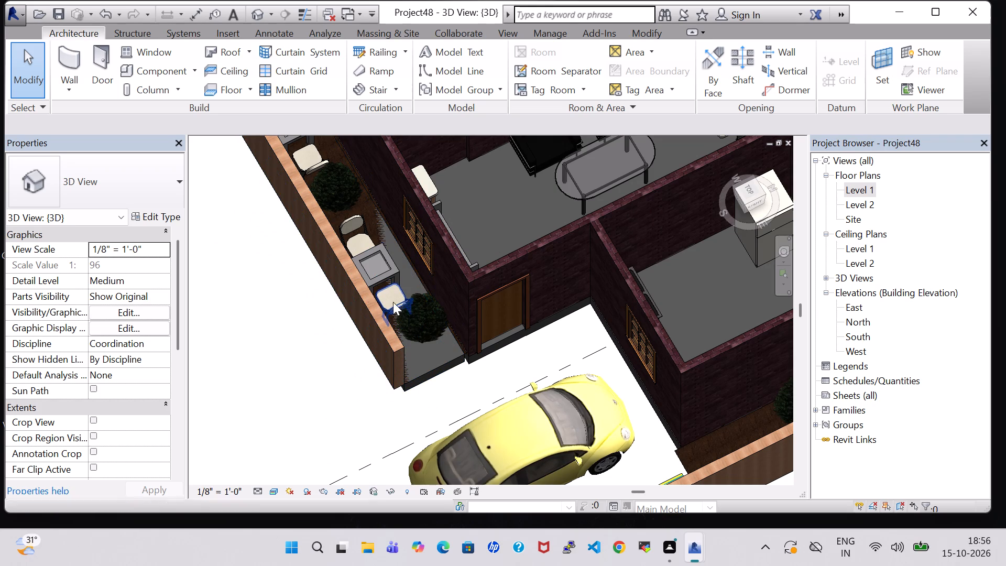
left_click(436, 369)
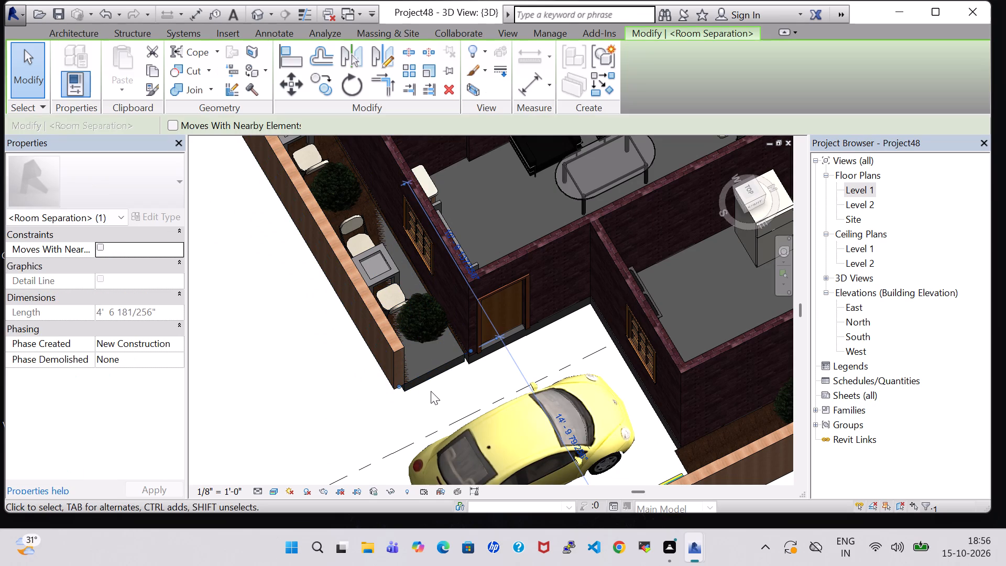
middle_click_drag(428, 395, 393, 258)
scroll(415, 304, "up", 1, "shift")
middle_click_drag(285, 236, 285, 303, "shift")
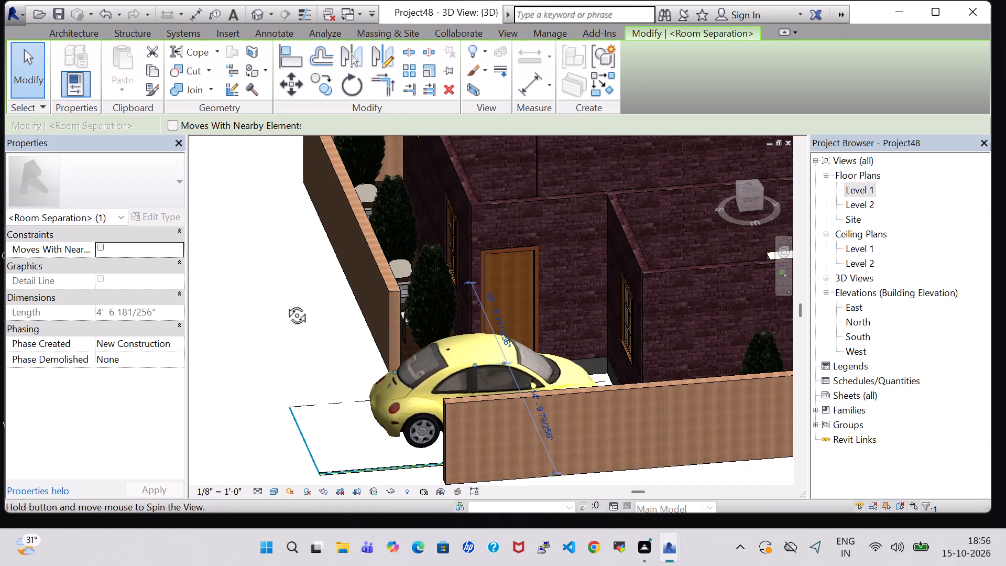
middle_click_drag(285, 303, 249, 310, "shift")
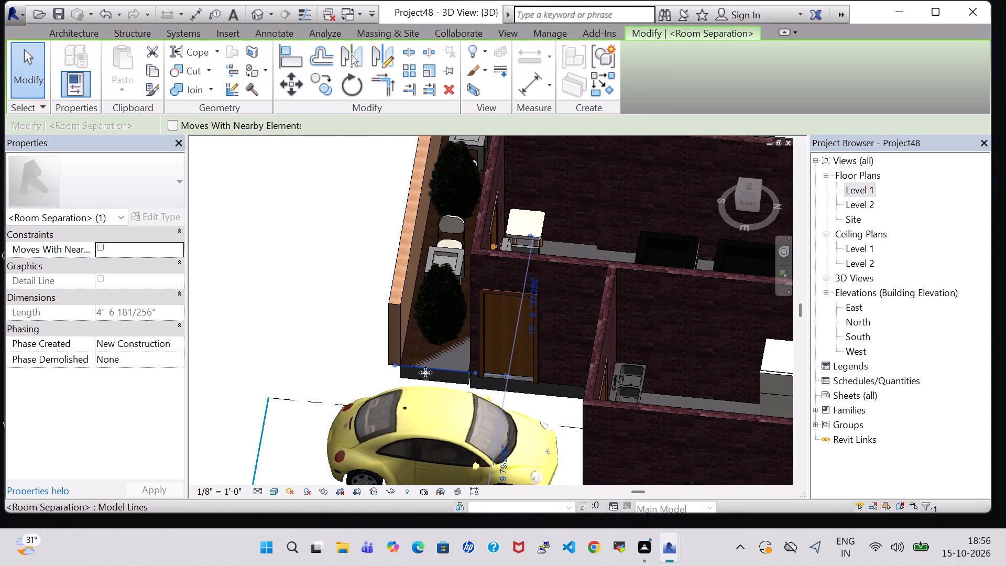
middle_click_drag(346, 323, 504, 260, "shift")
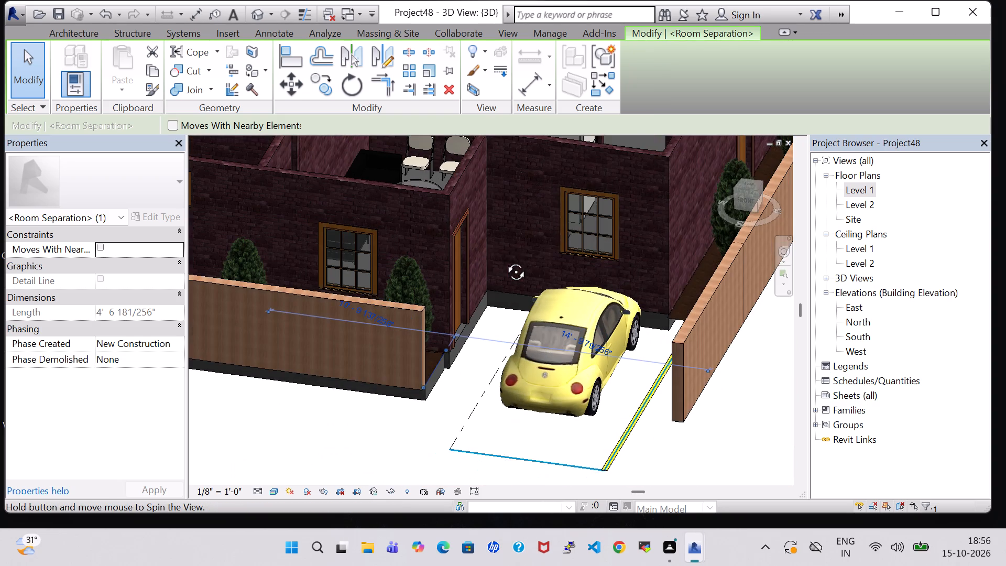
middle_click_drag(504, 260, 504, 259, "shift")
left_click(422, 422)
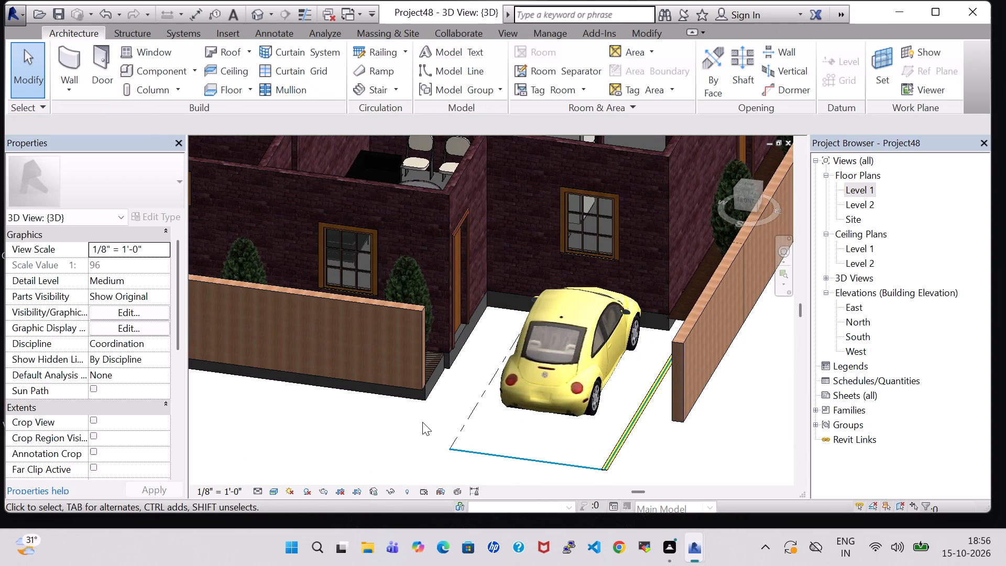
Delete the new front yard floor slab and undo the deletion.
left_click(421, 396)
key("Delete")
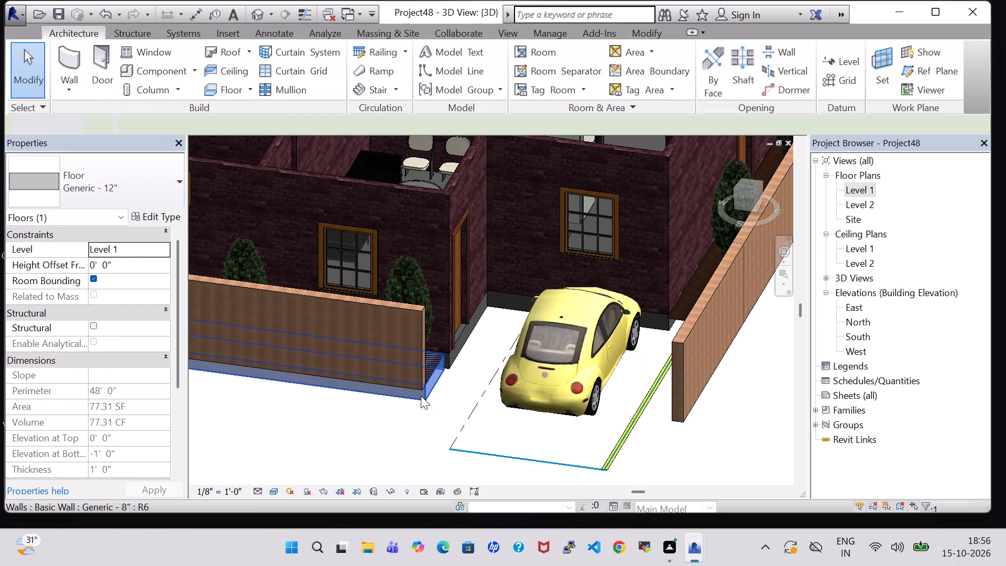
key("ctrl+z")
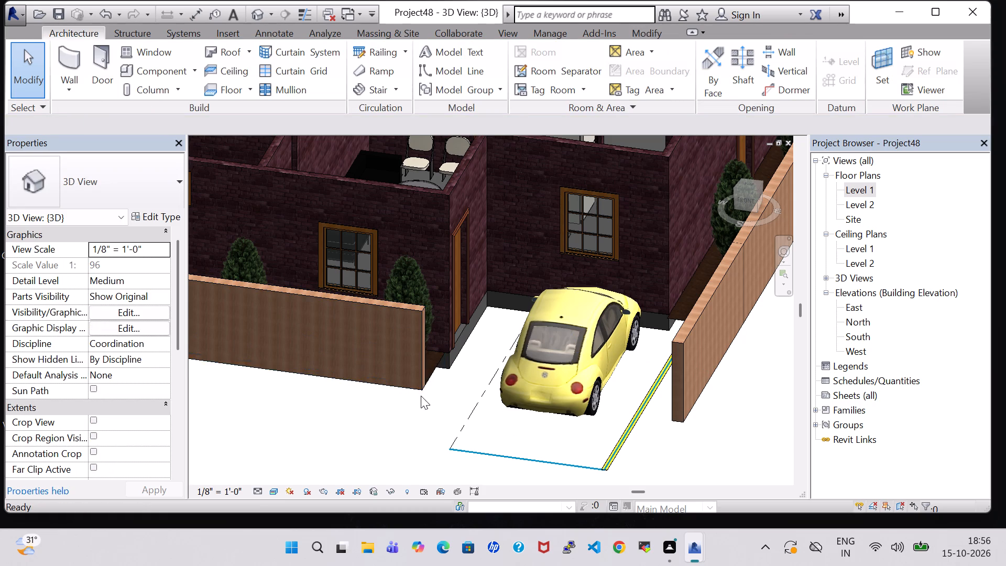
Delete the brown ground surface that covers the front yard strip and its planted corner.
middle_click_drag(449, 381, 442, 477, "shift")
middle_click_drag(455, 377, 447, 452, "shift")
scroll(447, 452, "up", 1, "shift")
middle_click_drag(246, 395, 444, 408)
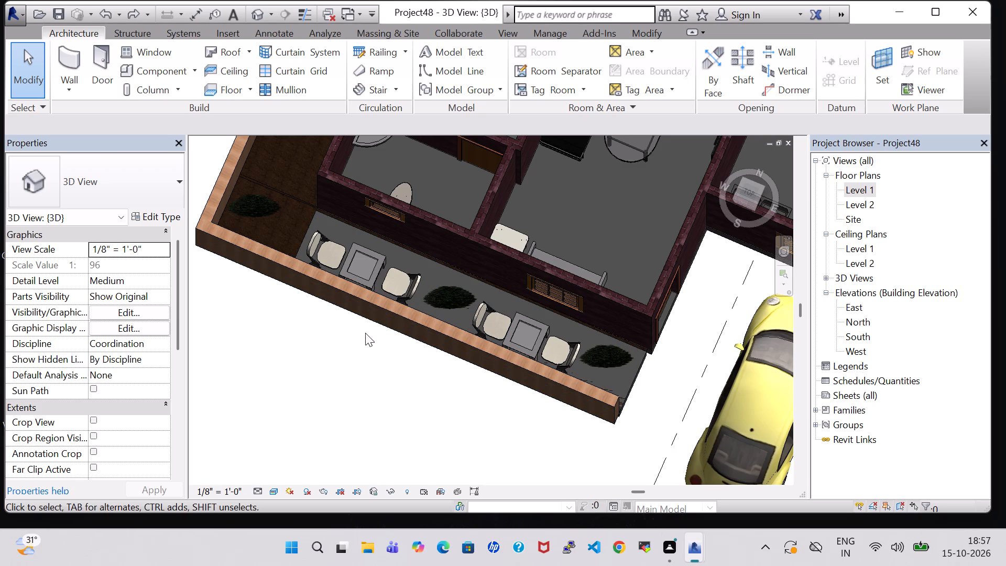
left_click(416, 252)
key("Delete")
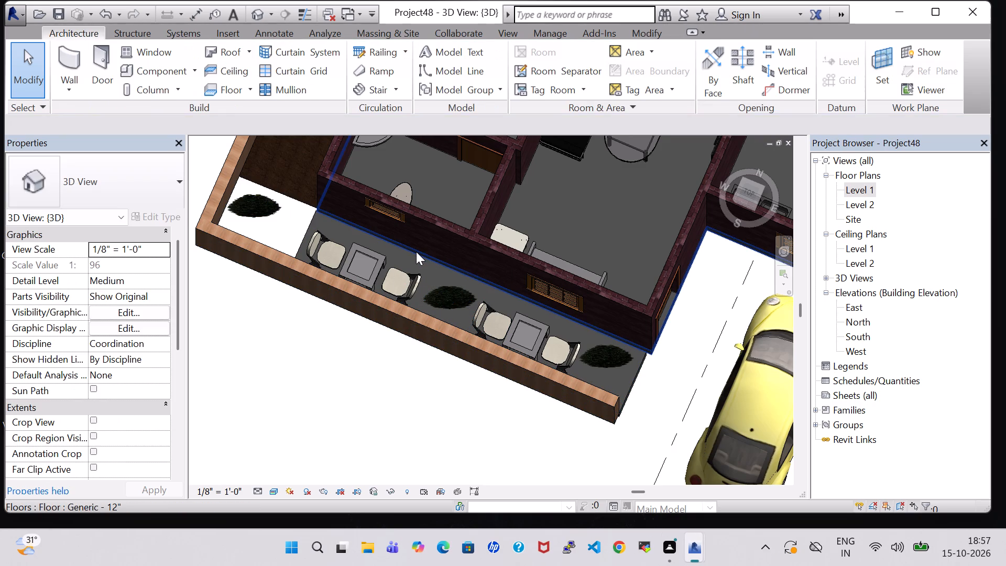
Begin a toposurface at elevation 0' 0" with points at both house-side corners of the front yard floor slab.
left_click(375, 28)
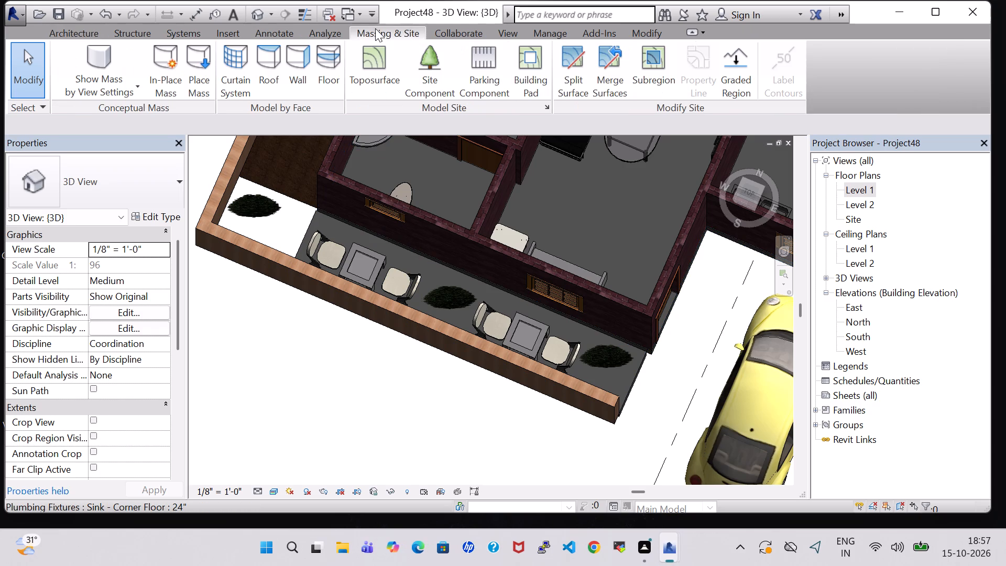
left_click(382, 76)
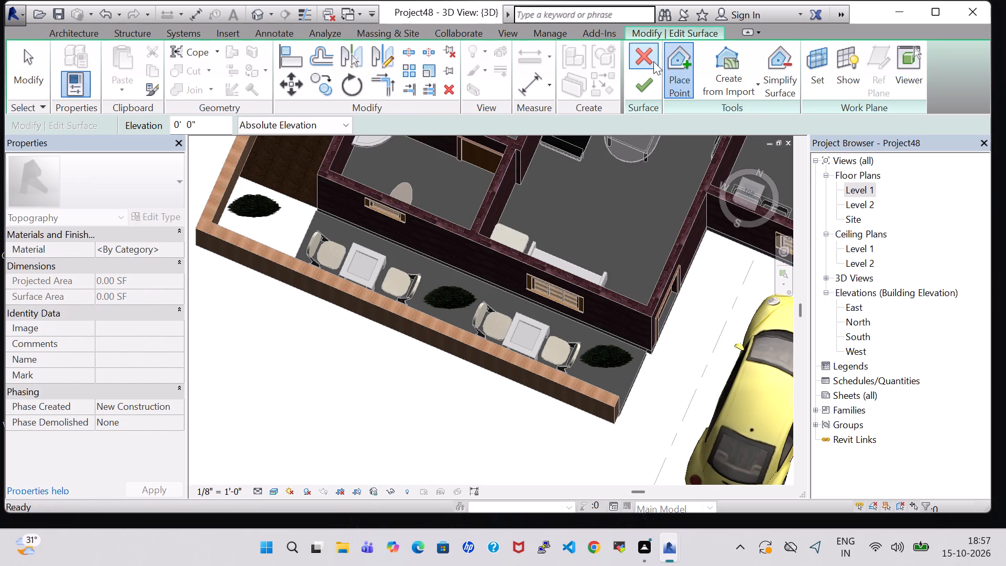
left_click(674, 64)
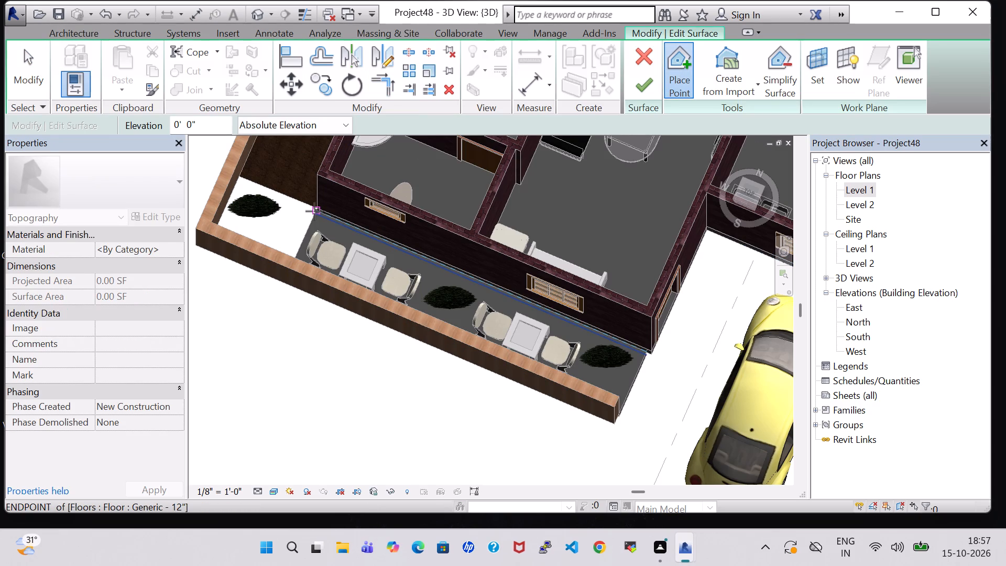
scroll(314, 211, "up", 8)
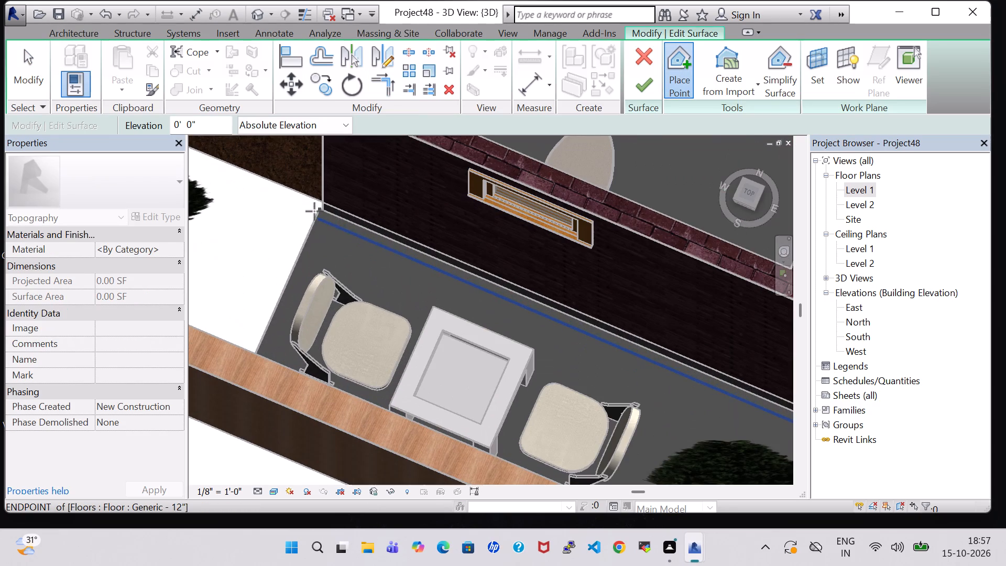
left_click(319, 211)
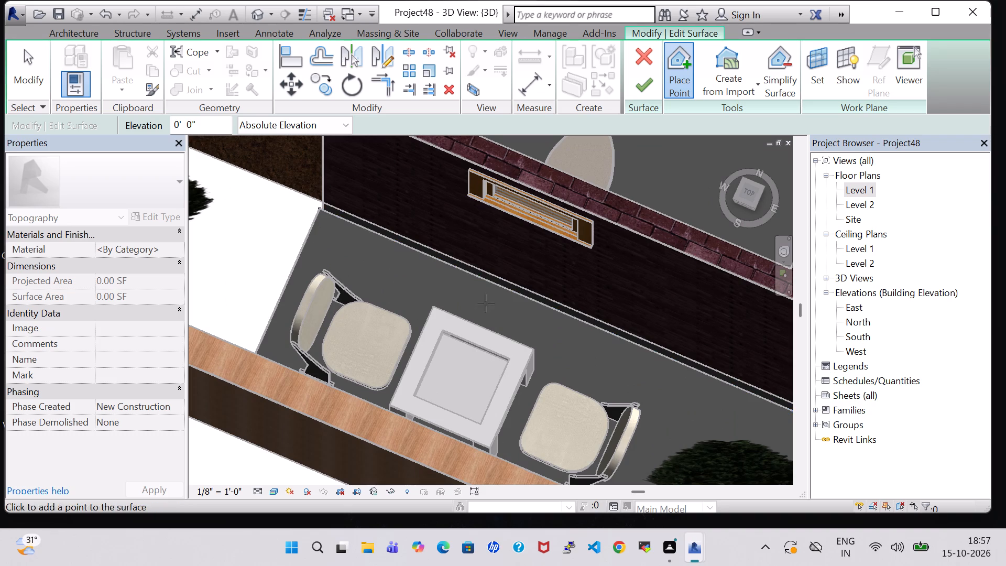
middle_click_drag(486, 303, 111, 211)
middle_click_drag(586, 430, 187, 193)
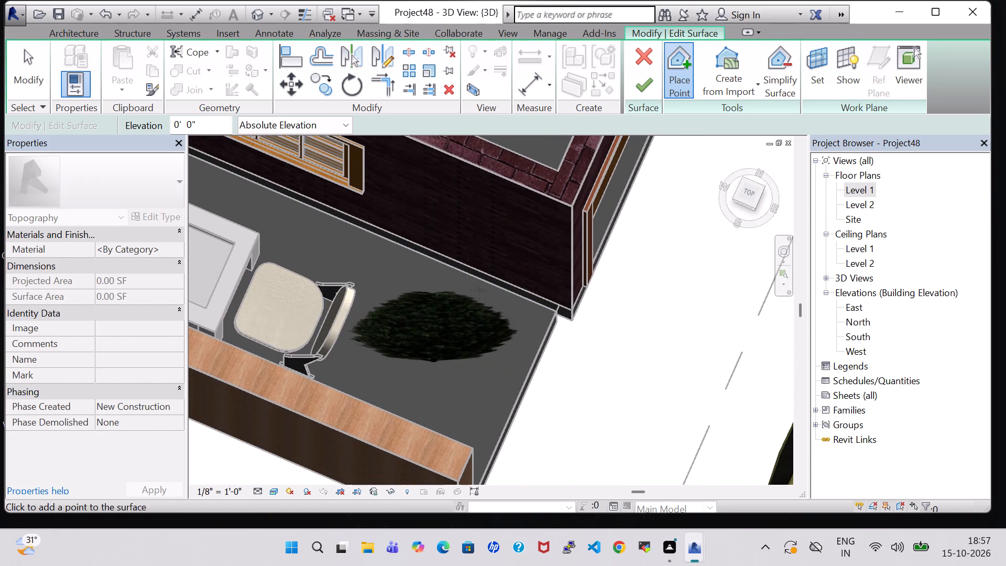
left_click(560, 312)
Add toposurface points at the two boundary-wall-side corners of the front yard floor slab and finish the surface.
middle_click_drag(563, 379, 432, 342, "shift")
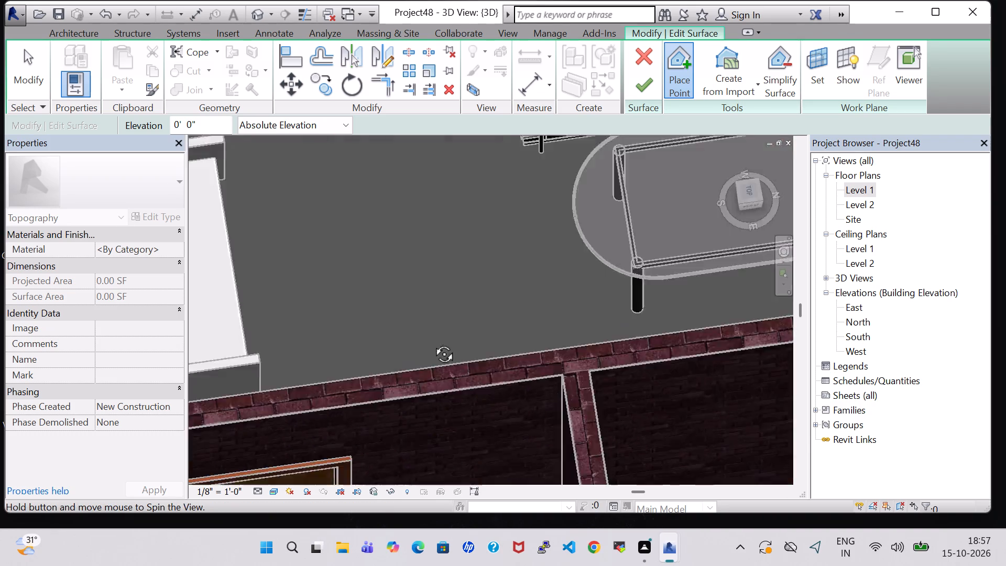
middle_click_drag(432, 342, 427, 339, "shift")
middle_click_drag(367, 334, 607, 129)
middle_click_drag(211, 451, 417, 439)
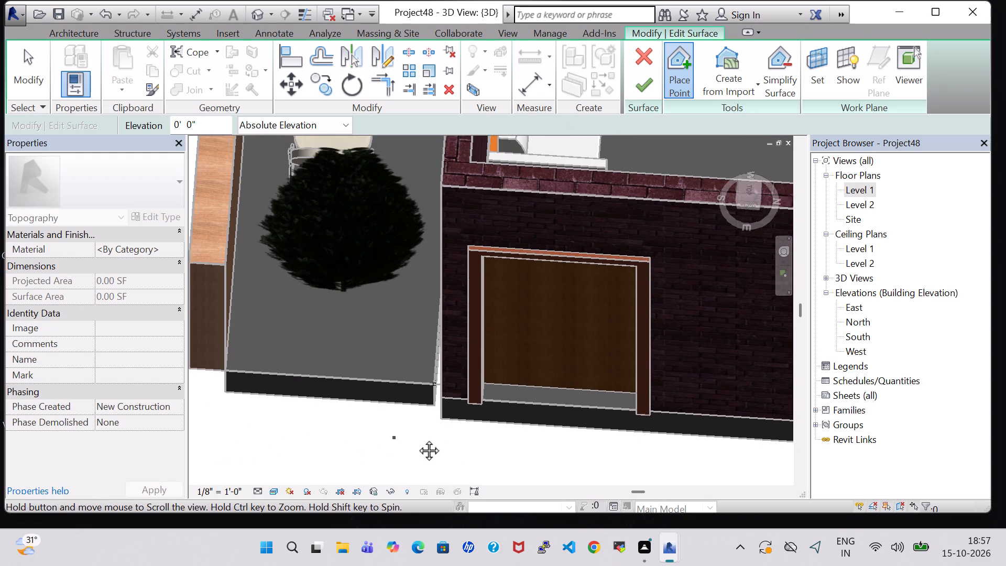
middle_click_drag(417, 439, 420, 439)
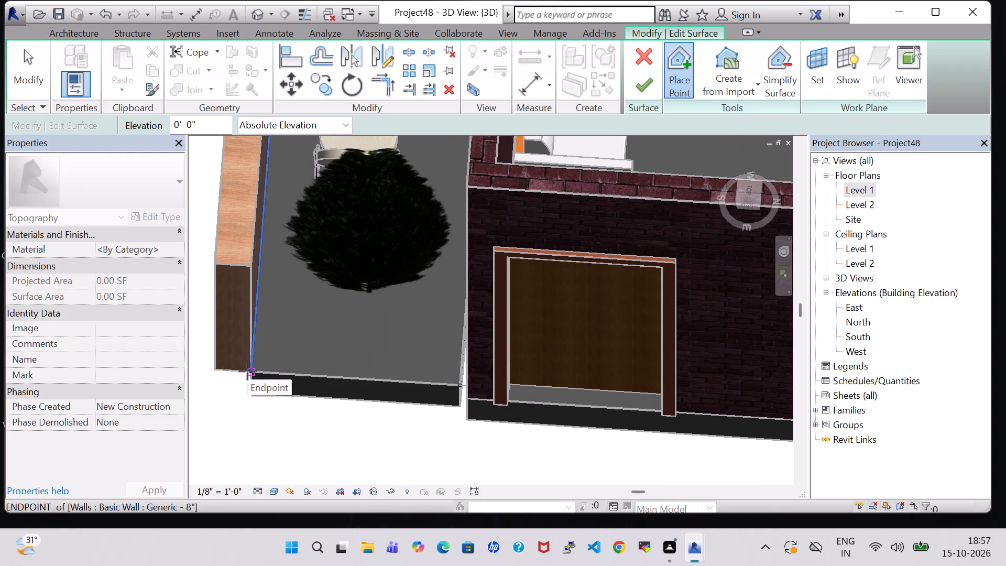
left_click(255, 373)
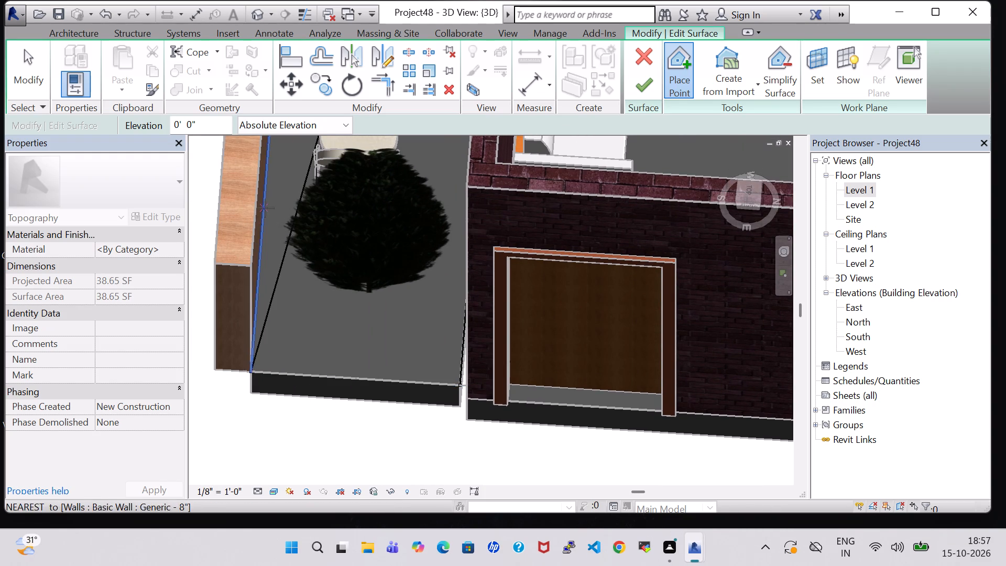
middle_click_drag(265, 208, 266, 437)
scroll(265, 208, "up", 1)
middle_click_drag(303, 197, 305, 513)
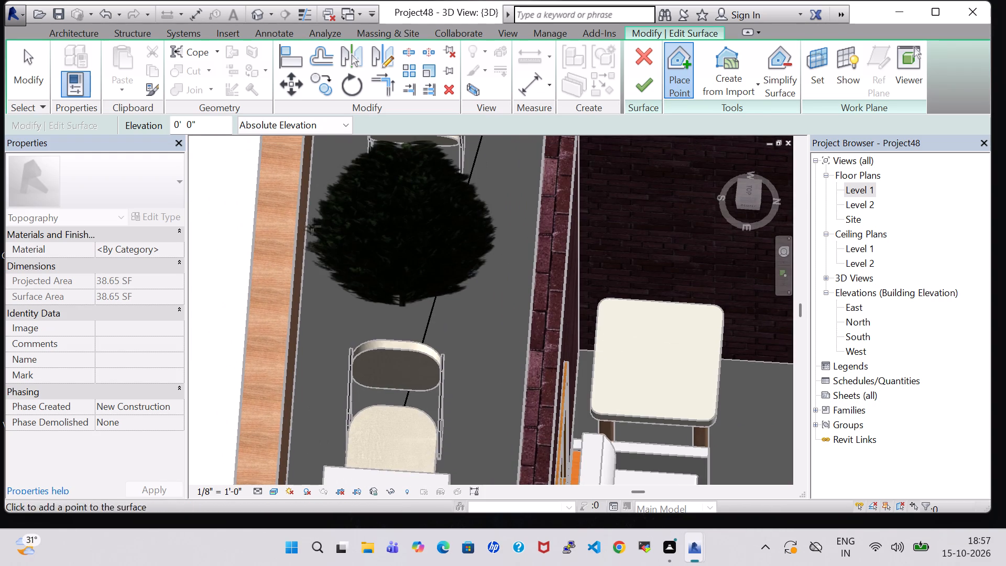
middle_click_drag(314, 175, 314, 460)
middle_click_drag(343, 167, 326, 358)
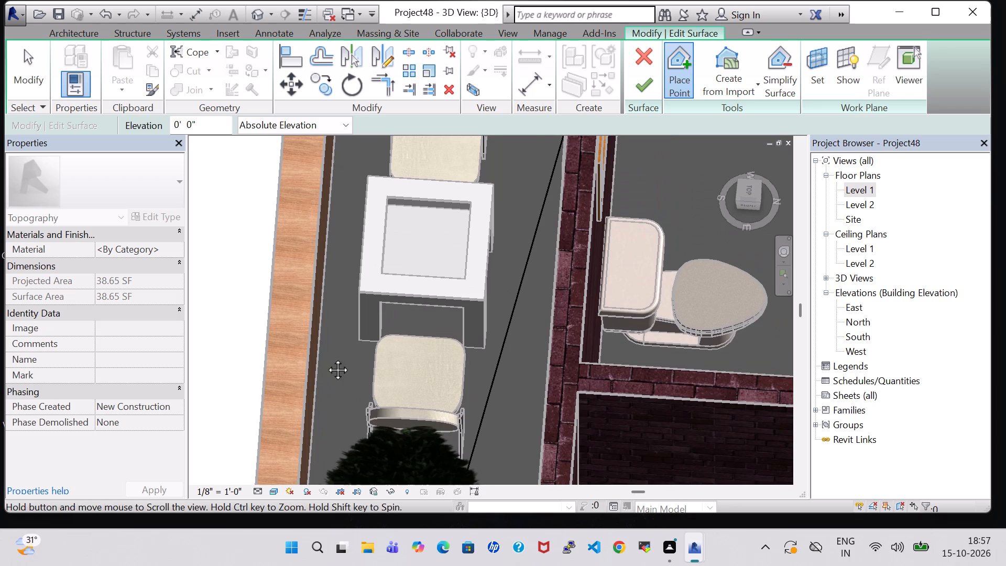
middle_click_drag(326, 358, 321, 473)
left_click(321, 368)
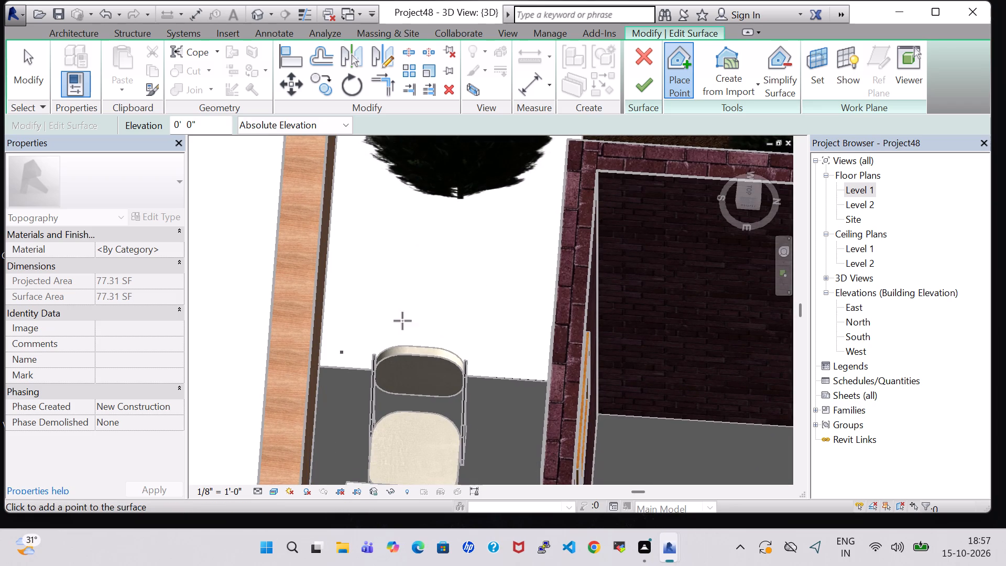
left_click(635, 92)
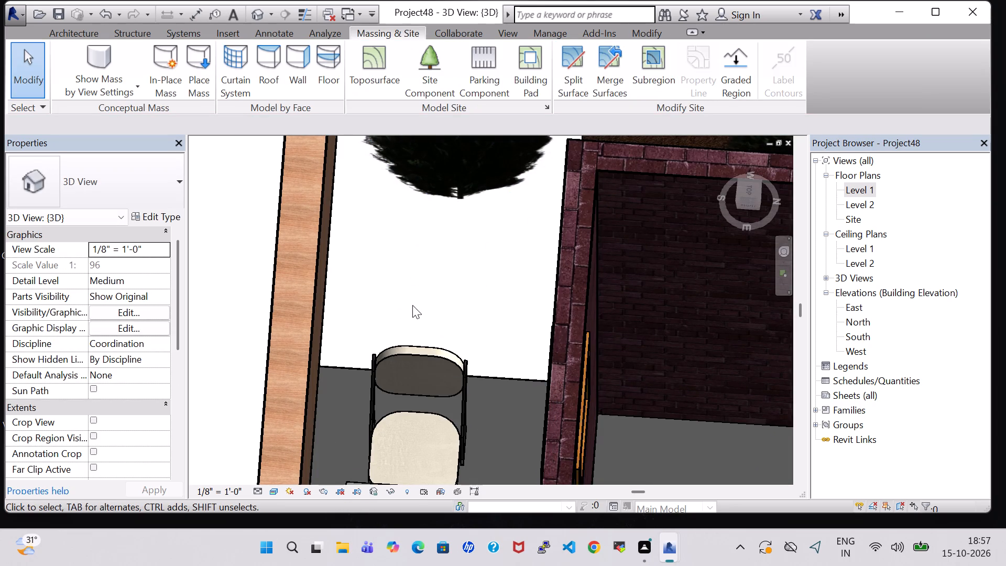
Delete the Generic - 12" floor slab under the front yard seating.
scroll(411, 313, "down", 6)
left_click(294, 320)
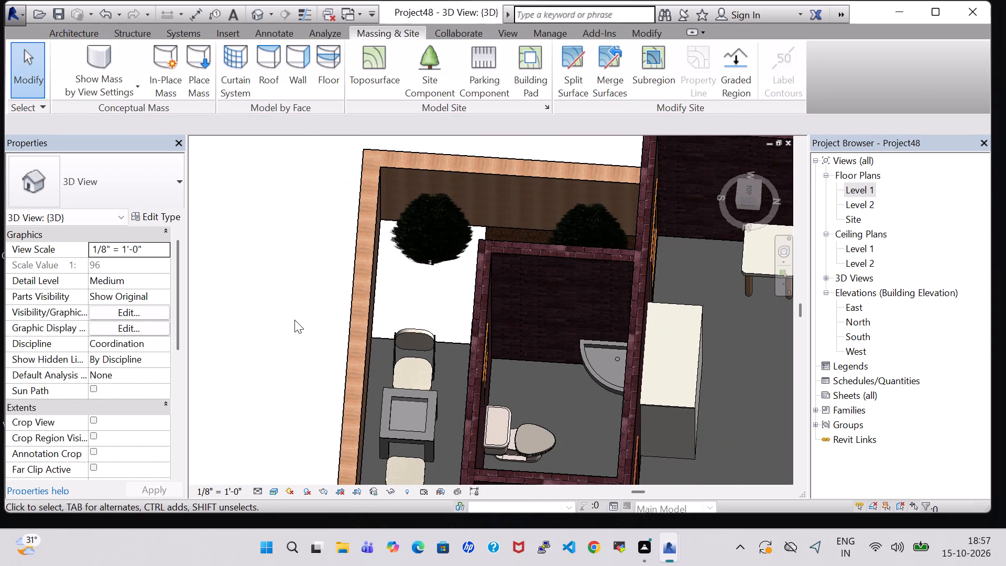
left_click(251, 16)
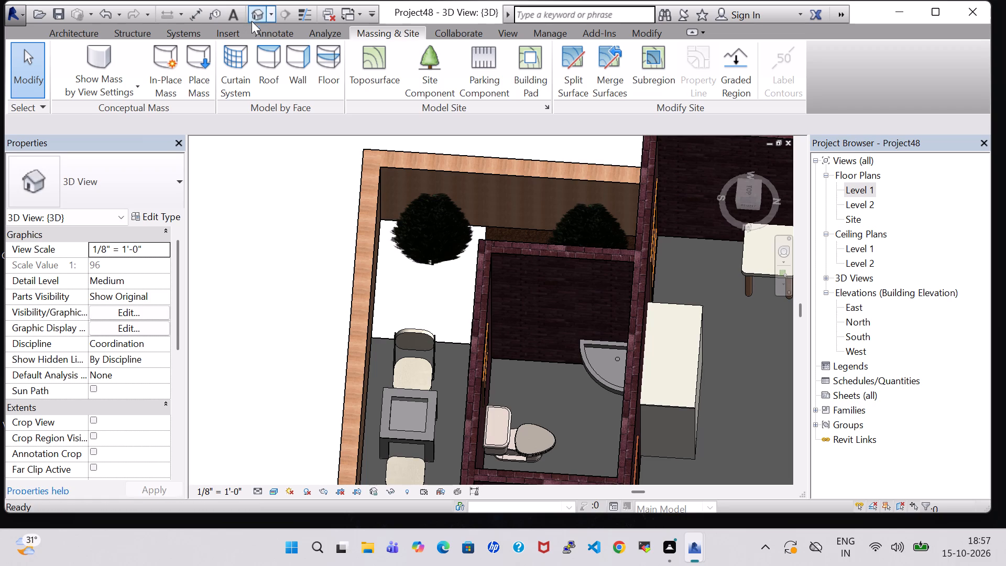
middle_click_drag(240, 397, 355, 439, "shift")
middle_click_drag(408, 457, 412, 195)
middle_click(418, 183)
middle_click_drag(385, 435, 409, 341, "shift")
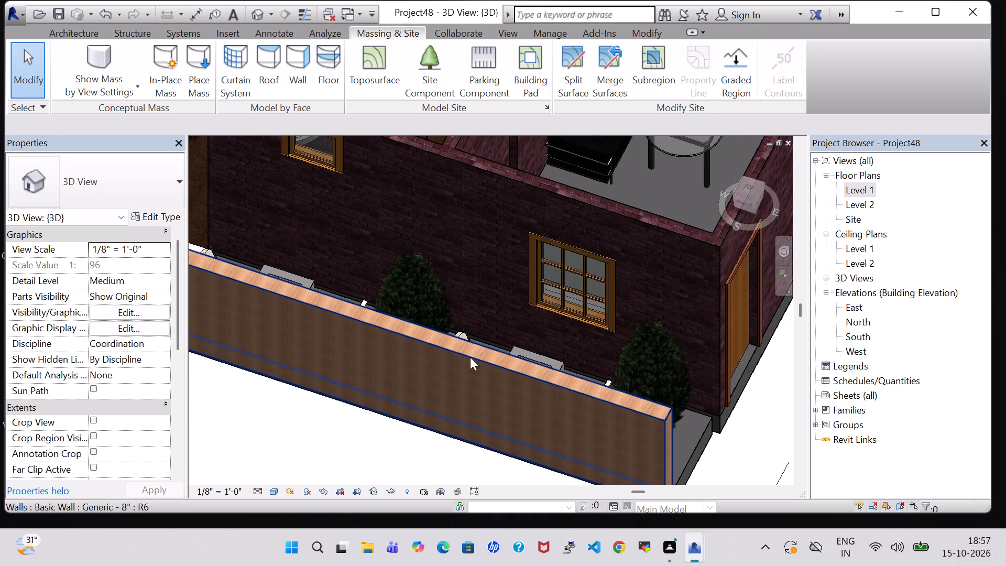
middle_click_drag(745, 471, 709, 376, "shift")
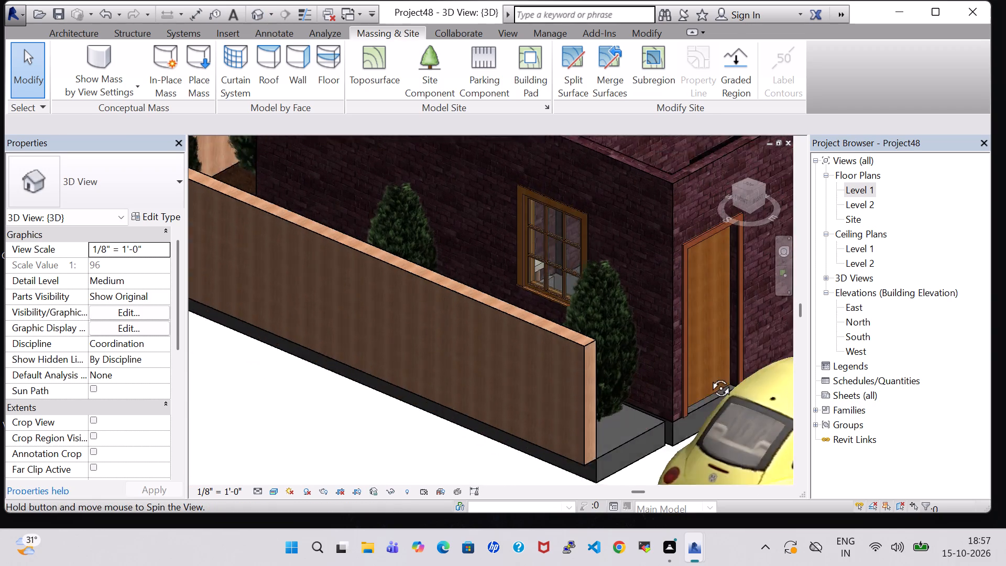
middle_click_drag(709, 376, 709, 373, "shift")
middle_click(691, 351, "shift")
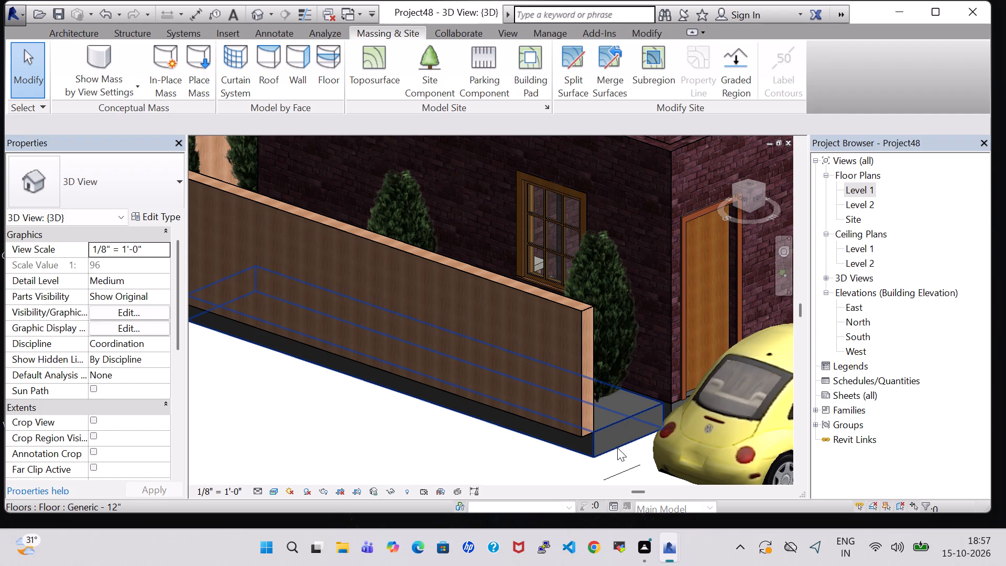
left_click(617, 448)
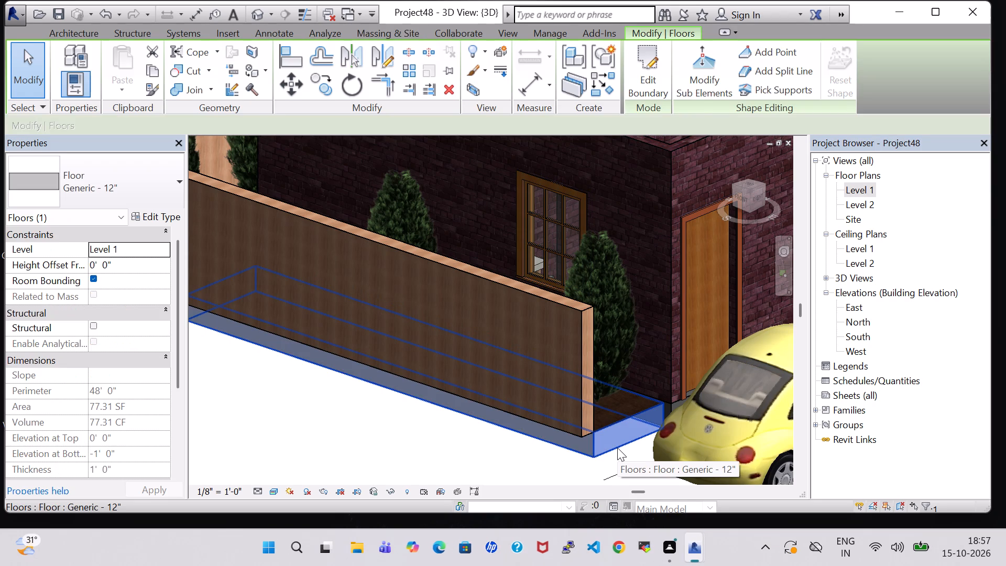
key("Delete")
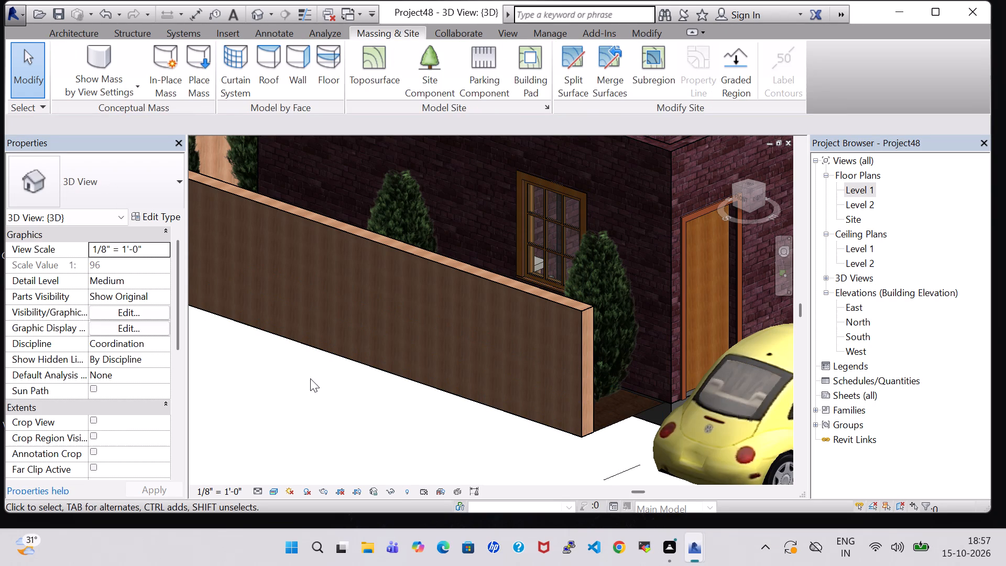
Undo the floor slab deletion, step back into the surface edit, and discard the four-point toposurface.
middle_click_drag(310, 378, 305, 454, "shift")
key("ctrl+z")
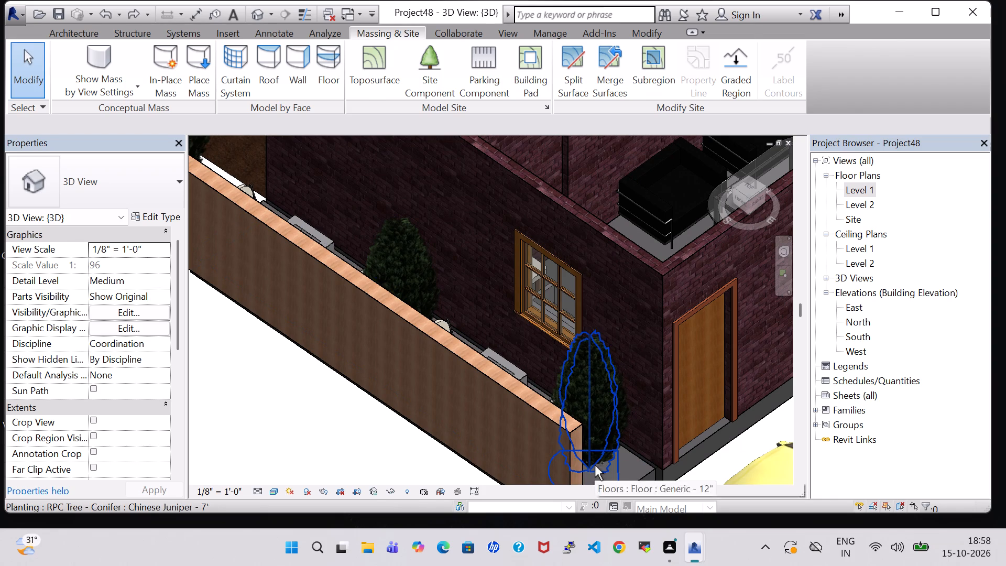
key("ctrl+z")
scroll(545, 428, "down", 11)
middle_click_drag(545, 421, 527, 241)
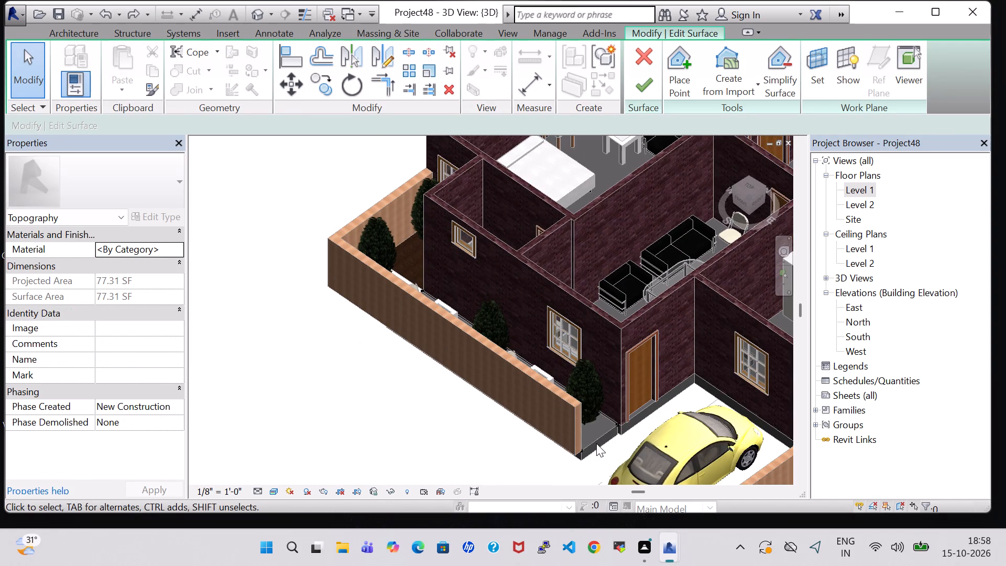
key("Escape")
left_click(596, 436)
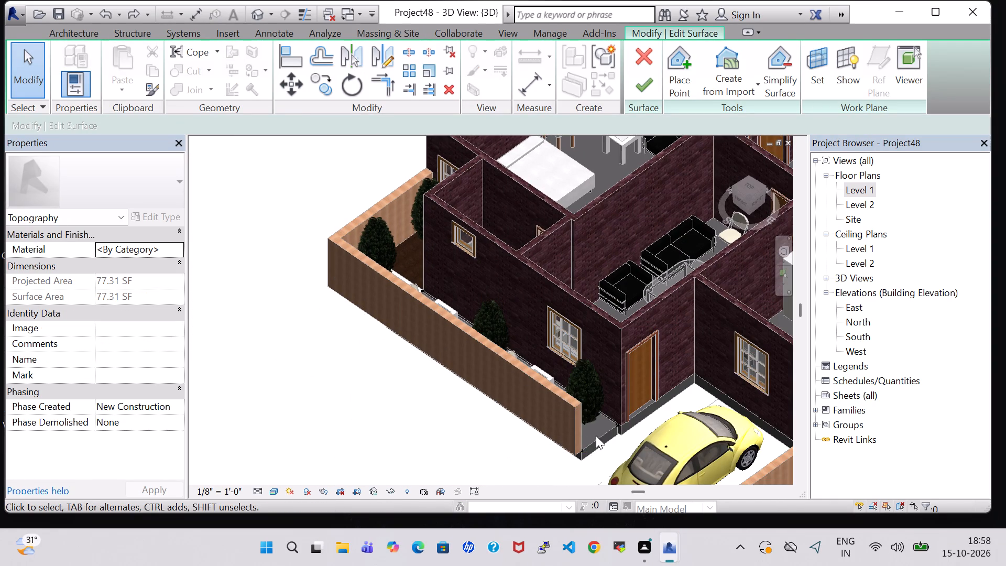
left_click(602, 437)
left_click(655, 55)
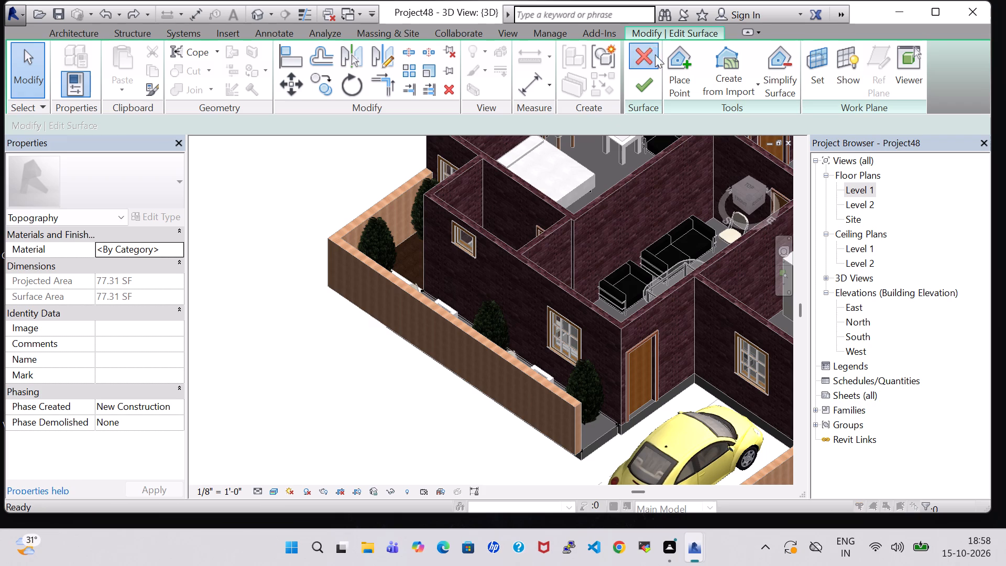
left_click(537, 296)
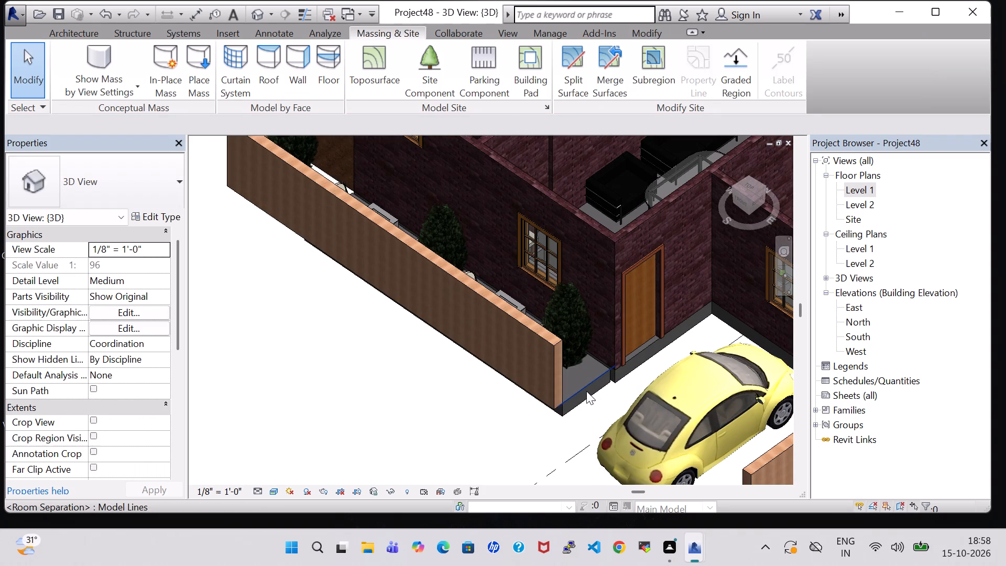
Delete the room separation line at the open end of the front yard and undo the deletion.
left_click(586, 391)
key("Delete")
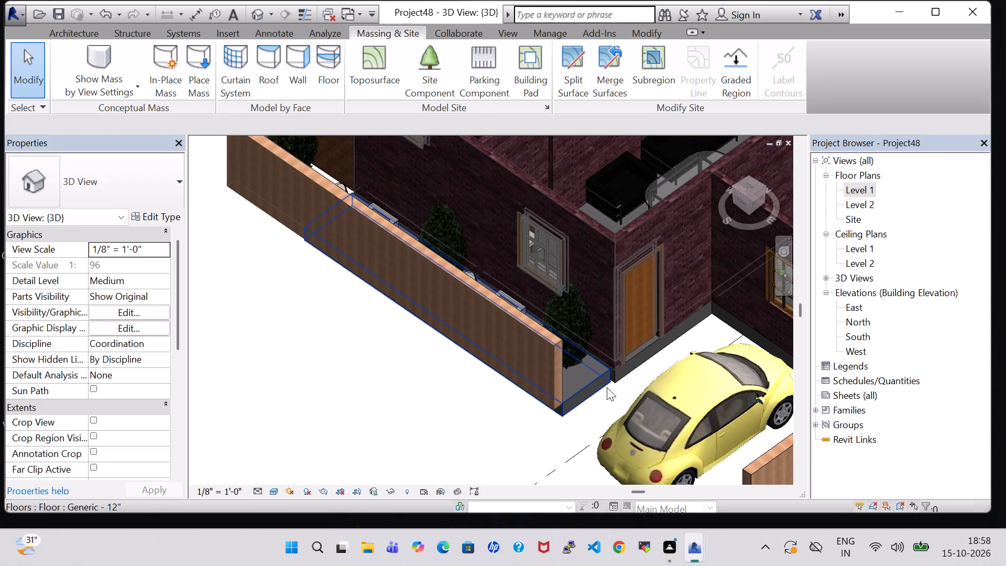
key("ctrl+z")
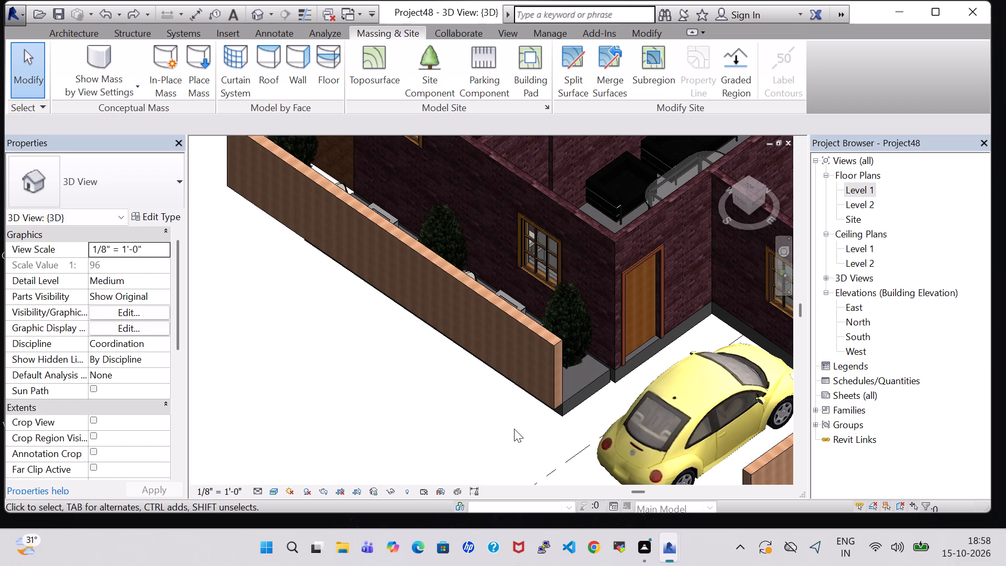
Delete the Generic - 12" front yard floor slab between the house and the boundary wall.
middle_click_drag(514, 429, 506, 325, "shift")
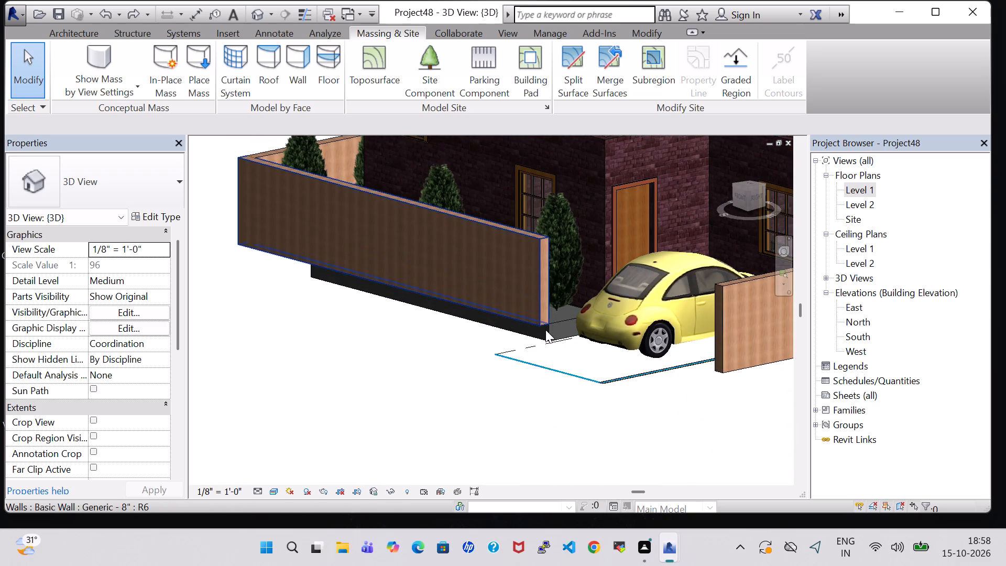
left_click(546, 335)
key("Delete")
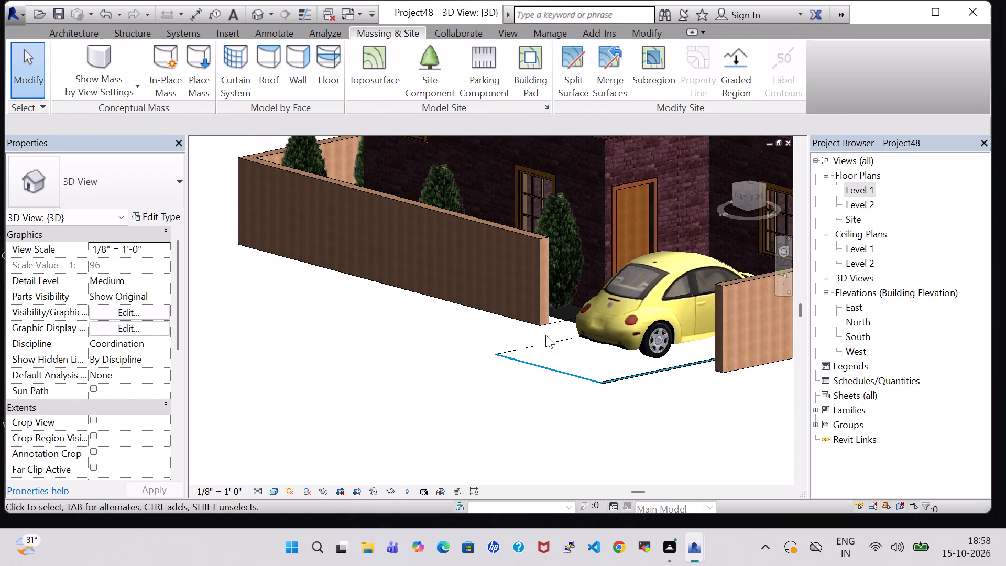
Start a toposurface at 0' 0" absolute elevation with points on the side boundary wall, the bathroom's outer corner and the boundary wall corner.
middle_click_drag(382, 302, 420, 445, "shift")
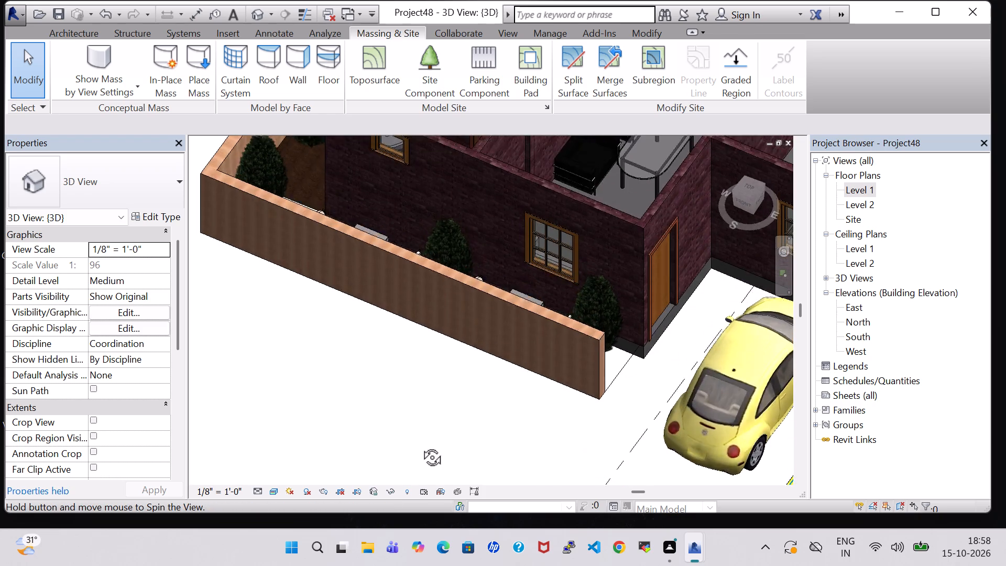
middle_click_drag(420, 445, 420, 476, "shift")
middle_click_drag(413, 401, 420, 427, "shift")
scroll(413, 401, "up", 1, "shift")
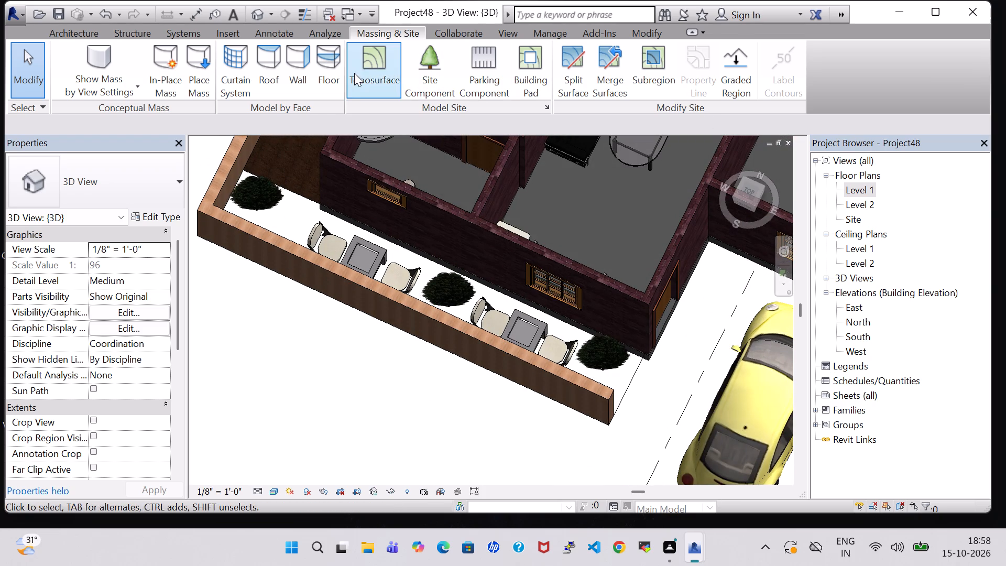
left_click(365, 68)
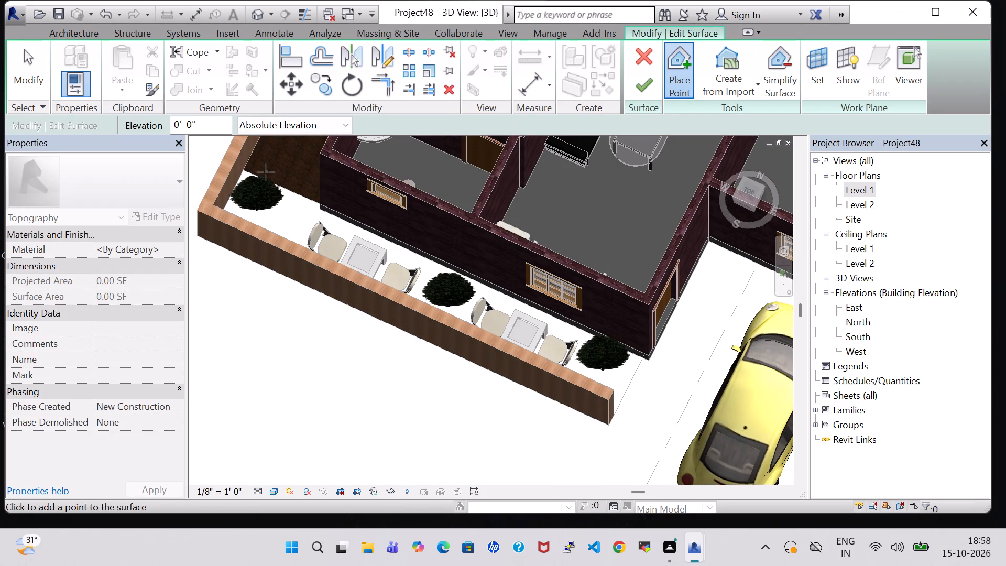
scroll(242, 172, "up", 6)
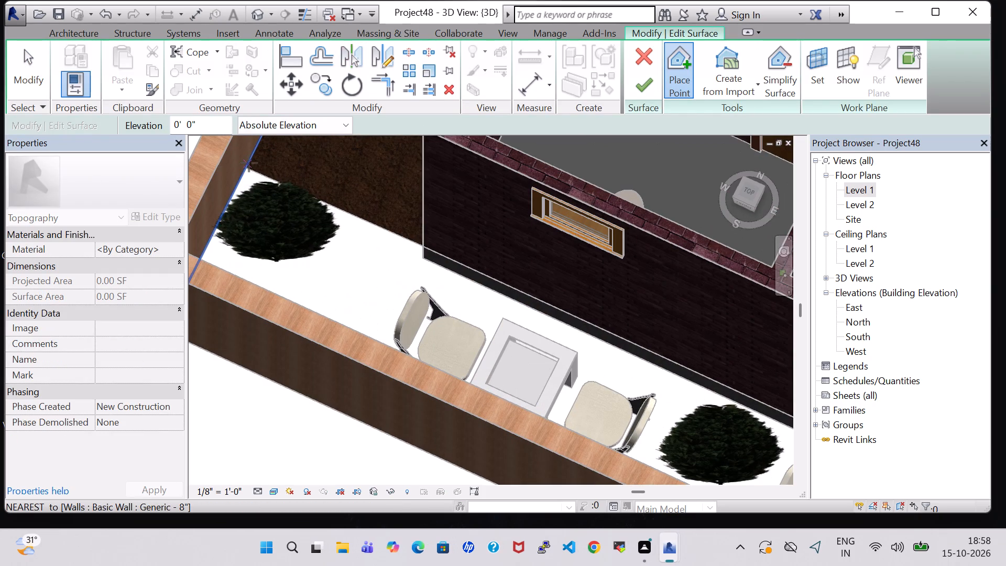
left_click(247, 168)
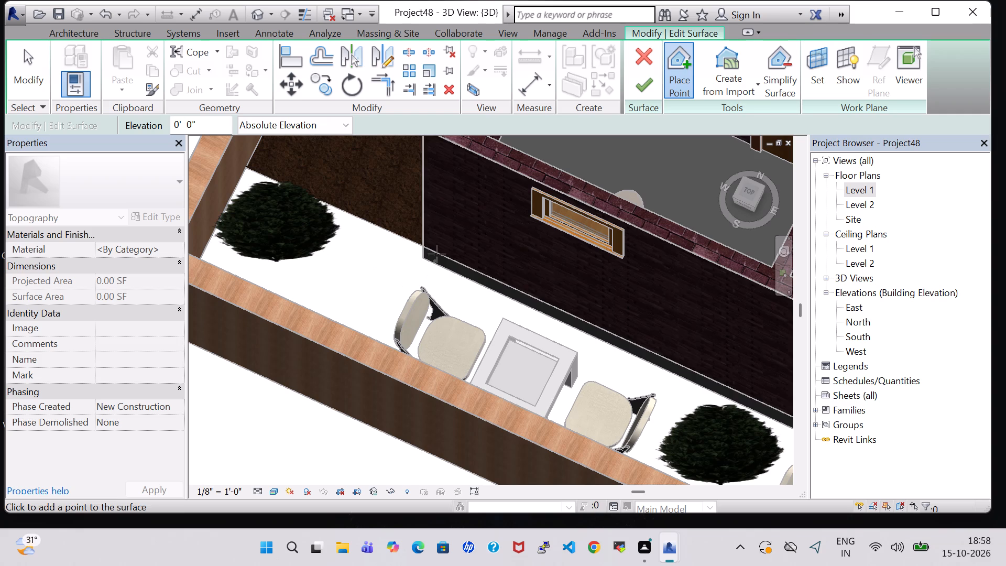
left_click(423, 260)
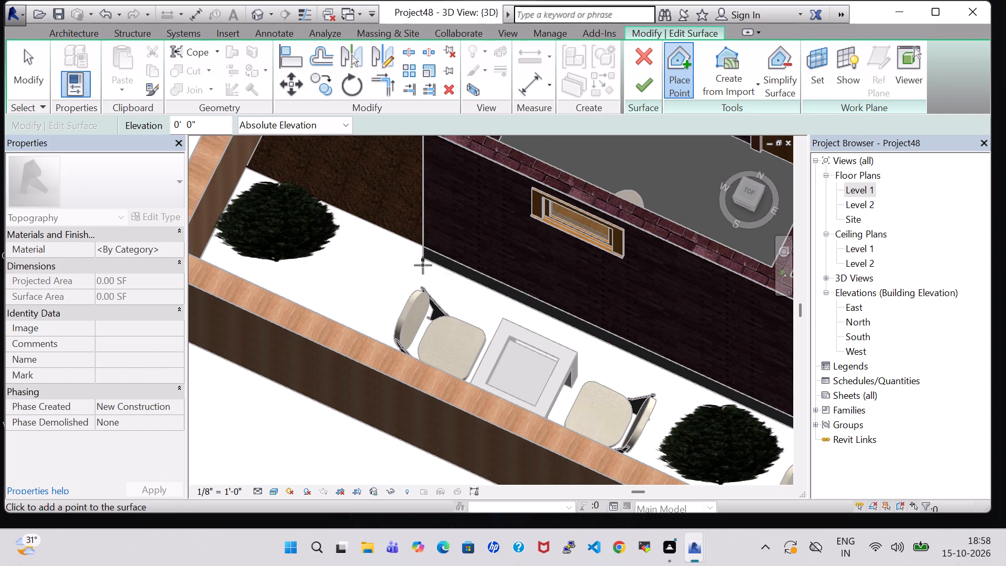
scroll(423, 265, "up", 1)
middle_click_drag(423, 265, 283, 269)
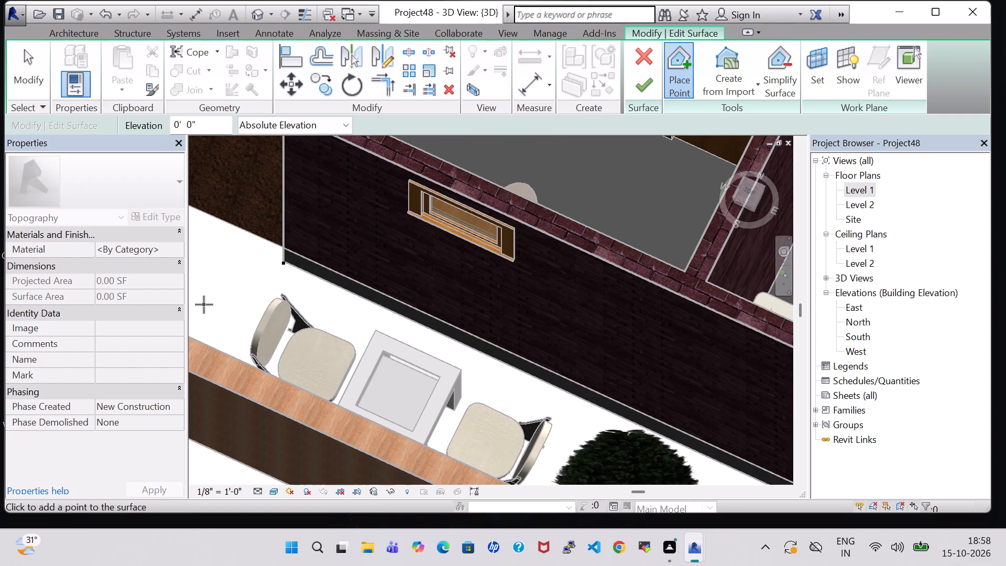
middle_click_drag(204, 304, 151, 287, "shift")
middle_click_drag(212, 274, 418, 230)
middle_click(438, 230)
middle_click_drag(390, 228, 297, 218)
middle_click_drag(282, 171, 352, 241)
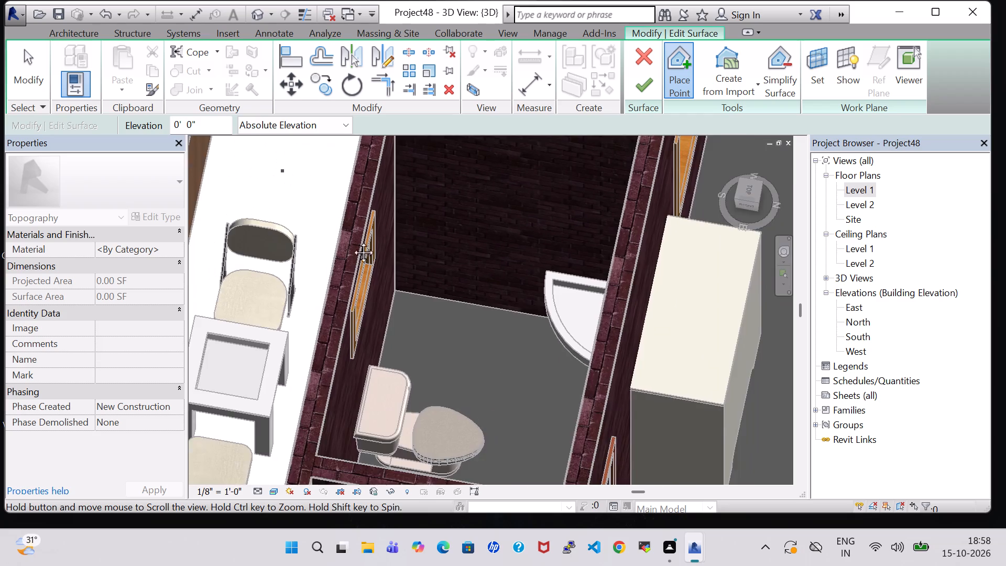
middle_click_drag(352, 241, 359, 346)
left_click(311, 212)
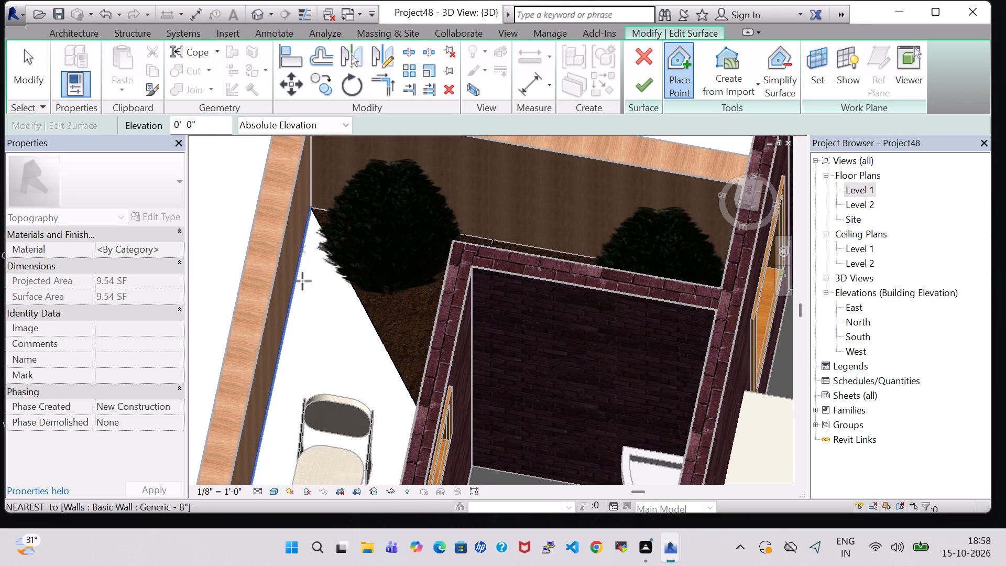
Add toposurface points at the open end of the boundary wall and at the house corner beside the entrance door.
middle_click_drag(304, 349, 342, 219)
scroll(342, 219, "up", 1)
middle_click_drag(299, 414, 433, 160)
middle_click_drag(412, 379, 609, 0)
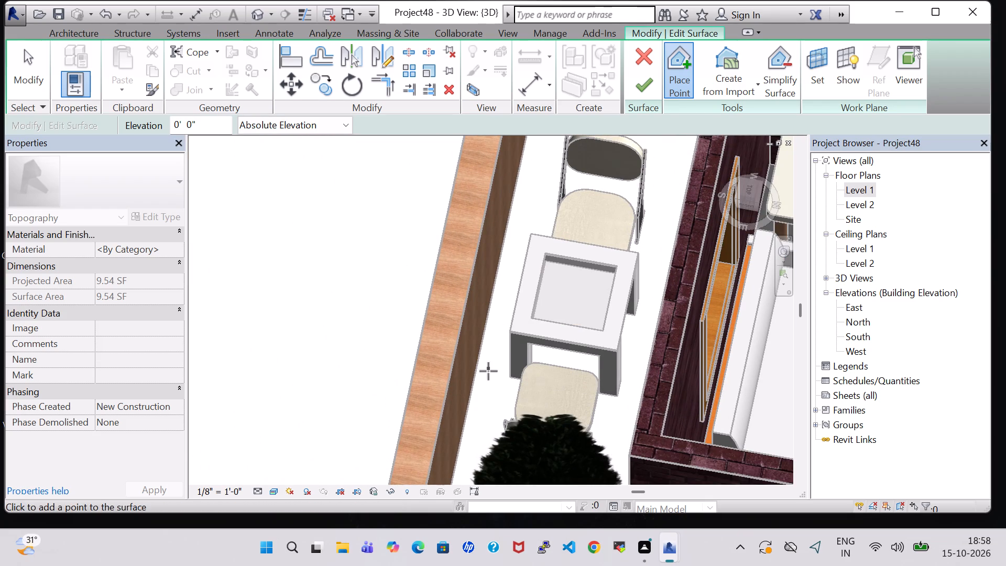
middle_click_drag(488, 371, 503, 276)
middle_click_drag(472, 447, 502, 254)
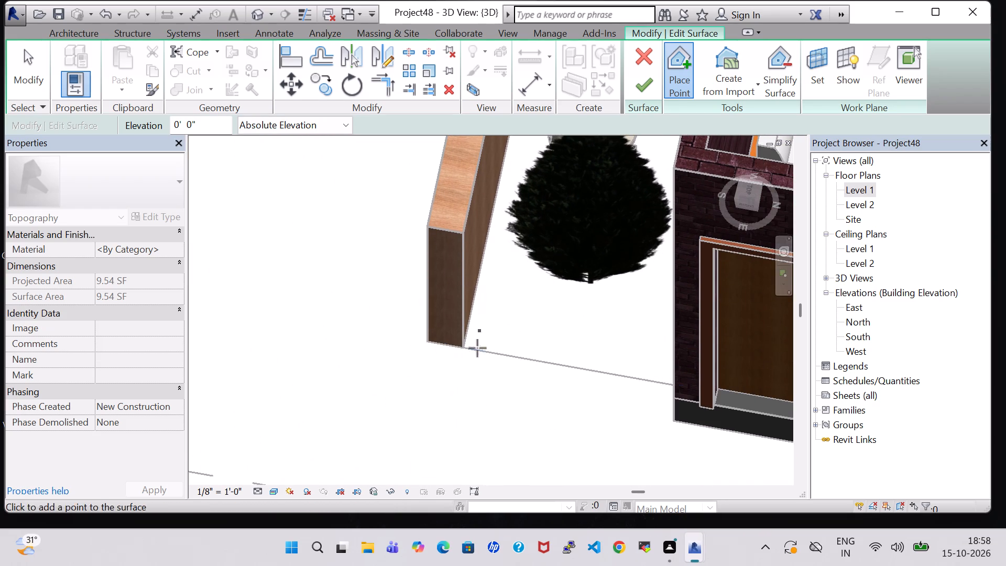
left_click(464, 349)
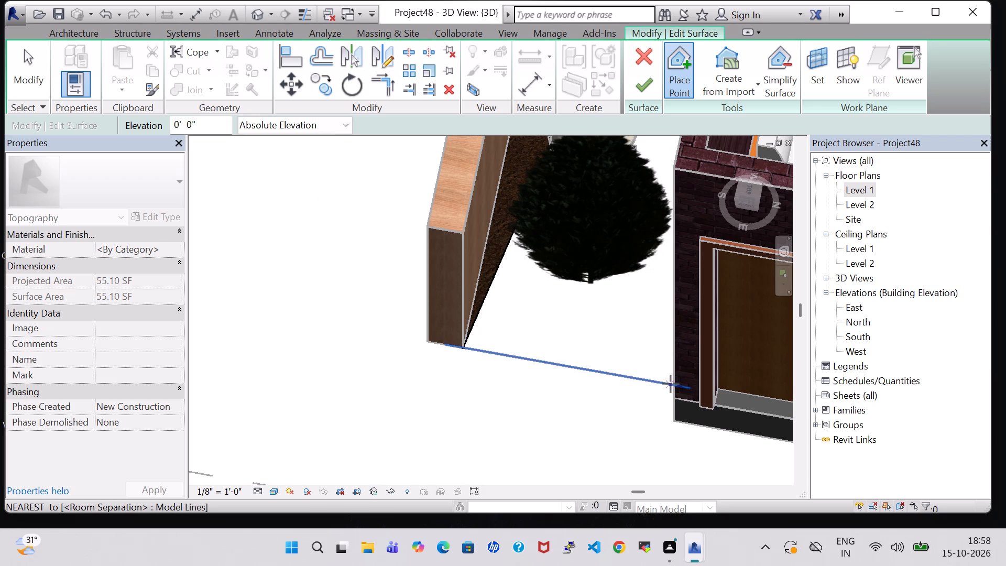
left_click(671, 384)
scroll(626, 323, "down", 4)
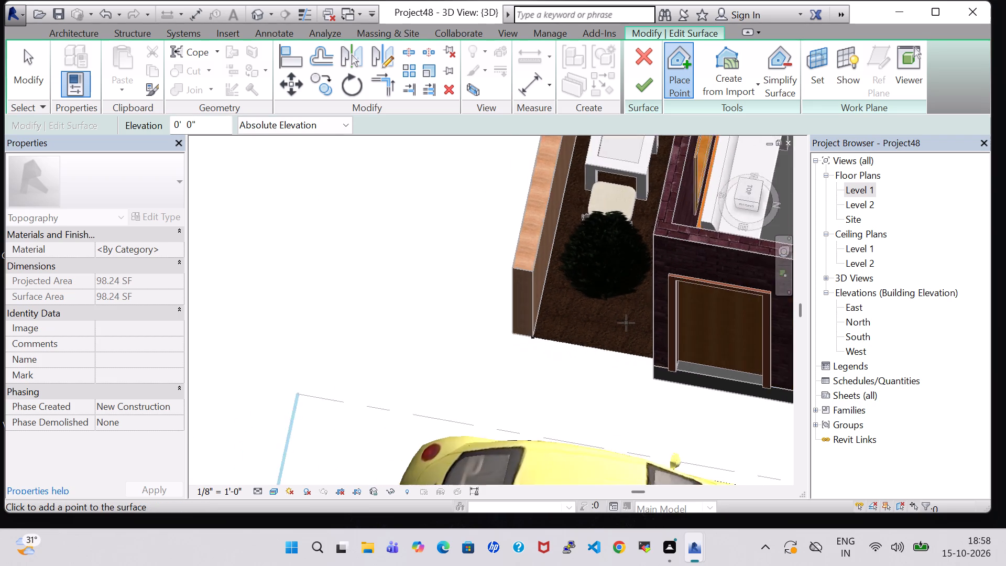
scroll(626, 323, "down", 3)
key("Escape")
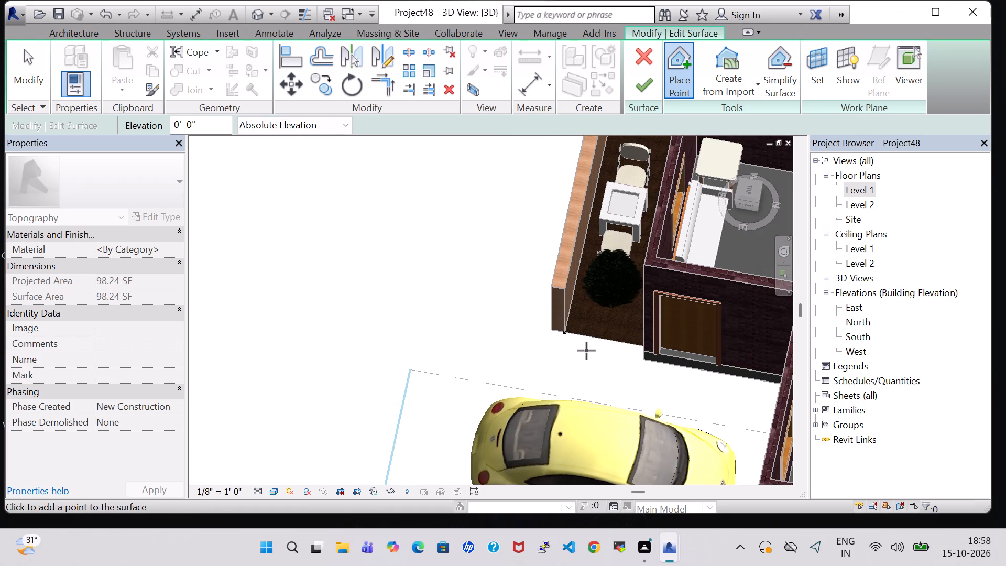
key("Escape")
Finish the front yard toposurface between the house and the boundary wall.
middle_click_drag(563, 339, 541, 367, "shift")
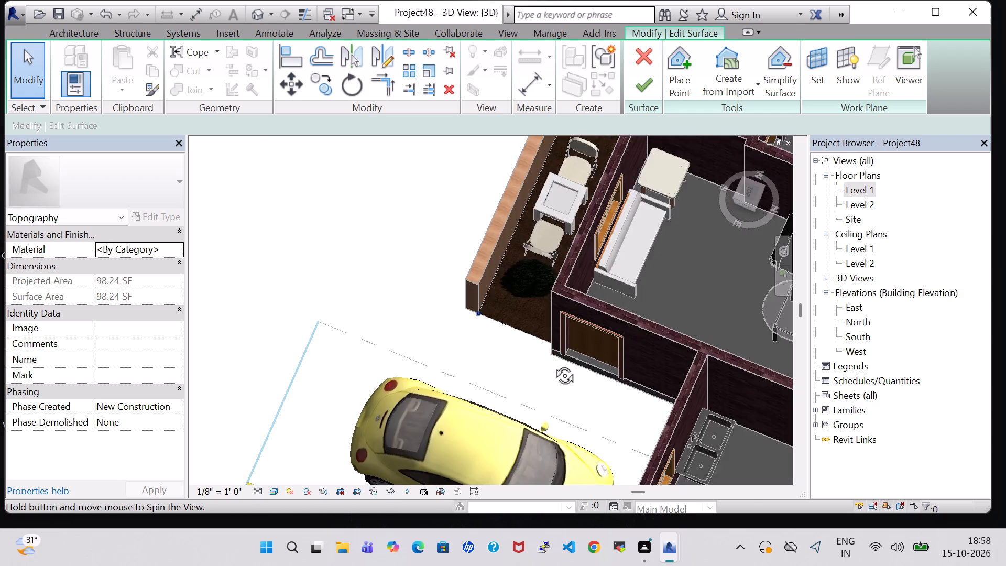
middle_click_drag(563, 361, 594, 353, "shift")
middle_click(604, 351, "shift")
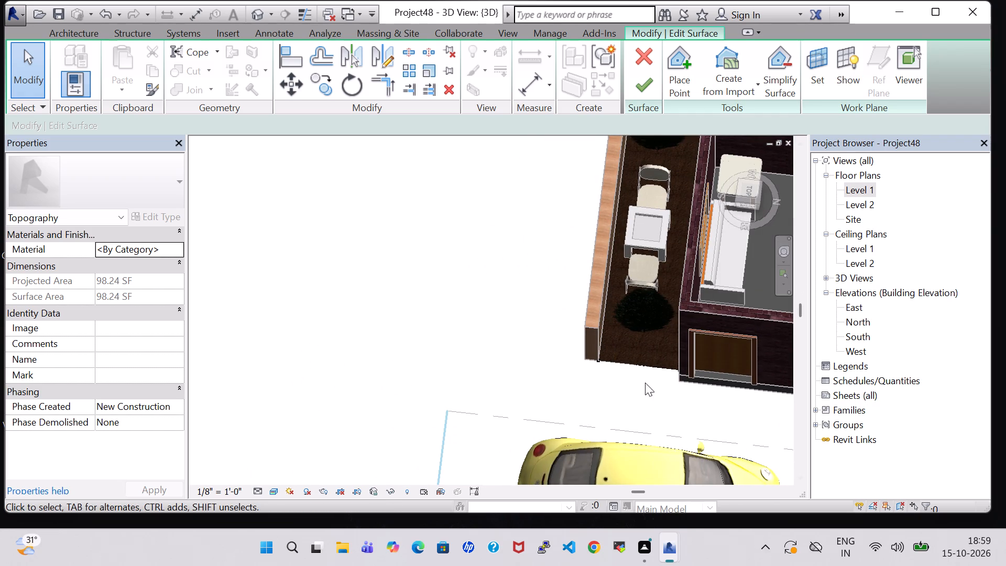
middle_click_drag(644, 384, 687, 285)
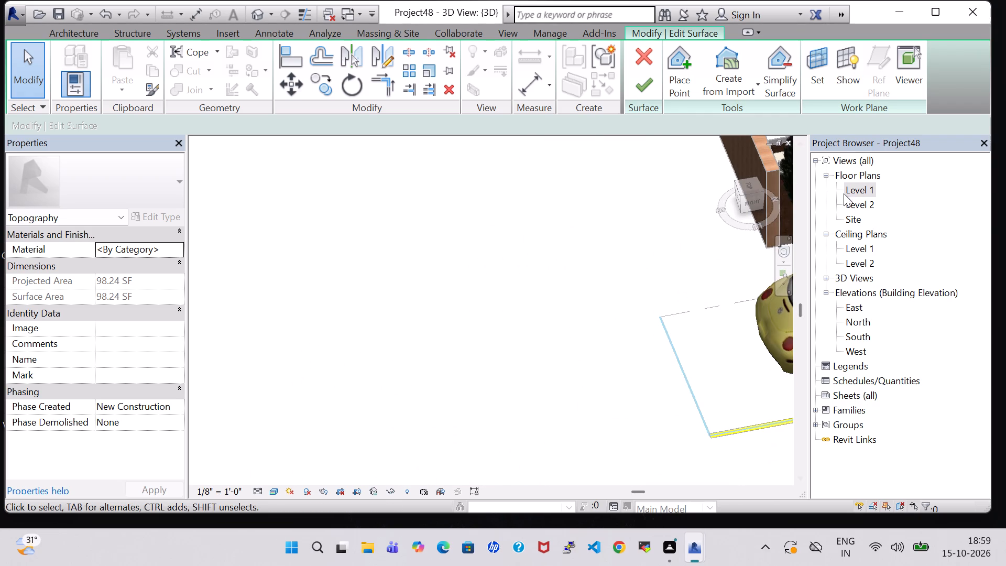
double_click(852, 193)
scroll(626, 276, "down", 3)
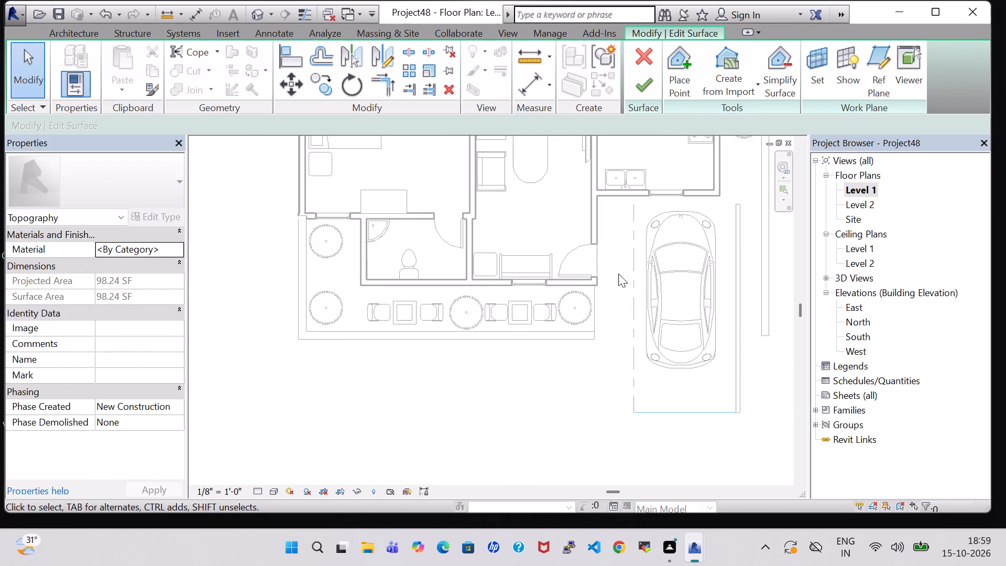
left_click(254, 14)
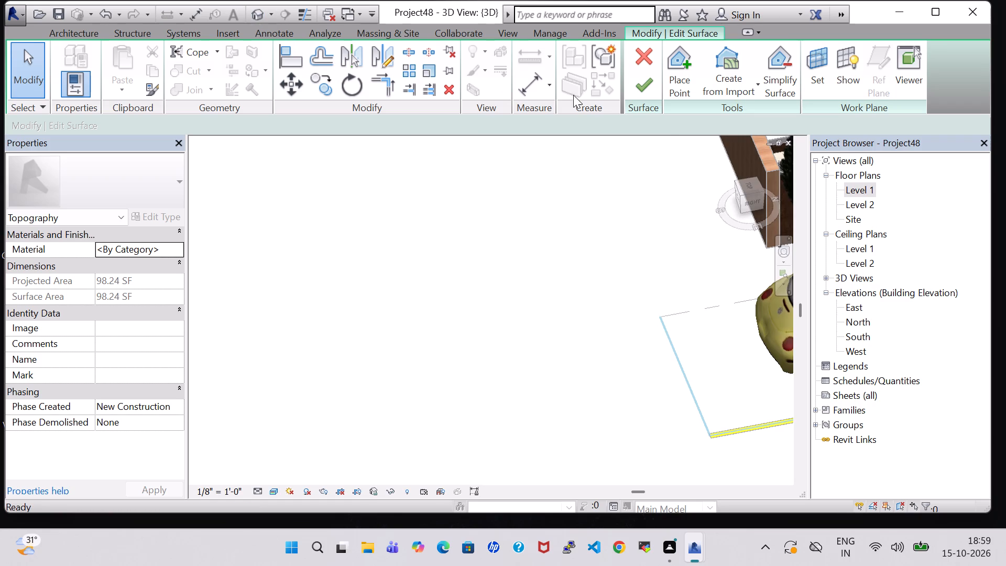
left_click(632, 92)
Examine the house's front elevation and the floor slab edge at ground level in the 3D view.
scroll(616, 222, "down", 5)
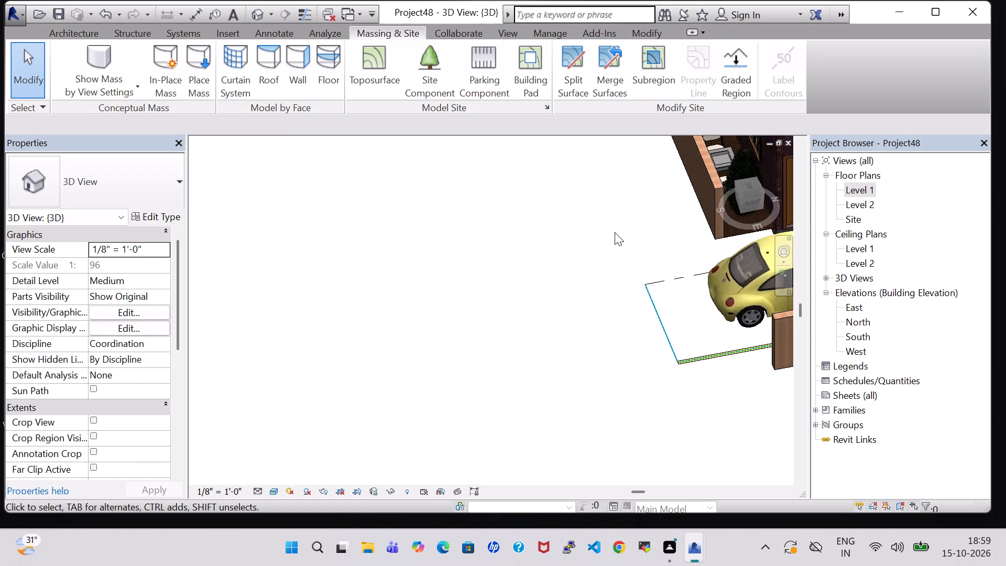
left_click(749, 200)
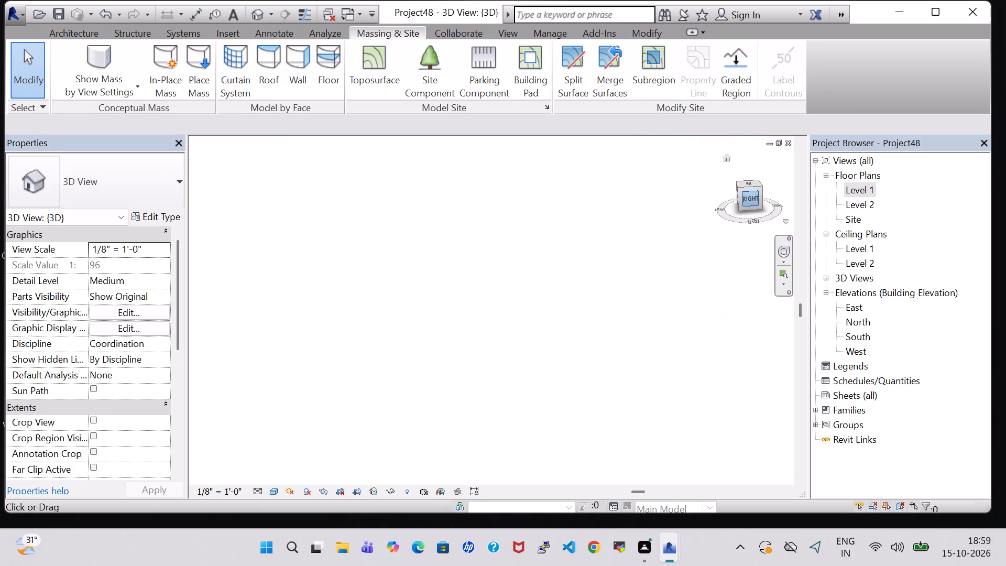
left_click(732, 193)
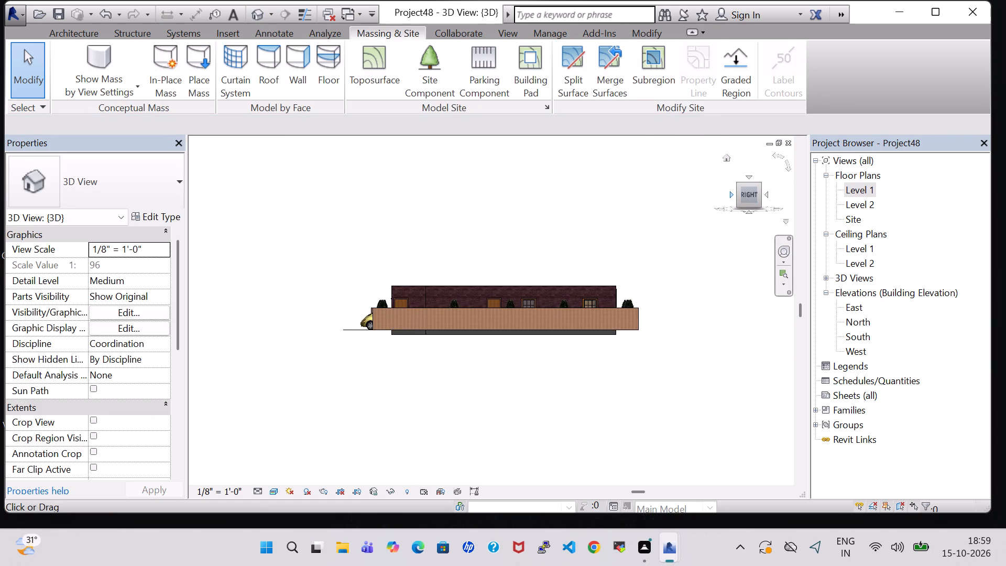
scroll(588, 316, "up", 3)
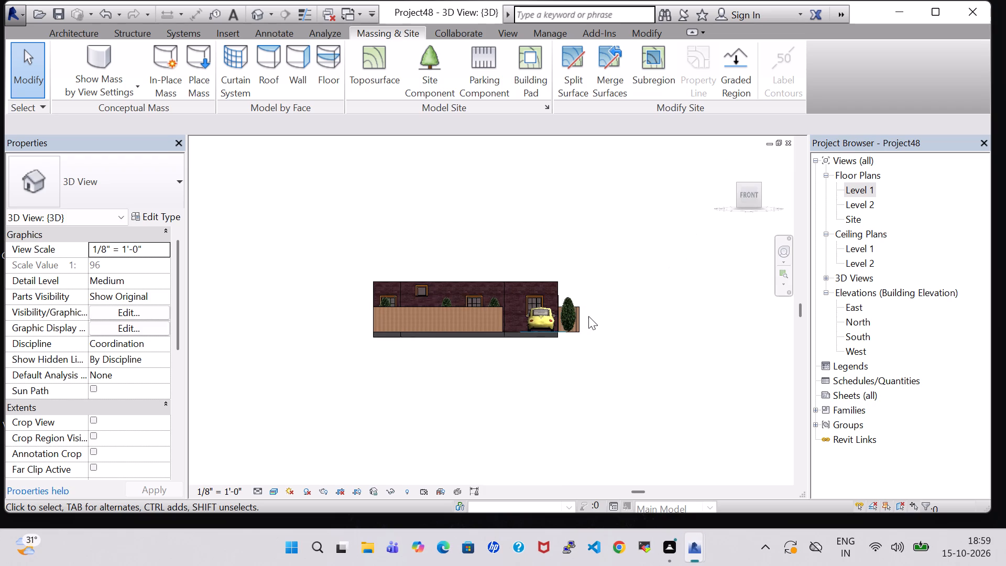
scroll(588, 316, "up", 6)
left_click(298, 377)
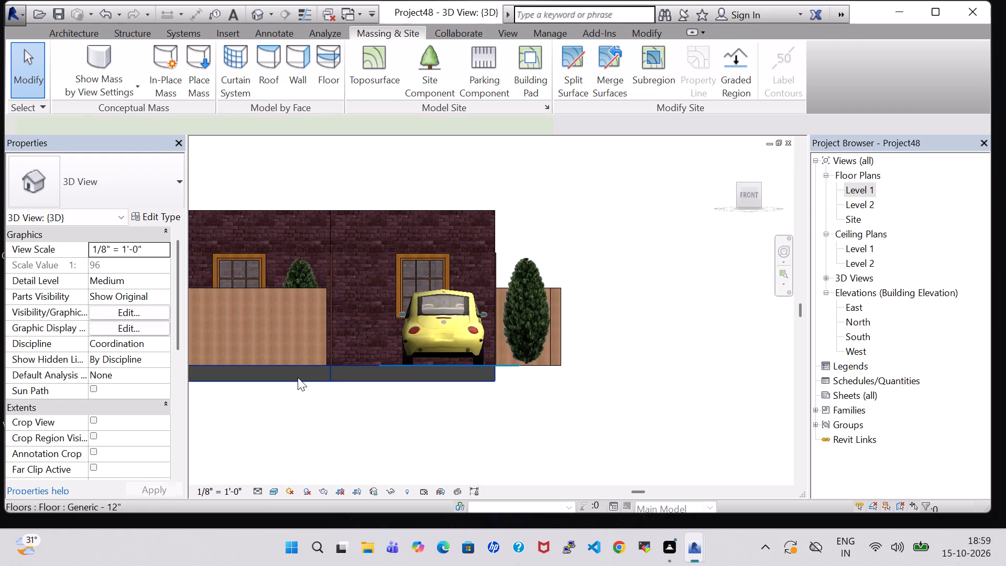
left_click(380, 413)
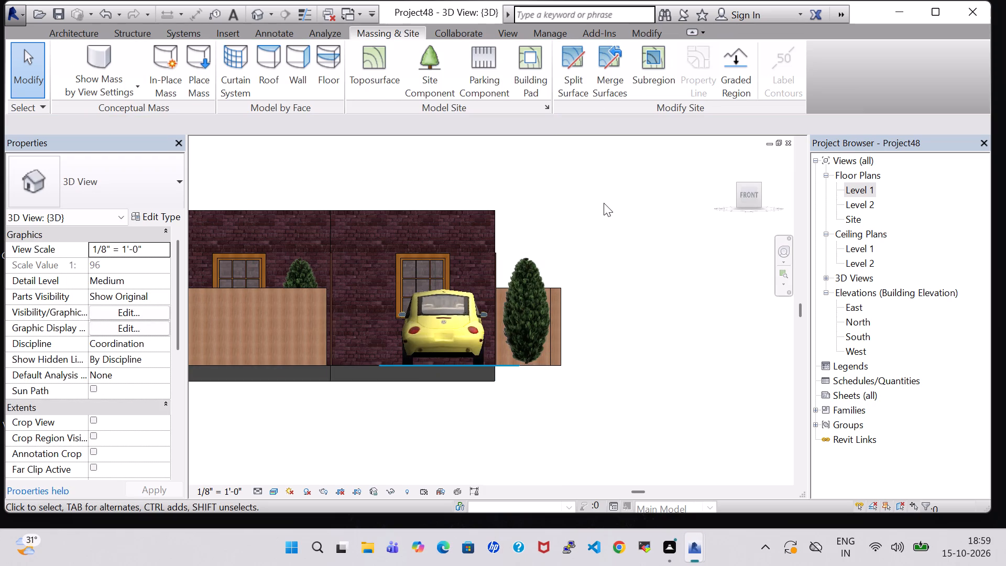
Examine the ground around the parked car and the front yard toposurface's edge below the boundary wall from several angles.
scroll(600, 180, "up", 1)
middle_click_drag(600, 180, 613, 299, "shift")
middle_click_drag(642, 354, 609, 141)
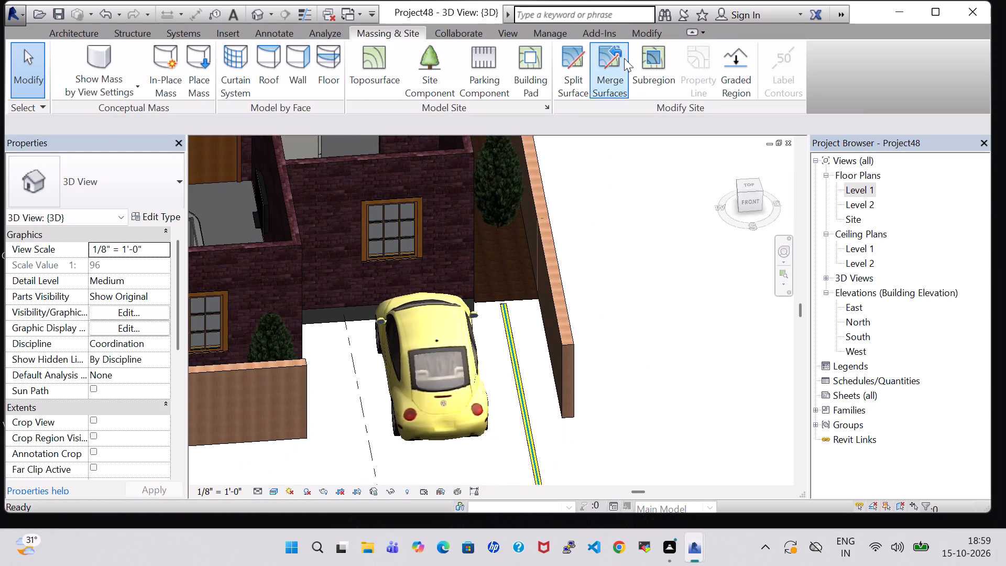
middle_click_drag(649, 438, 627, 280, "shift")
middle_click_drag(627, 280, 604, 286, "shift")
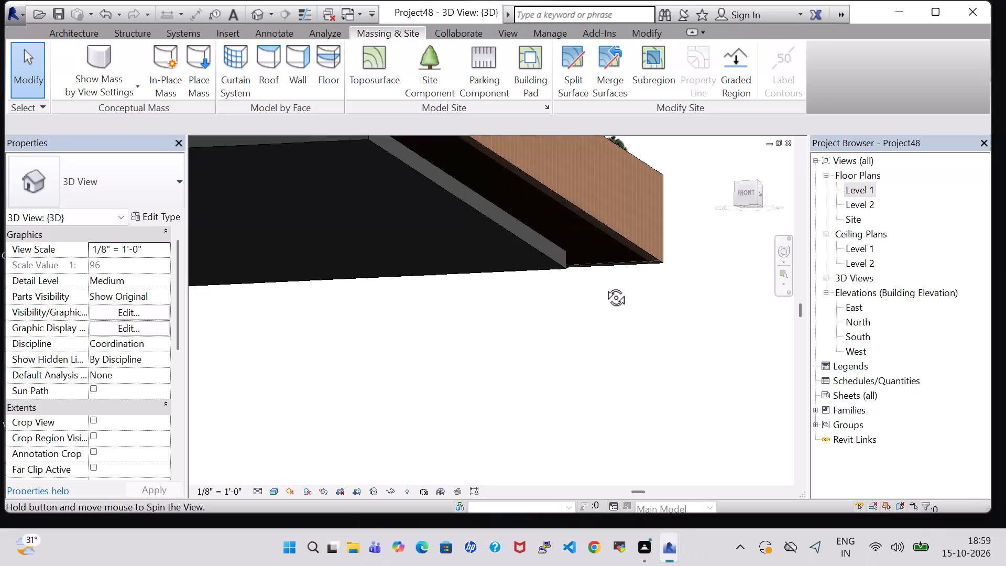
middle_click_drag(604, 286, 565, 349, "shift")
middle_click(591, 338, "shift")
middle_click_drag(594, 337, 665, 332, "shift")
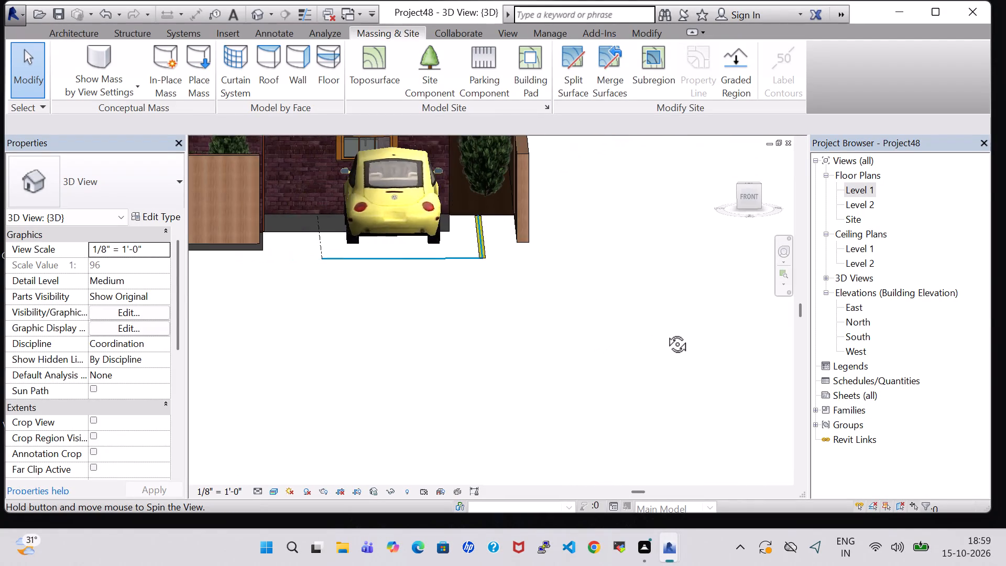
middle_click_drag(665, 332, 676, 334, "shift")
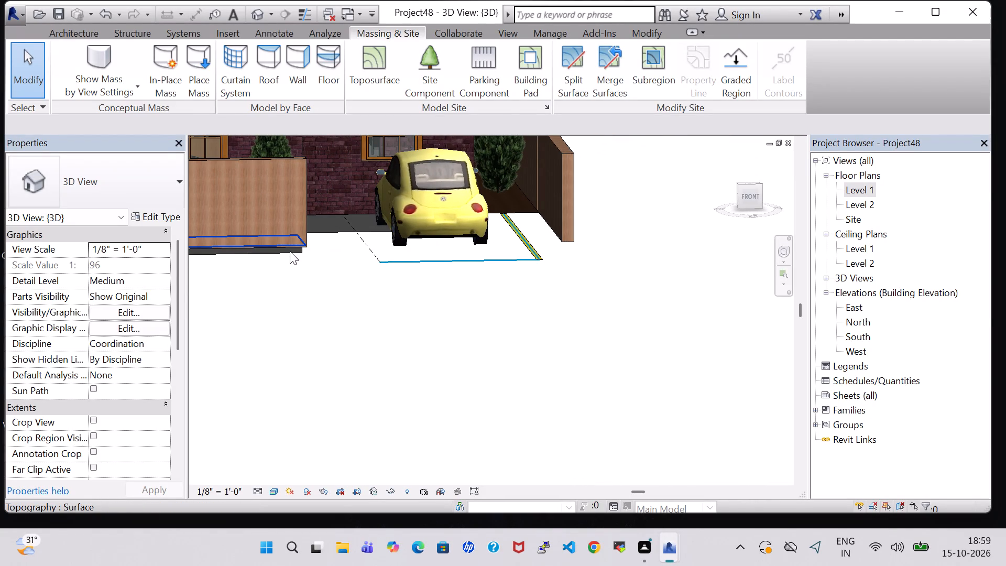
left_click(290, 251)
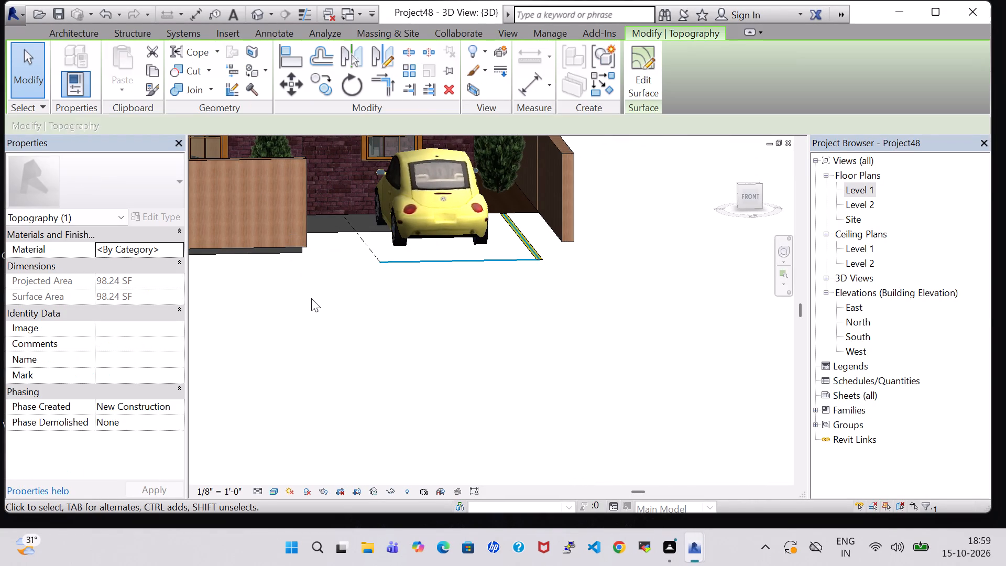
middle_click_drag(311, 298, 298, 306, "shift")
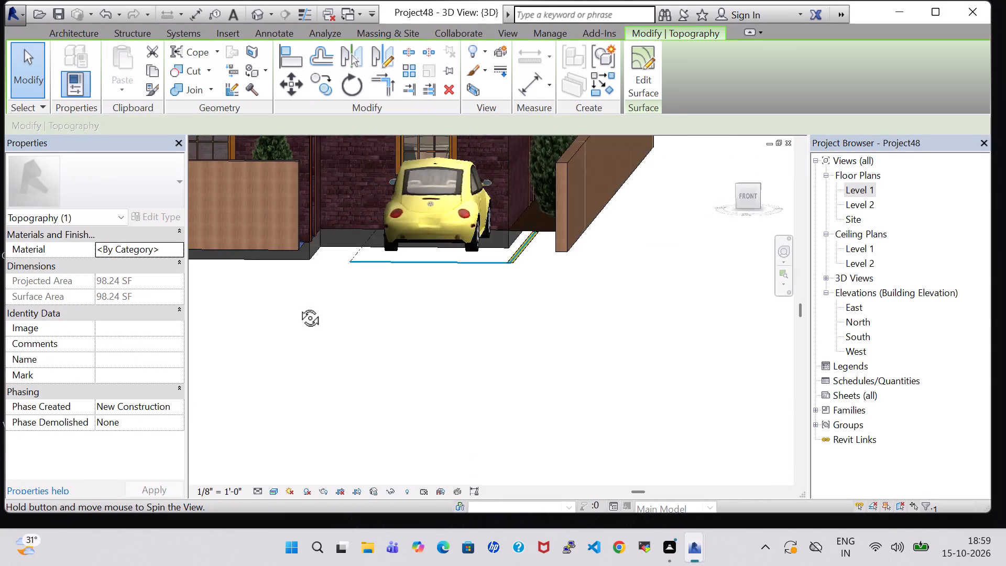
middle_click_drag(298, 306, 302, 311, "shift")
left_click(438, 319)
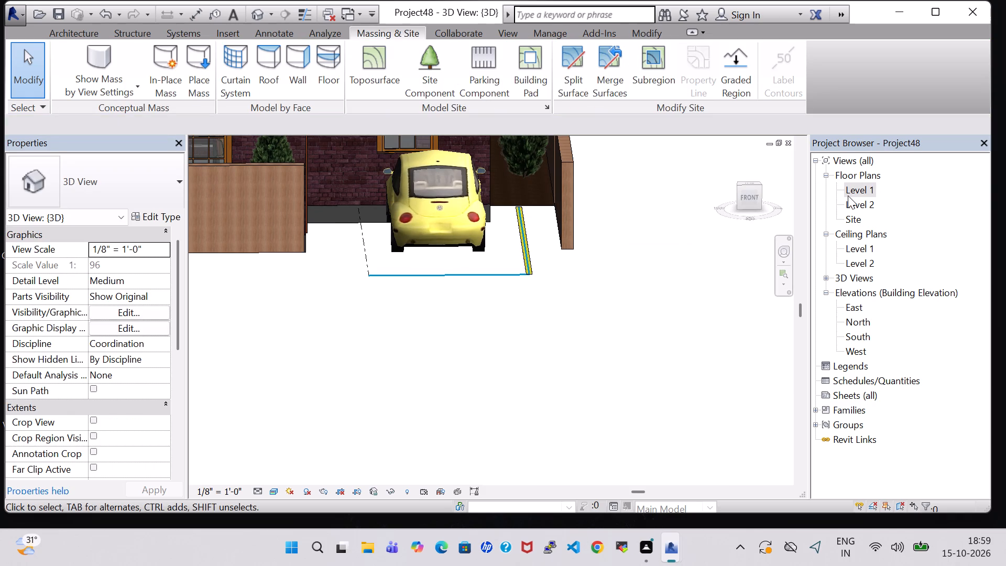
Open the Level 1 floor plan with the front yard and parking space in view.
double_click(857, 187)
scroll(658, 271, "down", 2)
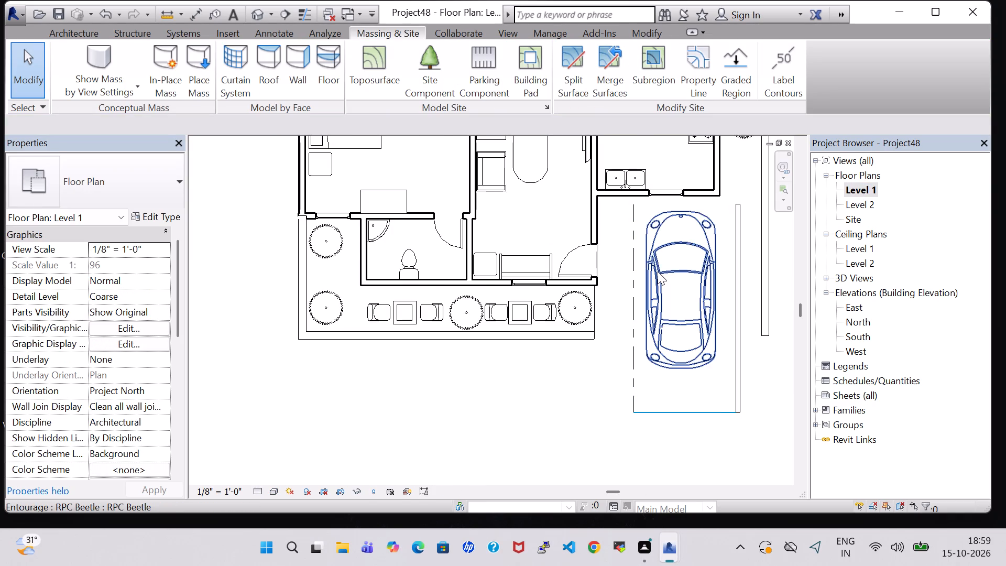
scroll(658, 271, "down", 1)
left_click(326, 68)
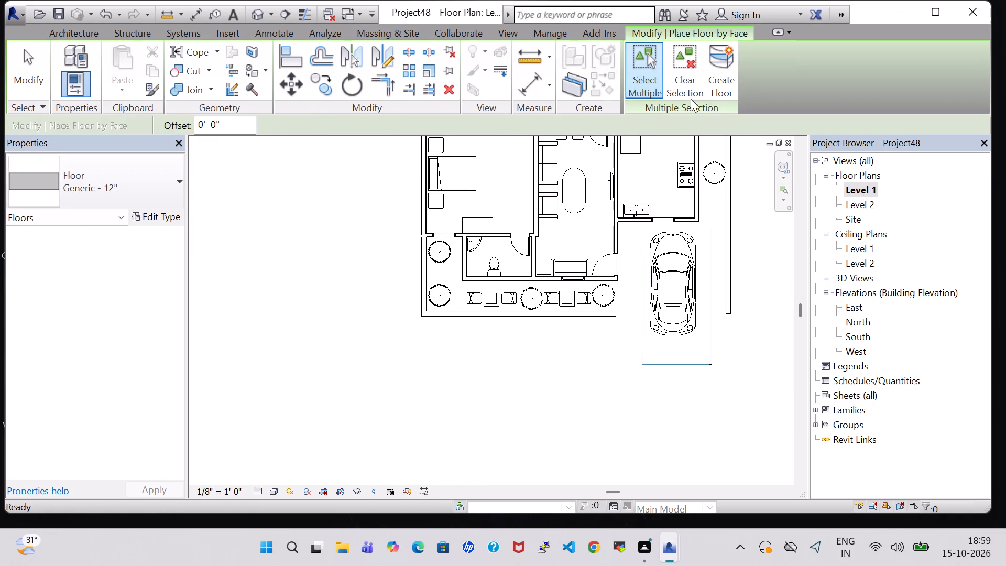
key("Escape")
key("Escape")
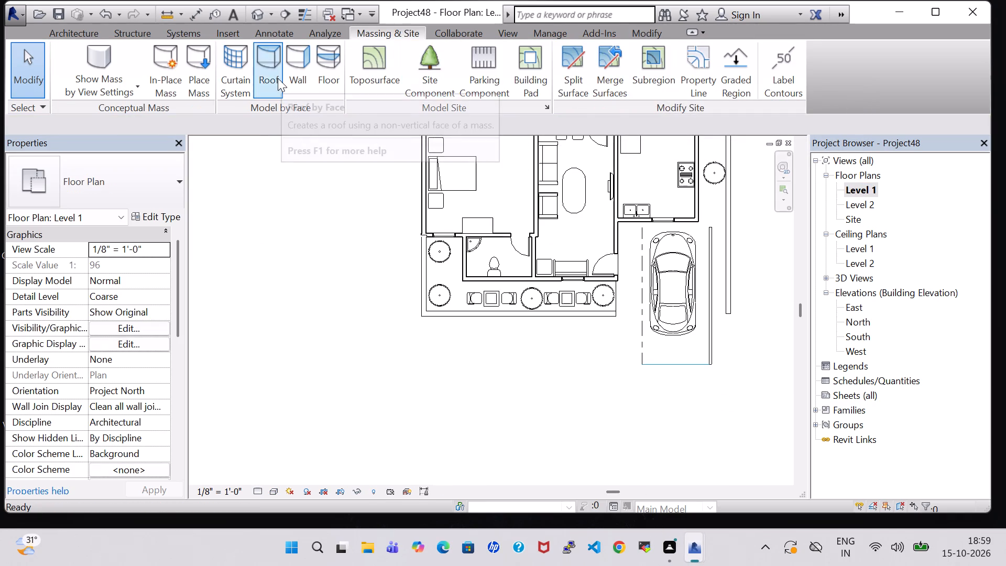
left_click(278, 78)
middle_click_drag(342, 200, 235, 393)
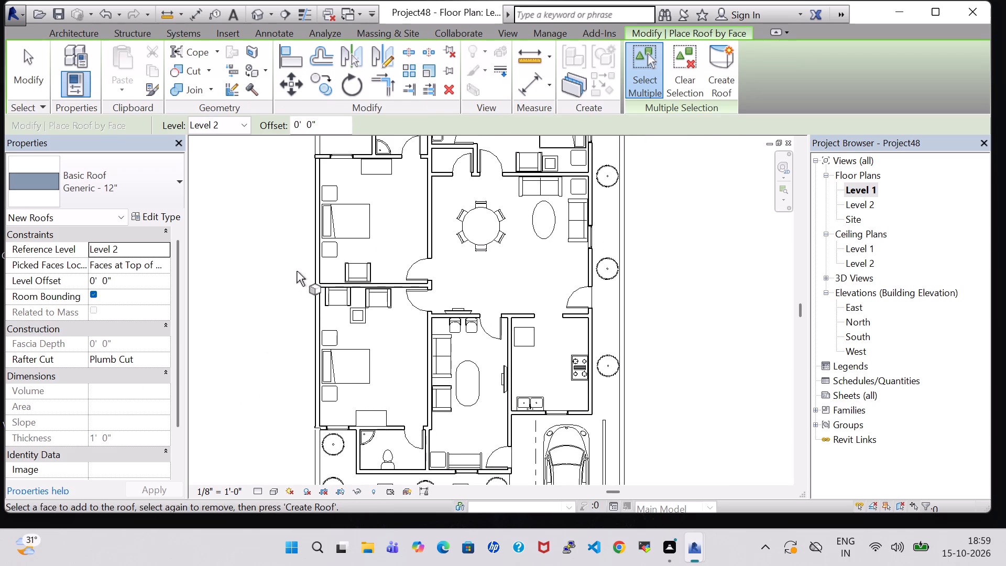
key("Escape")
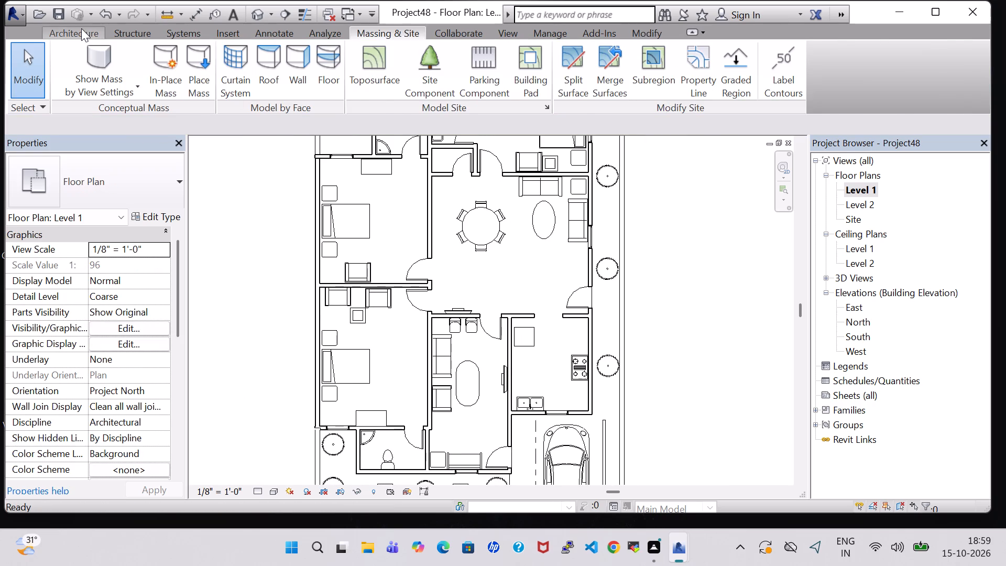
Start a Generic - 12" footprint roof on Level 2 and trace its boundary lines along the house's rear outer walls.
left_click(81, 28)
left_click(213, 49)
left_click(510, 293)
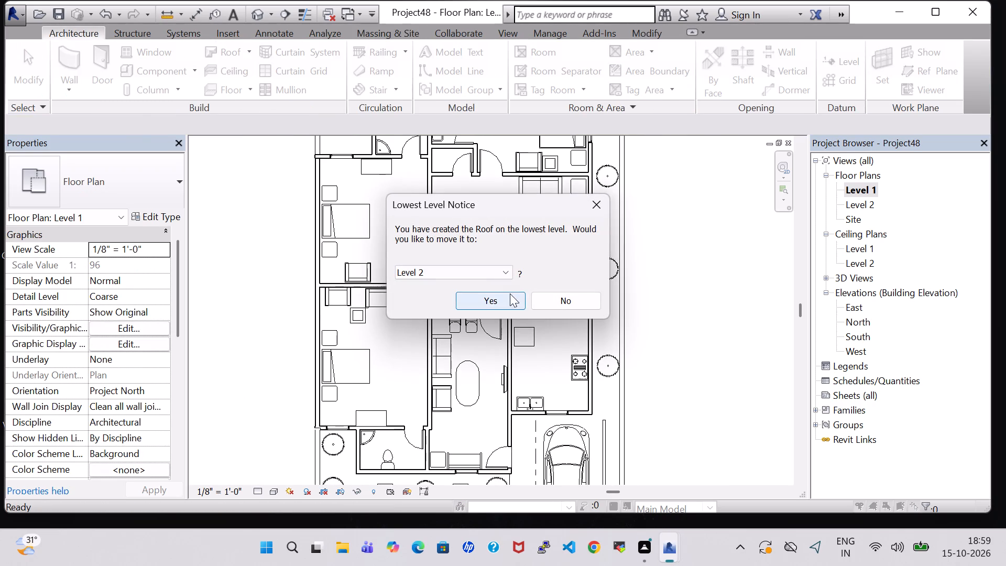
middle_click_drag(666, 241, 666, 322)
left_click(754, 45)
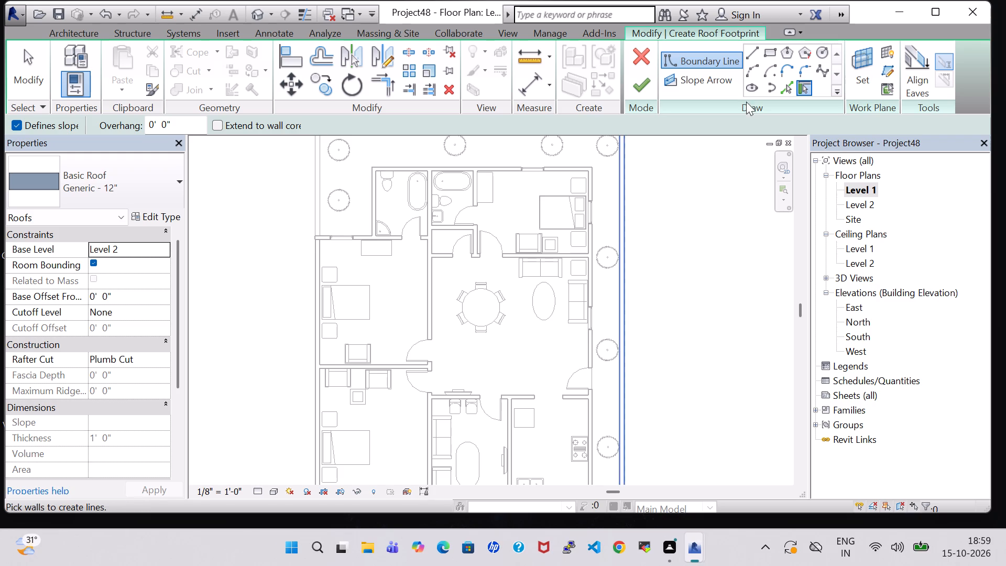
left_click(745, 56)
left_click(746, 56)
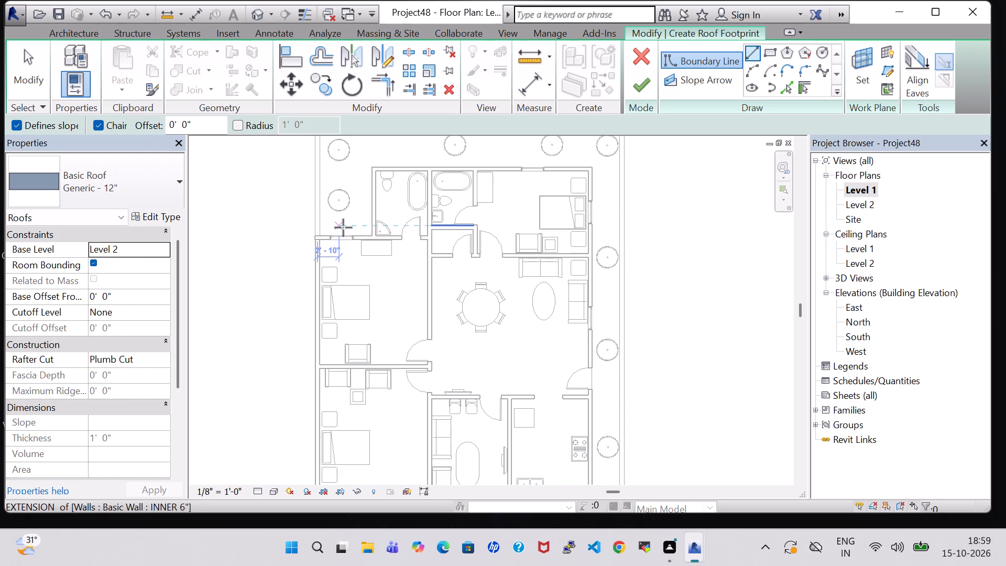
scroll(313, 237, "up", 4)
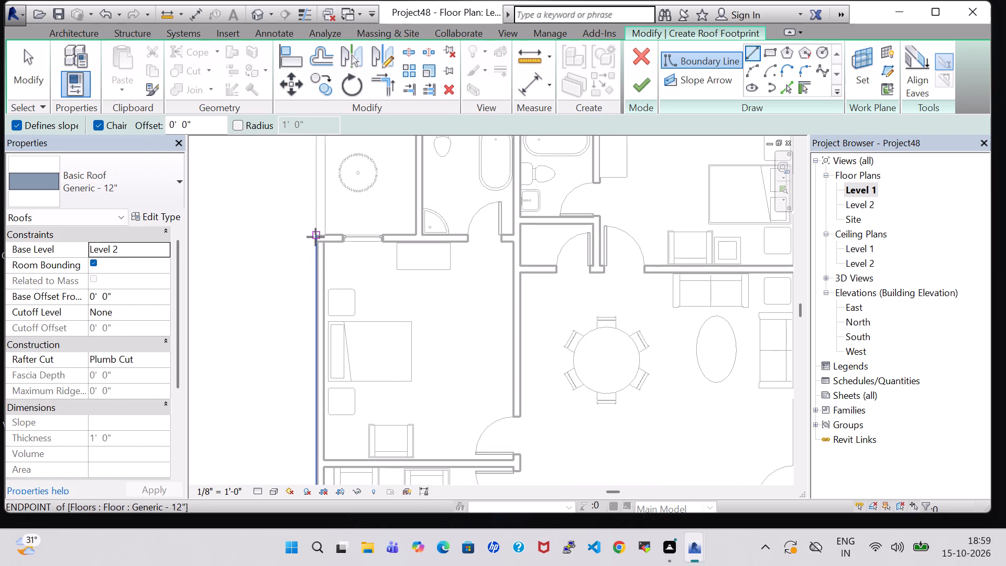
left_click(315, 237)
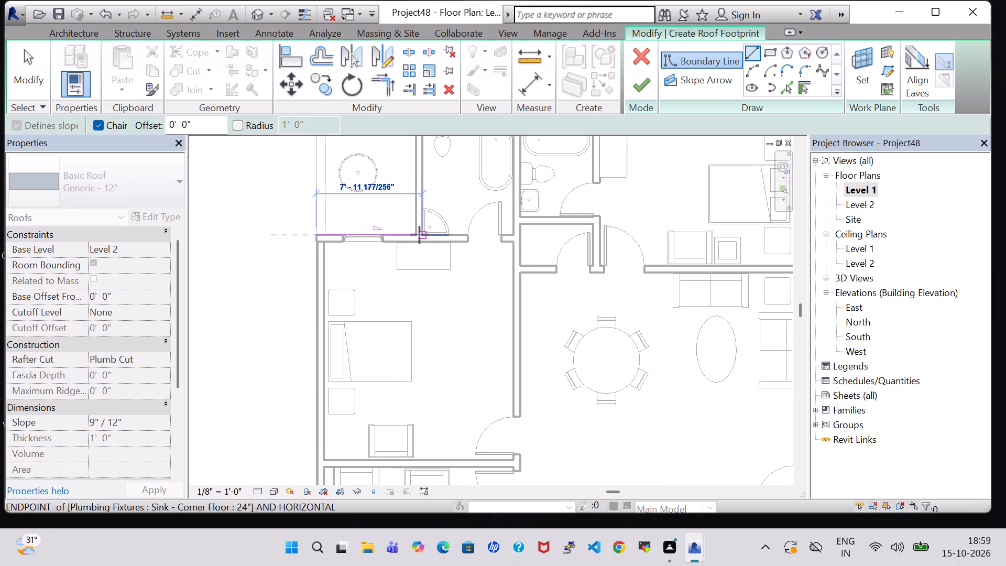
left_click(414, 233)
scroll(413, 184, "up", 1)
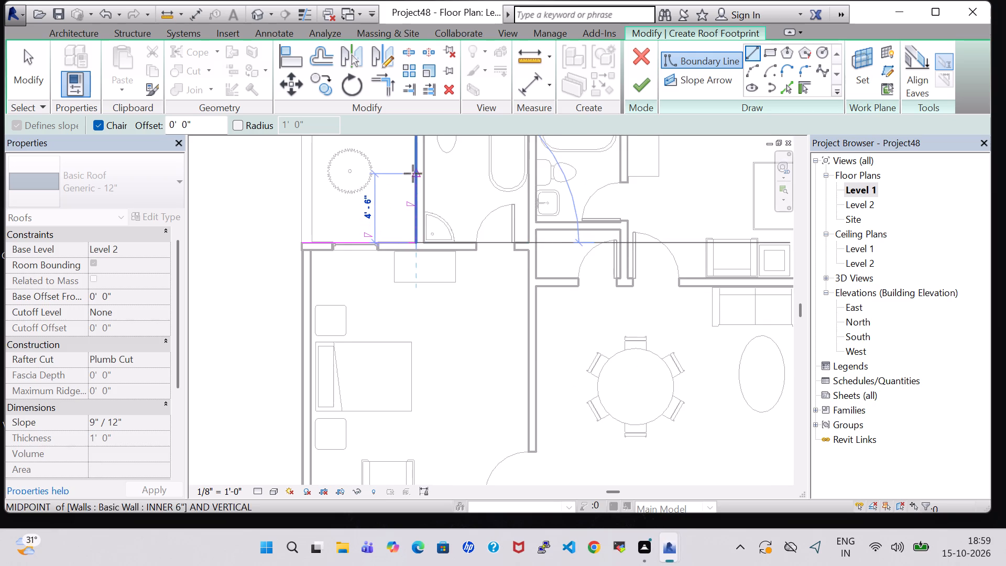
middle_click_drag(413, 173, 414, 267)
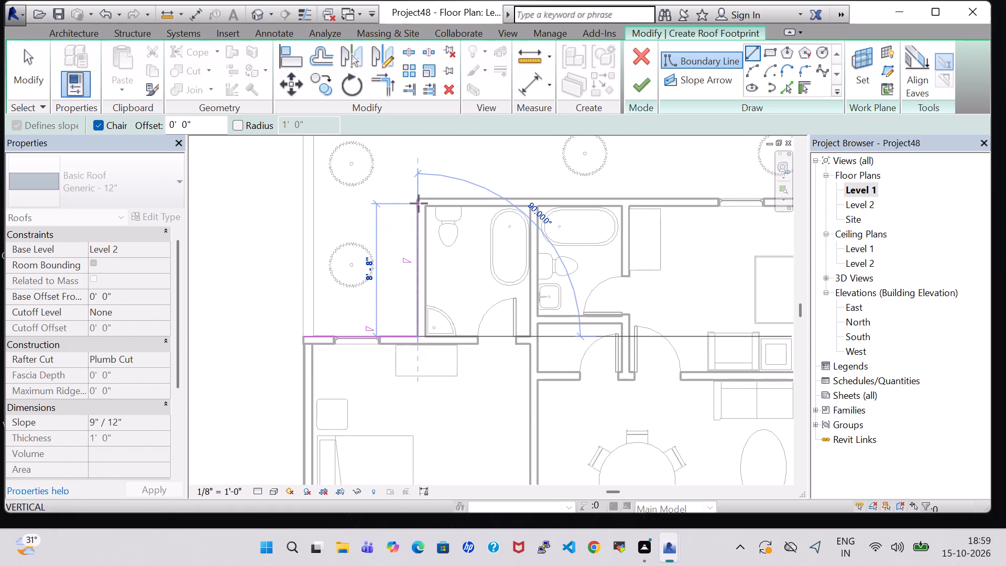
left_click(417, 200)
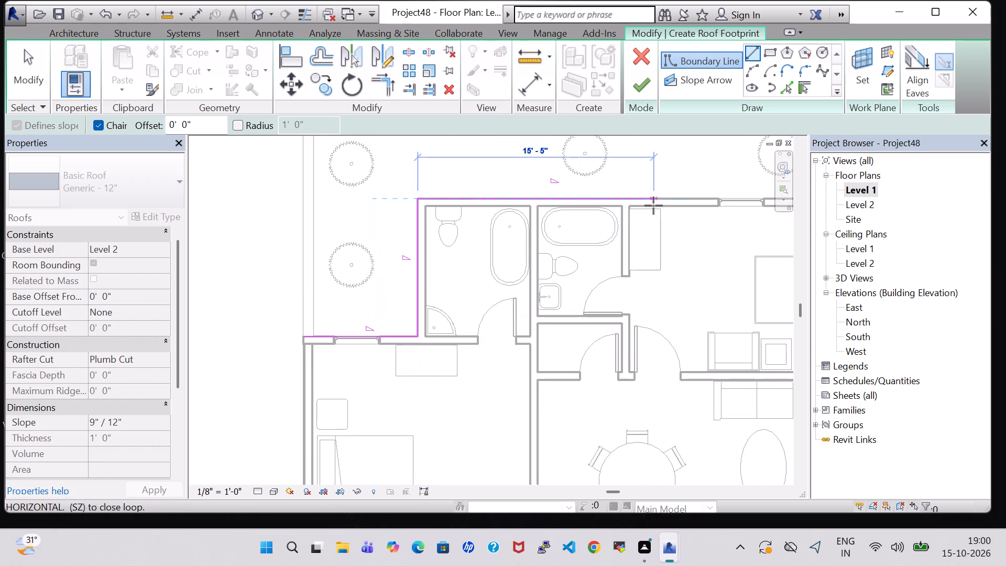
scroll(683, 202, "up", 1)
middle_click_drag(683, 202, 342, 212)
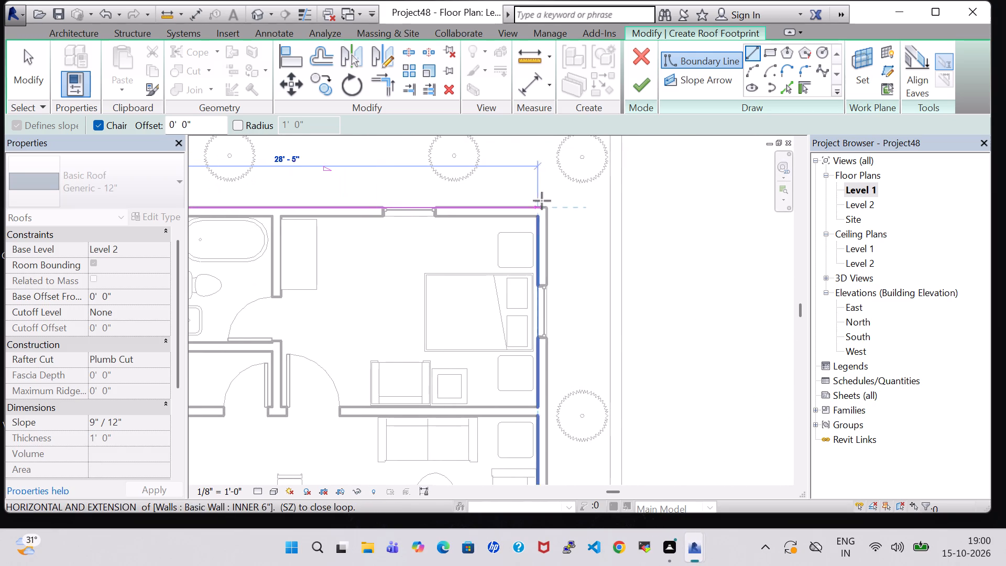
left_click(548, 209)
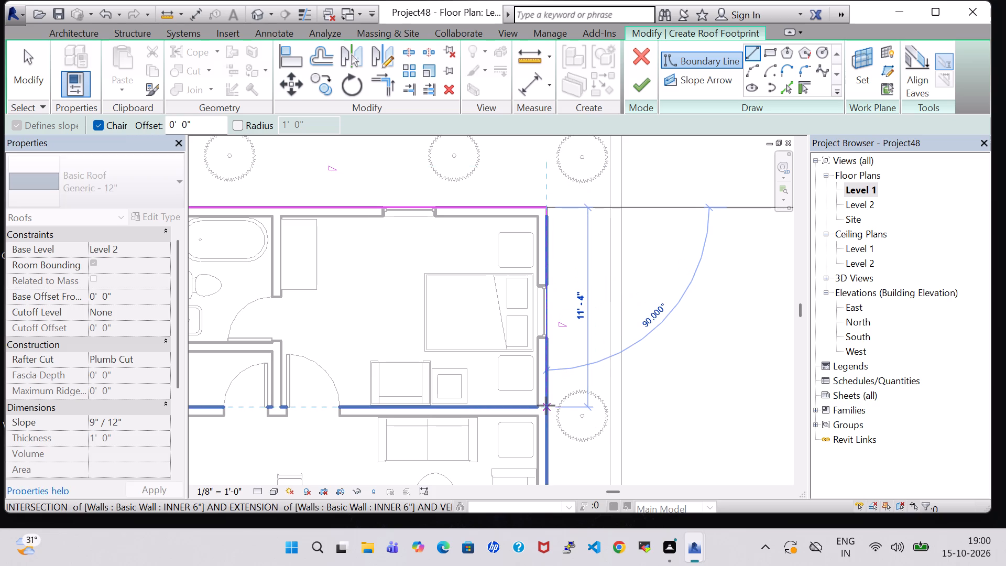
Continue the roof boundary down the kitchen-side outer wall, 10'-7" across behind the parking space, and 7'-9" to the entrance corner.
middle_click_drag(546, 406, 535, 143)
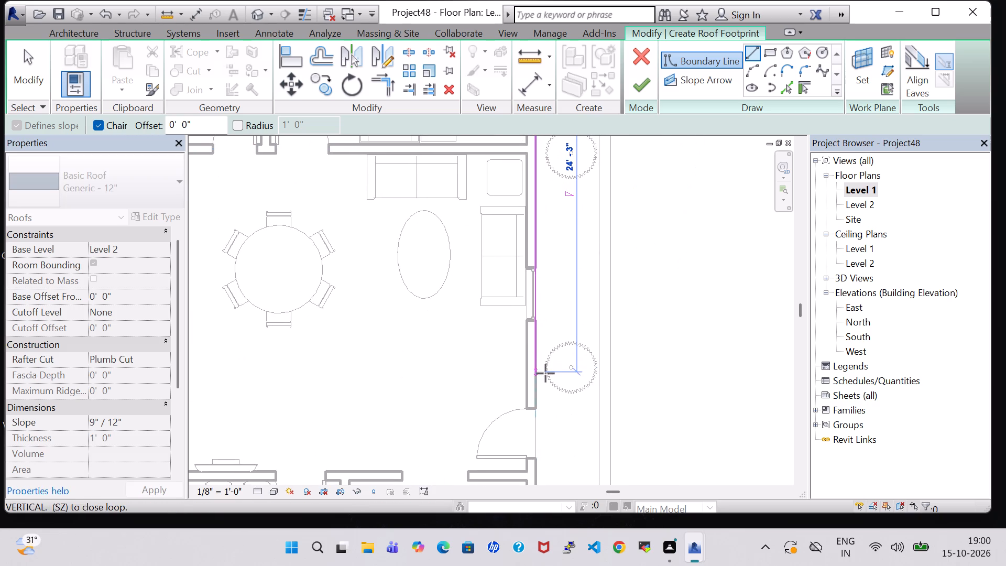
middle_click_drag(545, 373, 552, 133)
scroll(545, 373, "up", 1)
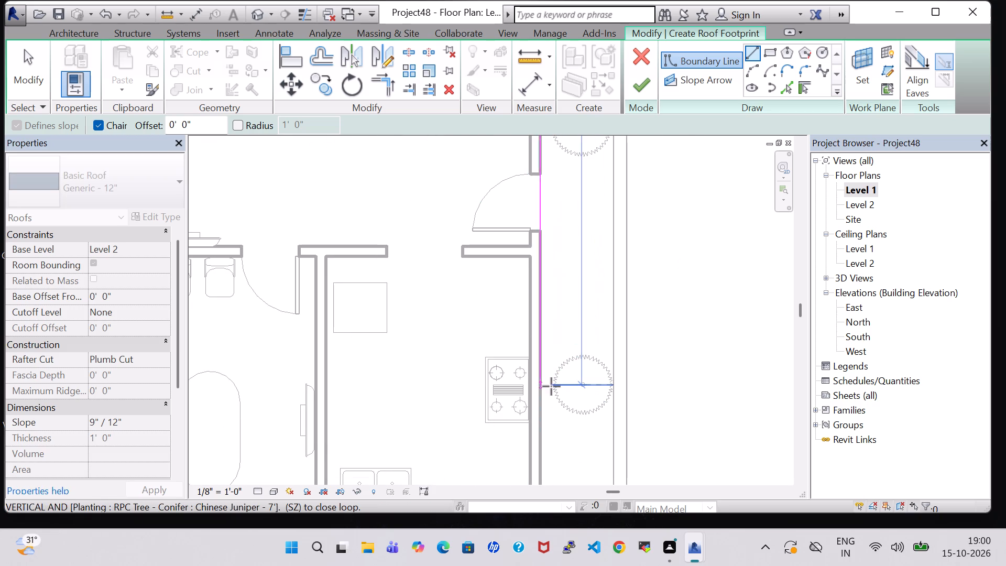
middle_click_drag(547, 387, 532, 183)
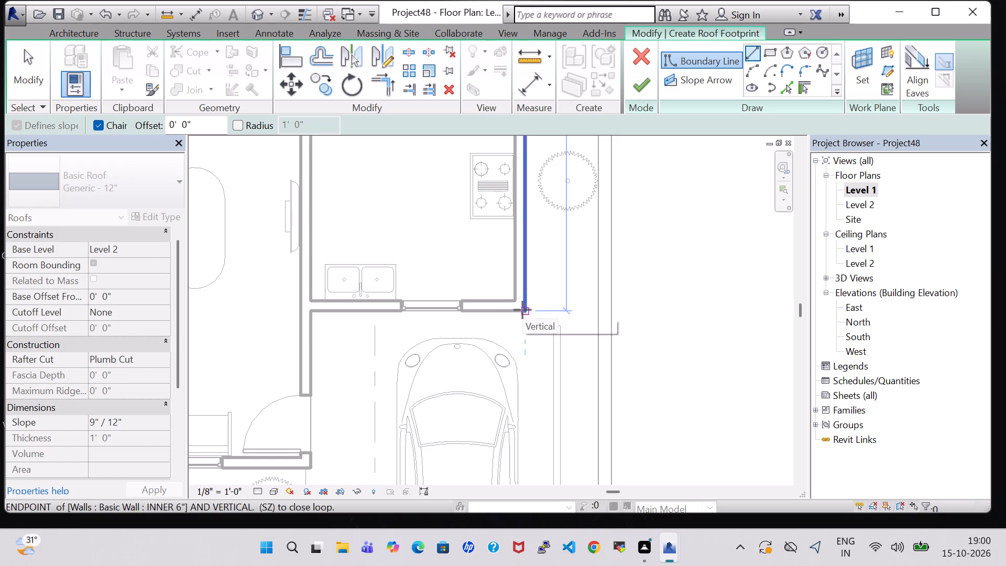
left_click(524, 310)
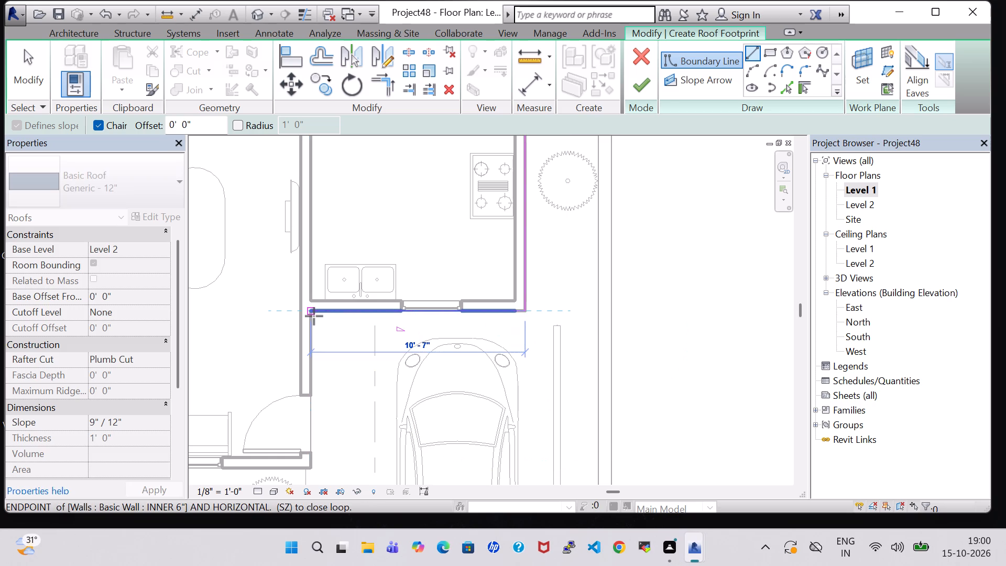
left_click(311, 315)
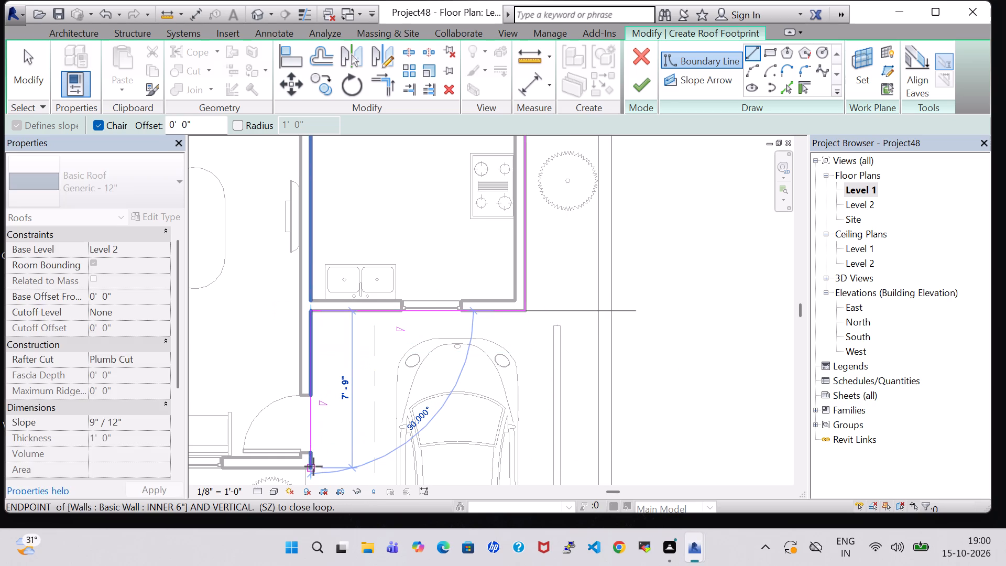
left_click(311, 466)
middle_click_drag(319, 466, 743, 402)
middle_click_drag(833, 389, 901, 382)
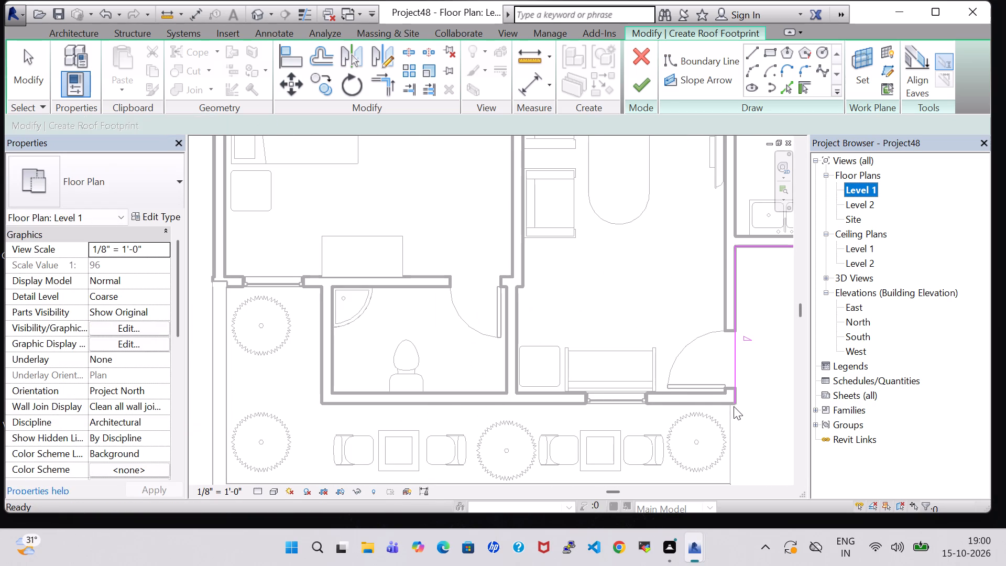
Trace the roof boundary along the front walls, starting 20'-5" from the entrance corner, and close the loop along the bedroom-side outer wall.
left_click(747, 53)
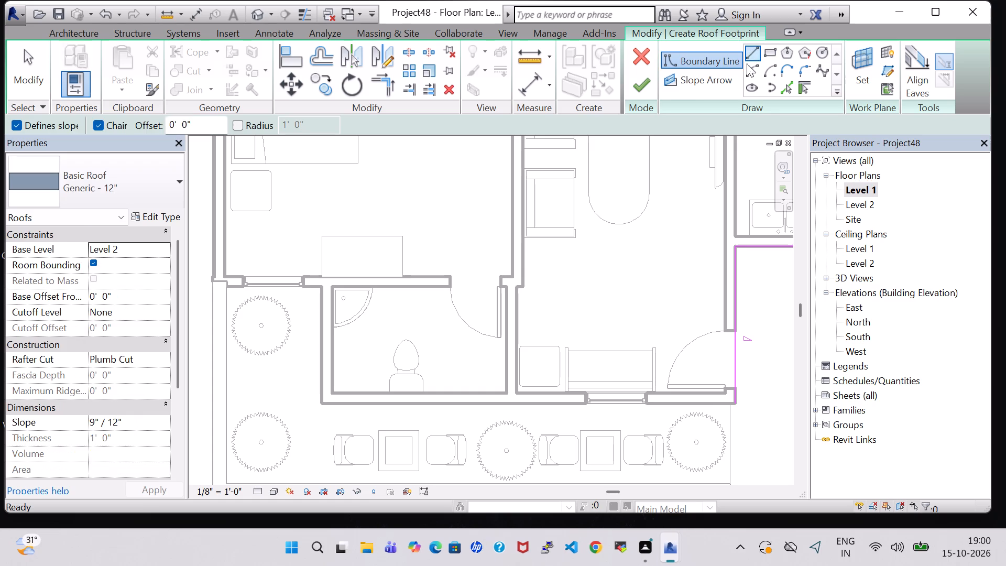
left_click(735, 404)
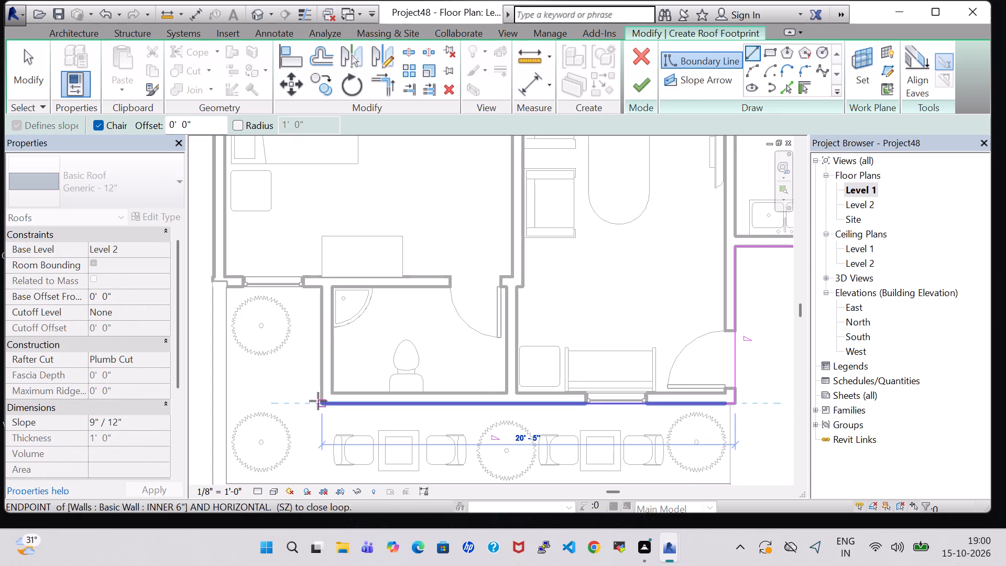
left_click(320, 401)
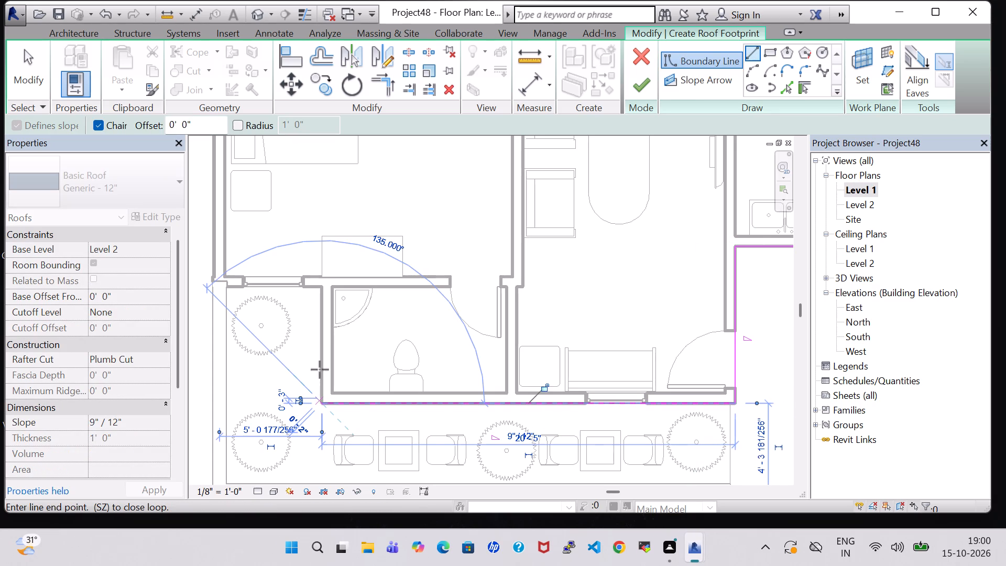
left_click(322, 290)
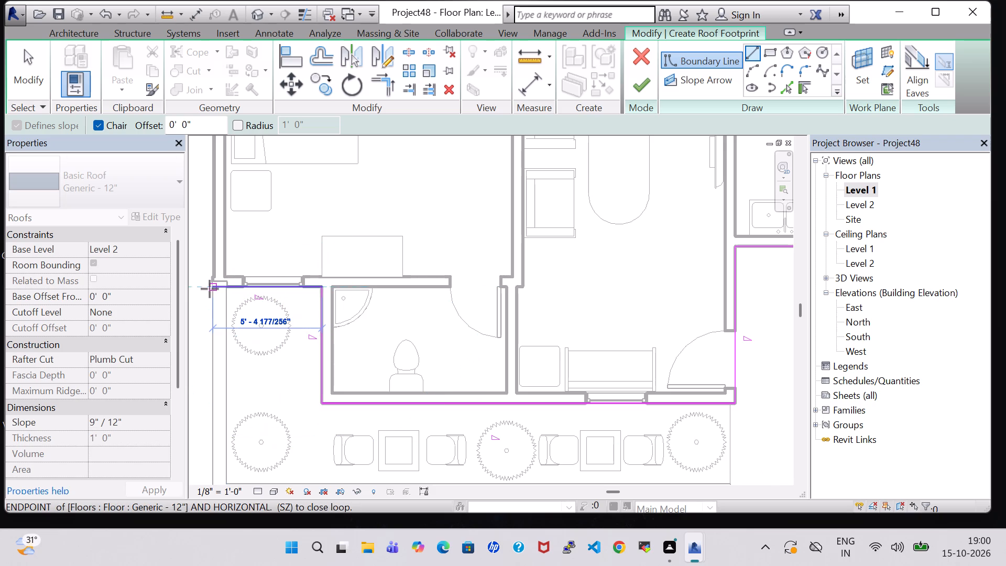
left_click(211, 288)
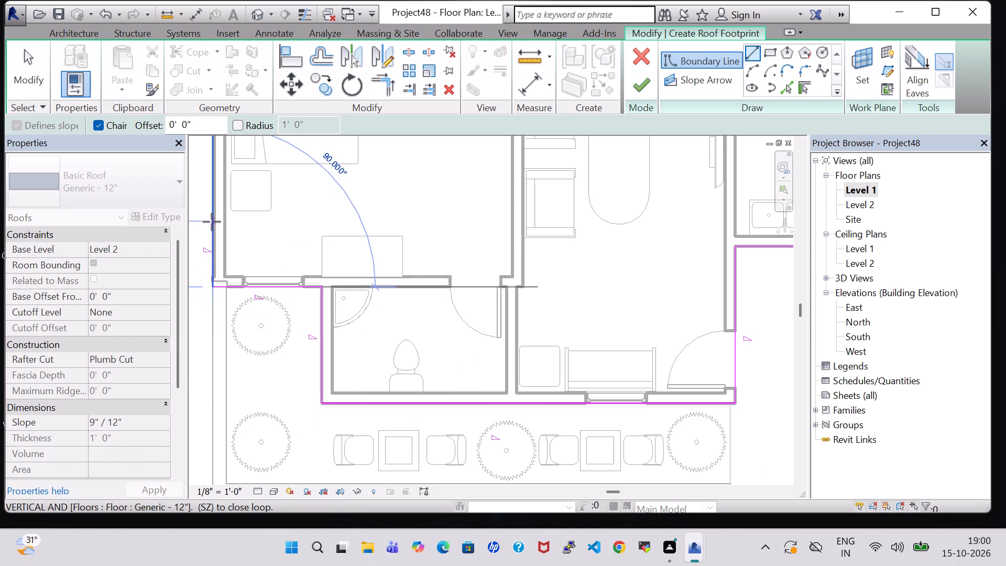
scroll(216, 193, "up", 1)
middle_click_drag(216, 193, 369, 373)
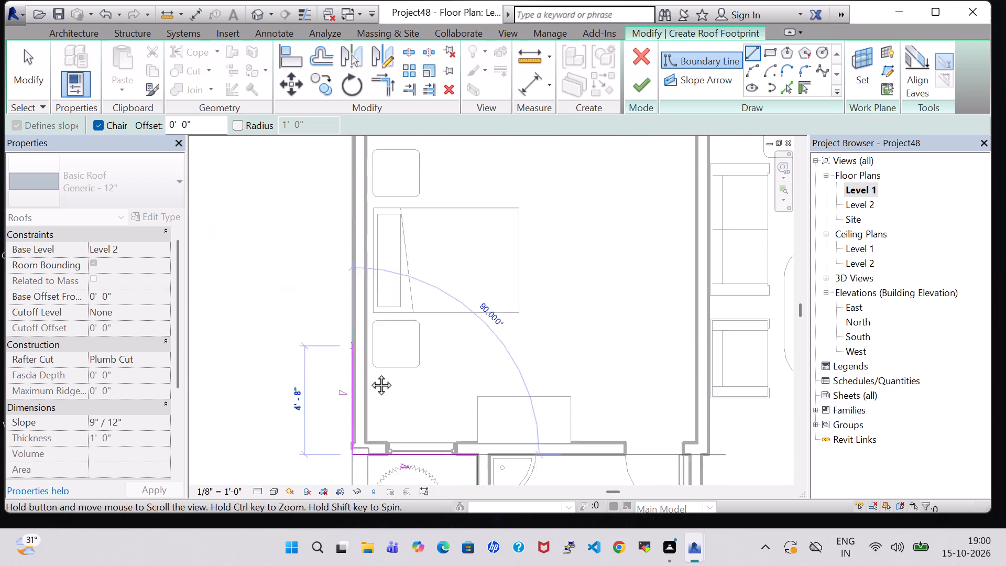
middle_click_drag(369, 373, 370, 377)
middle_click_drag(364, 193, 384, 504)
scroll(384, 504, "up", 1)
middle_click_drag(383, 236, 379, 450)
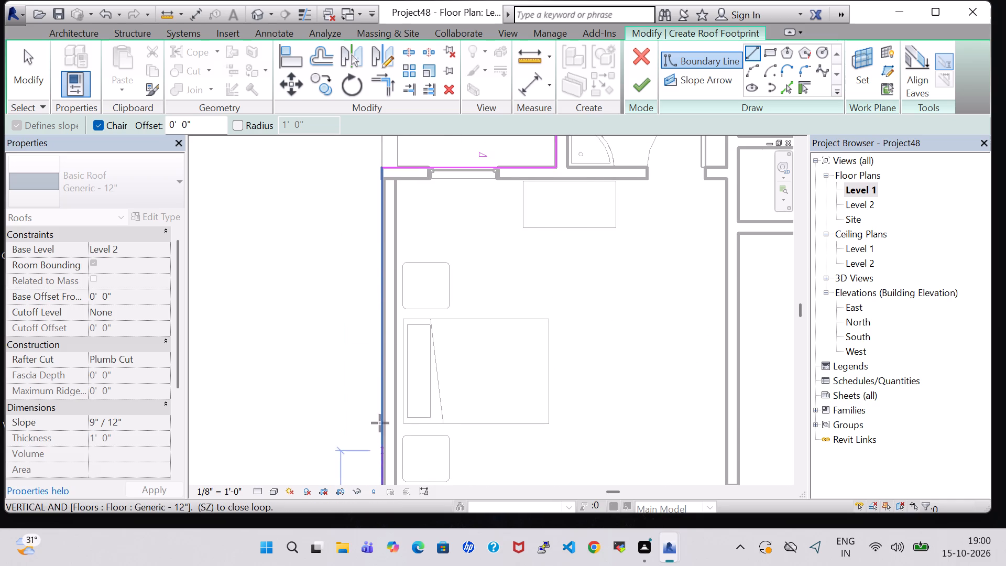
middle_click_drag(376, 238, 381, 362)
scroll(381, 362, "up", 1)
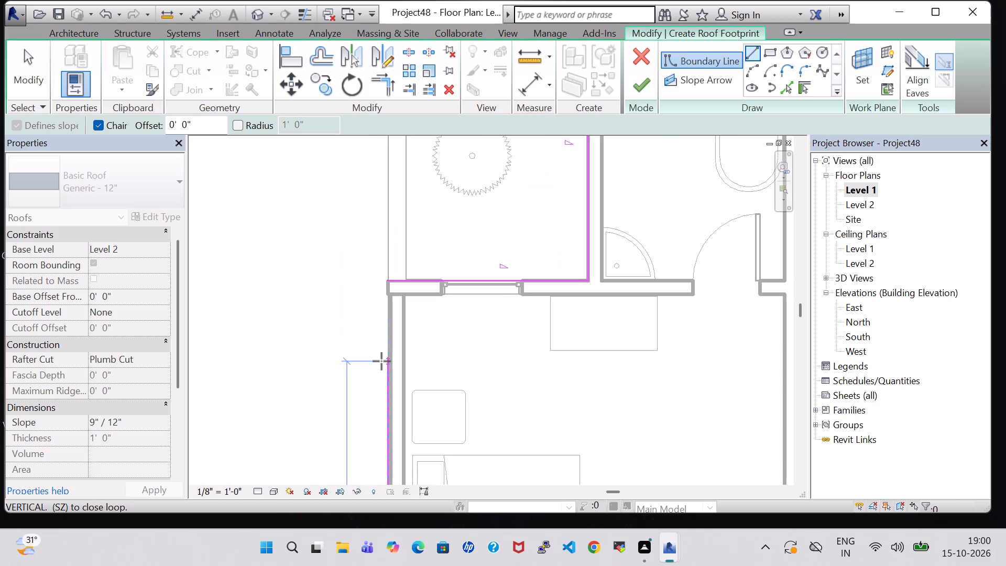
left_click(386, 282)
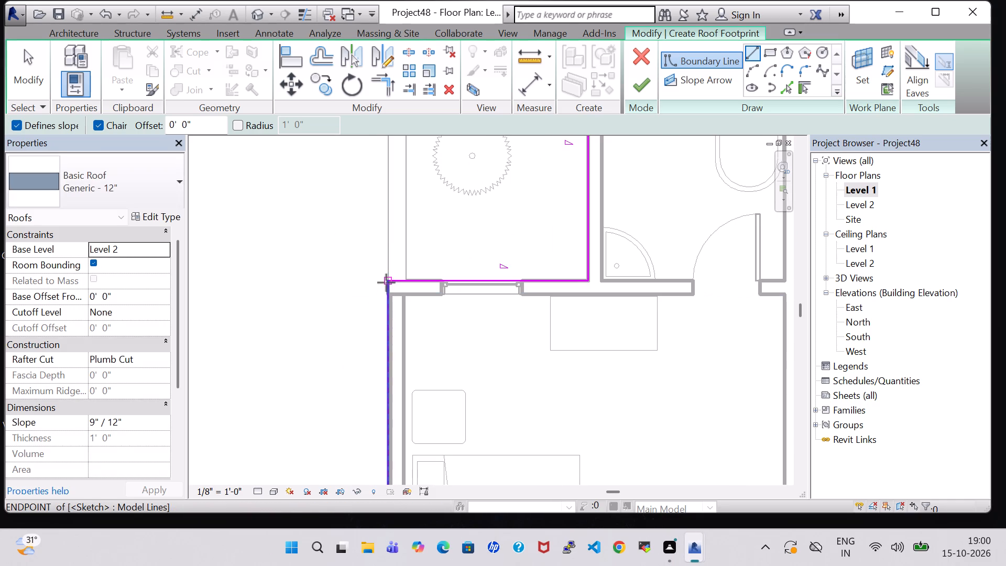
Turn off Defines slope for new lines and finish the roof footprint, attaching the highlighted walls to the roof.
left_click(14, 120)
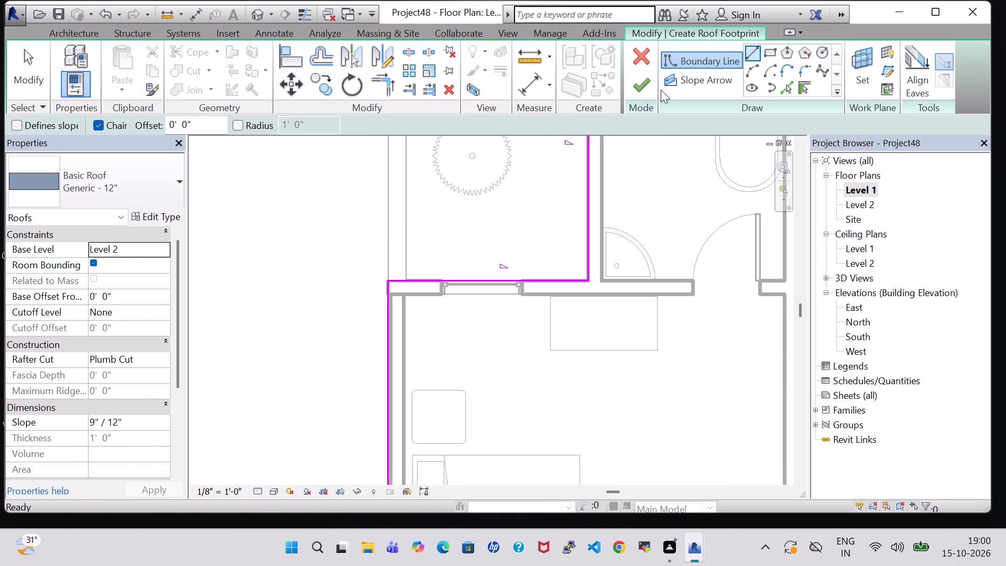
left_click(632, 90)
left_click(542, 286)
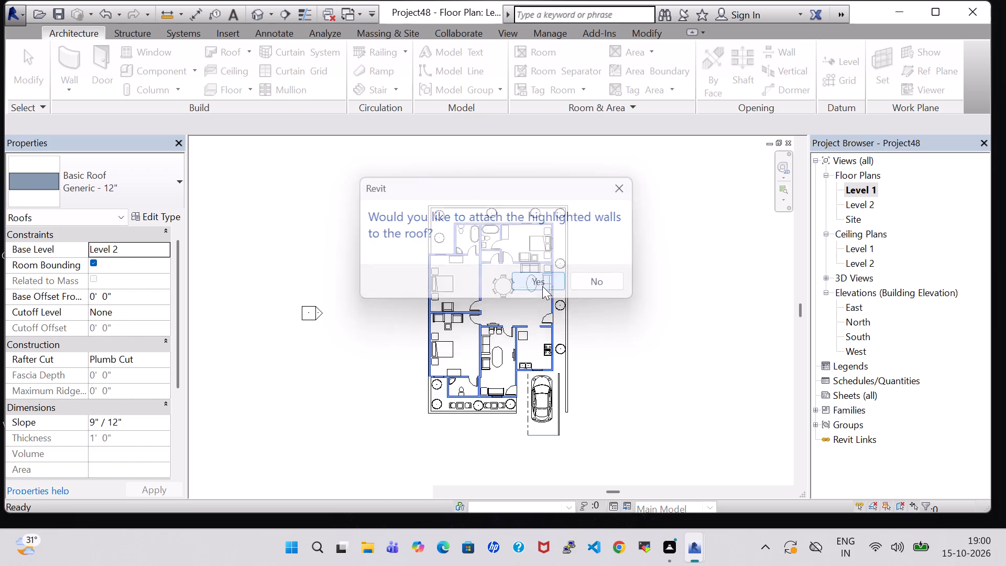
Show the house in 3D and open the Generic - 12" roof's footprint for editing.
left_click(255, 10)
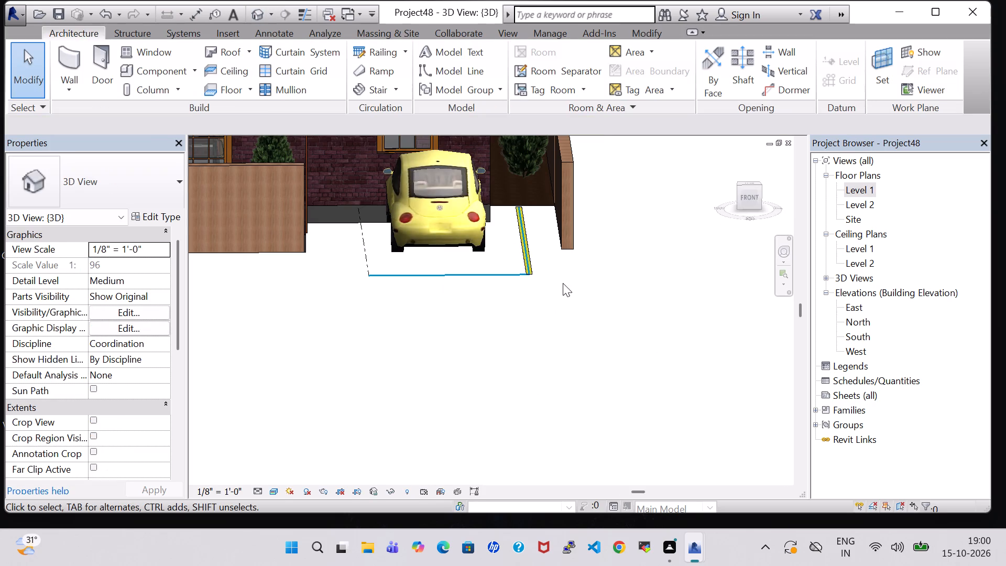
scroll(564, 262, "down", 5)
middle_click_drag(635, 204, 638, 350)
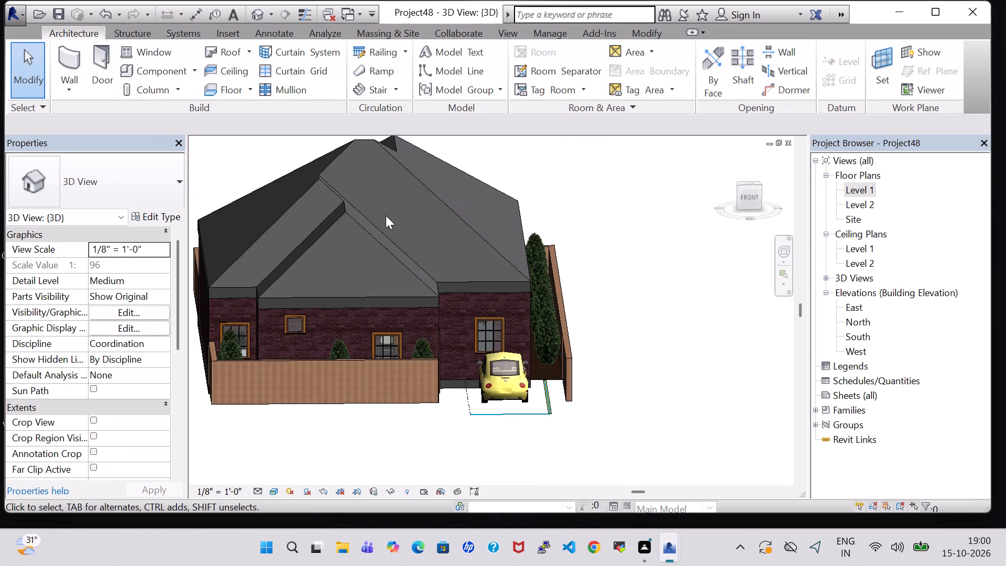
double_click(385, 245)
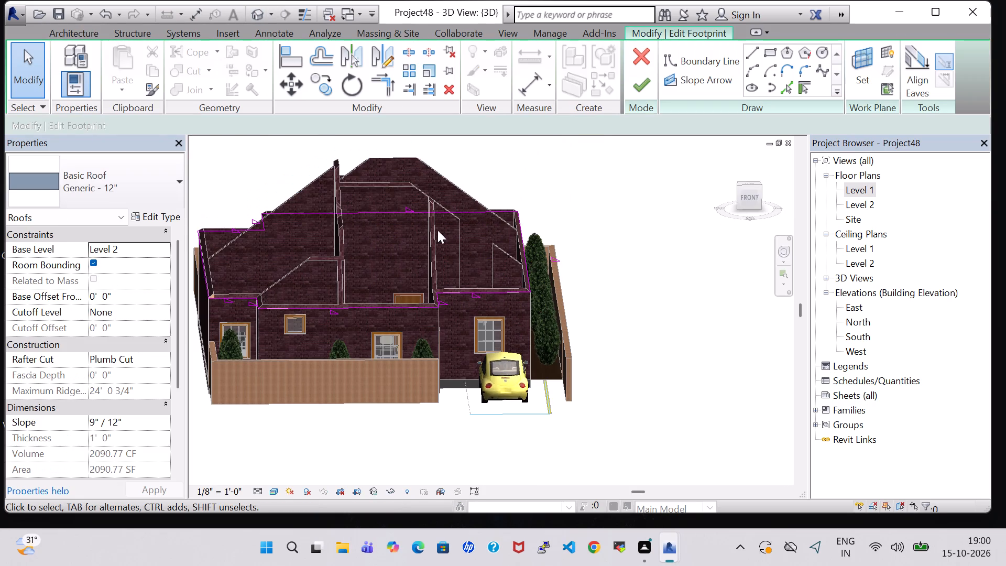
Select all ten roof boundary lines around the house, turn off Defines Roof Slope for them, and finish the footprint.
left_click(359, 215, "ctrl")
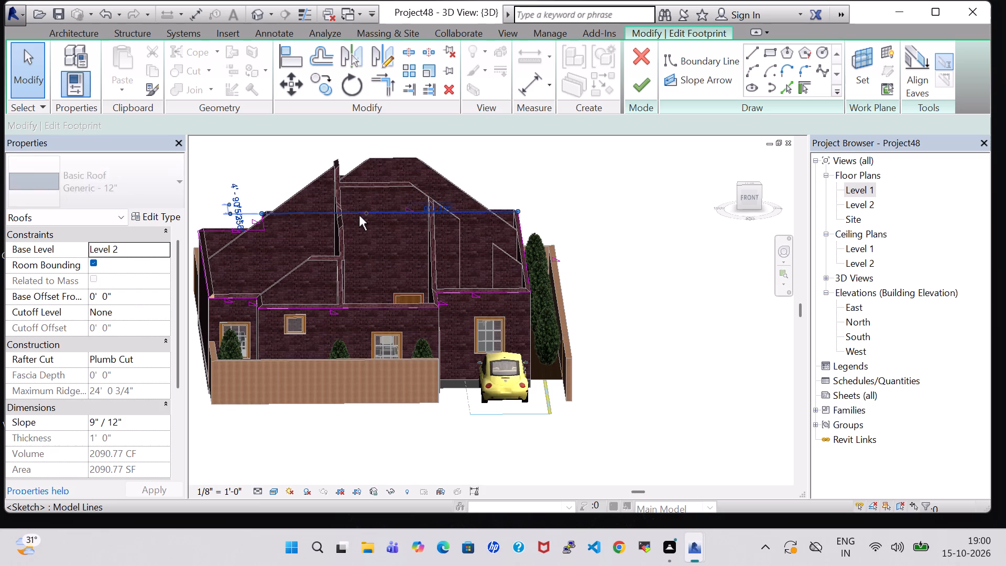
left_click(259, 220, "ctrl")
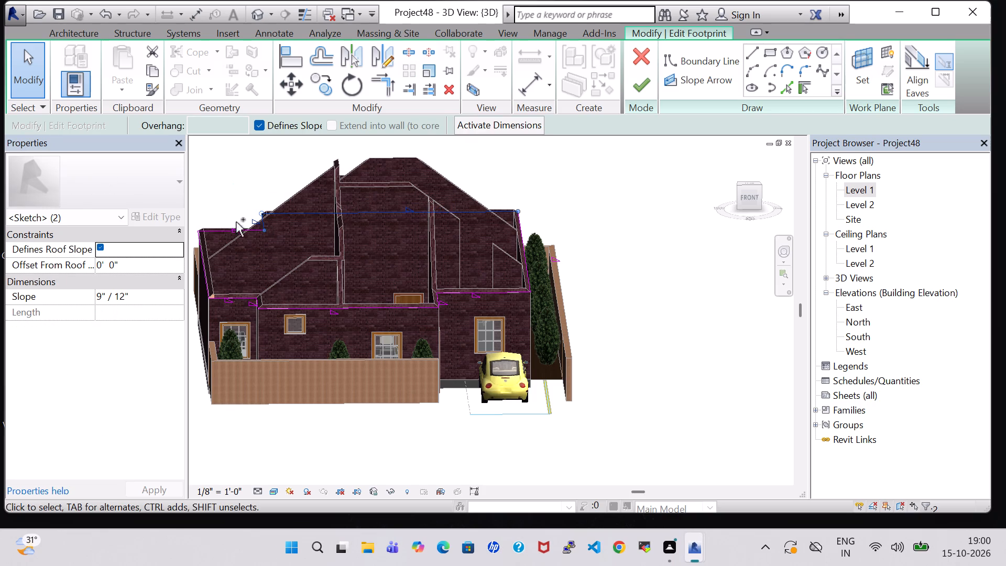
left_click(222, 230, "ctrl")
left_click(201, 261, "ctrl")
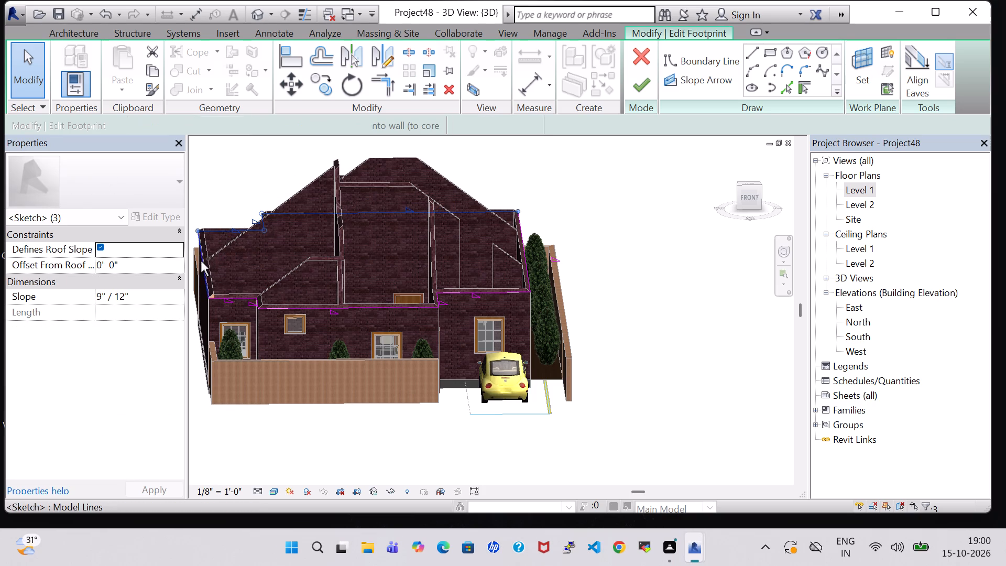
left_click(239, 300, "ctrl")
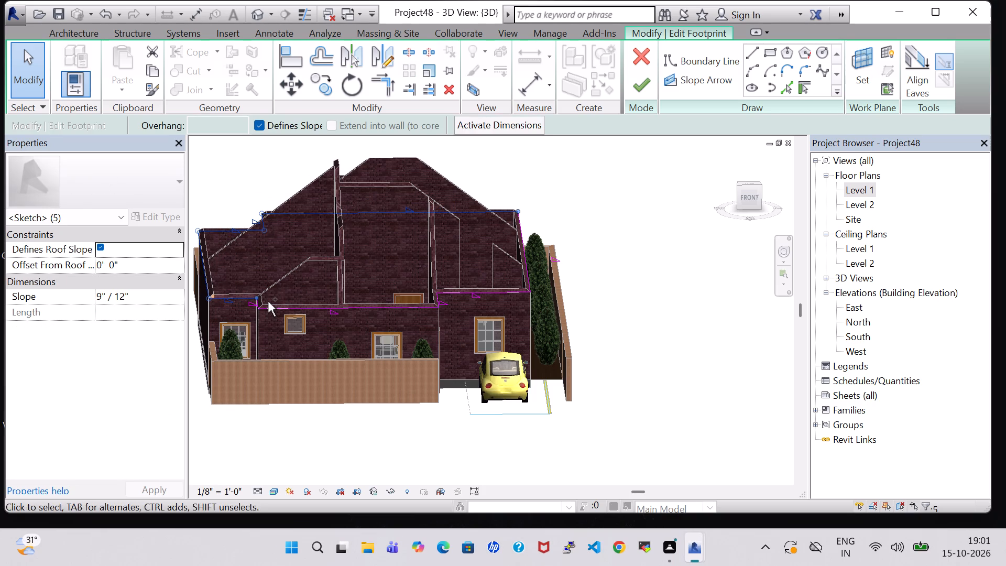
scroll(274, 308, "up", 3, "ctrl")
left_click(274, 308, "ctrl")
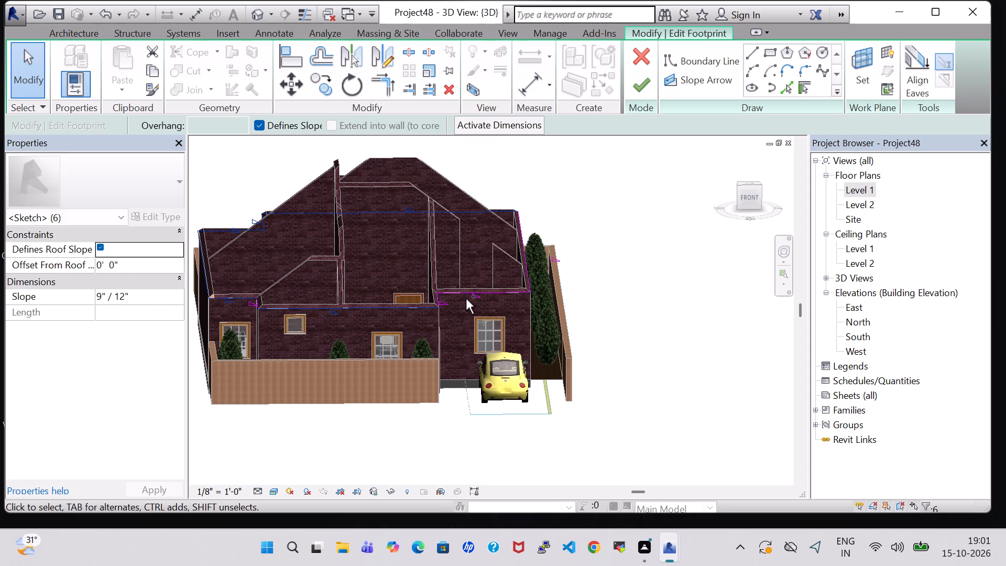
scroll(309, 284, "up", 1)
middle_click_drag(309, 284, 410, 302, "shift")
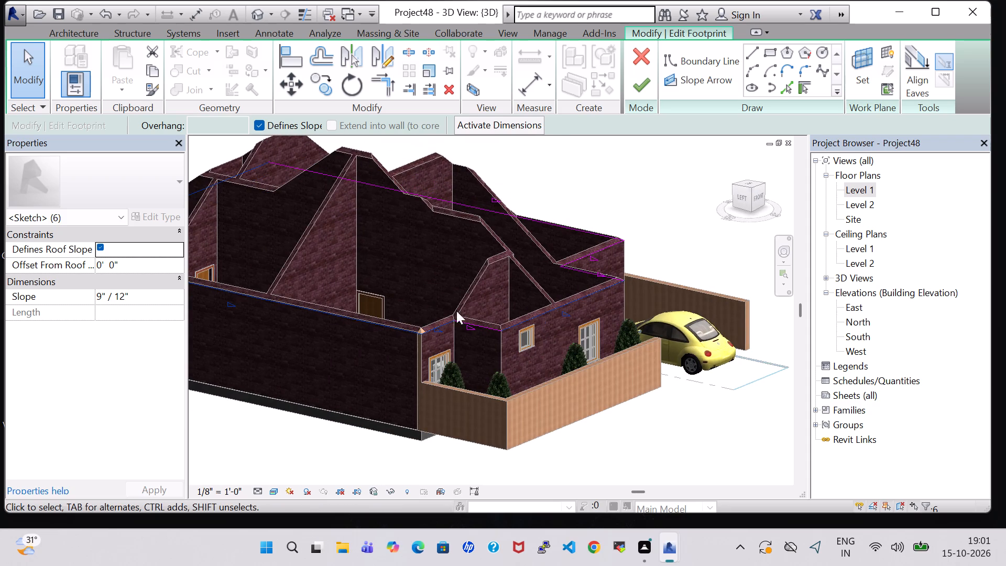
left_click(485, 326, "ctrl")
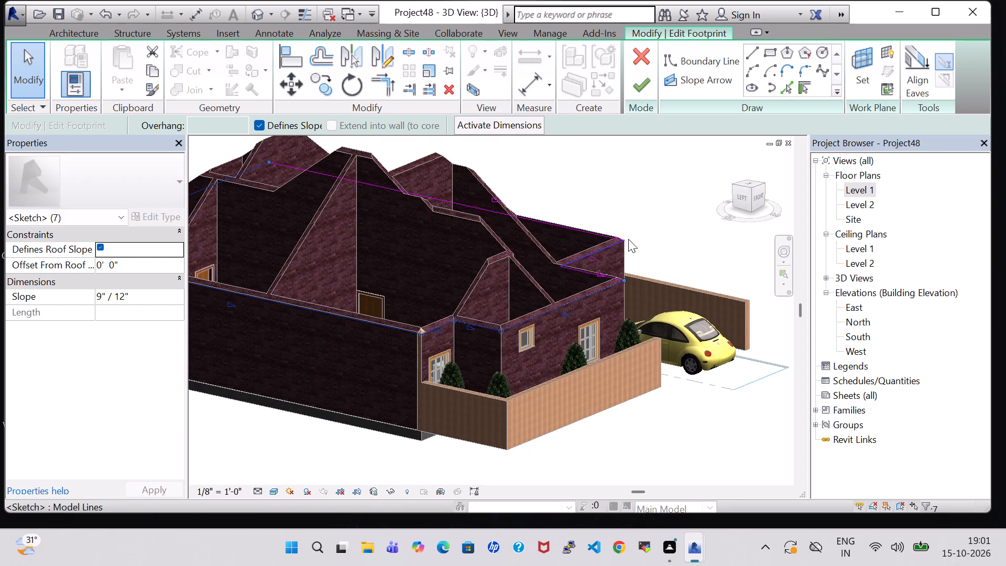
middle_click_drag(643, 237, 568, 265)
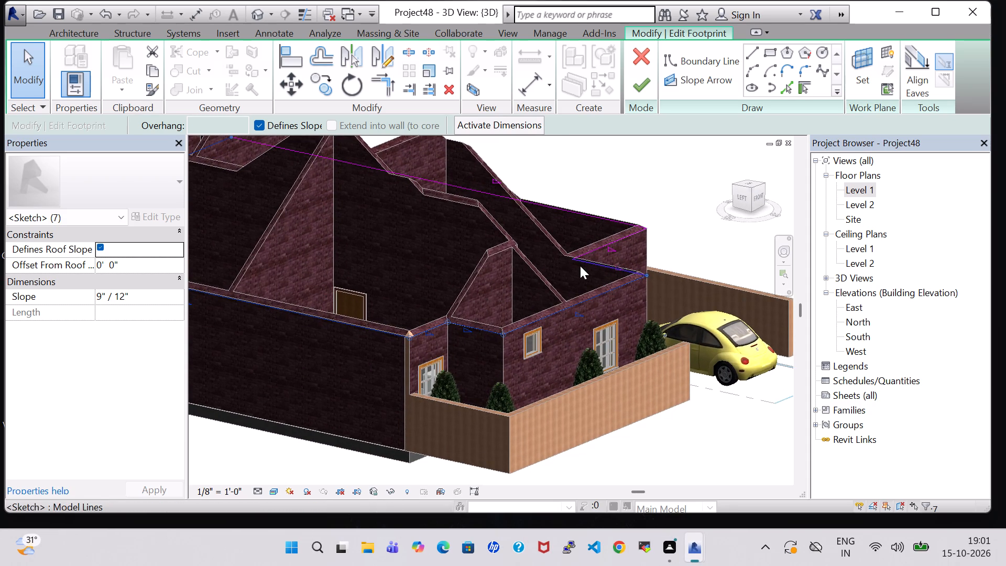
middle_click_drag(675, 230, 613, 247, "shift")
left_click(528, 319, "ctrl")
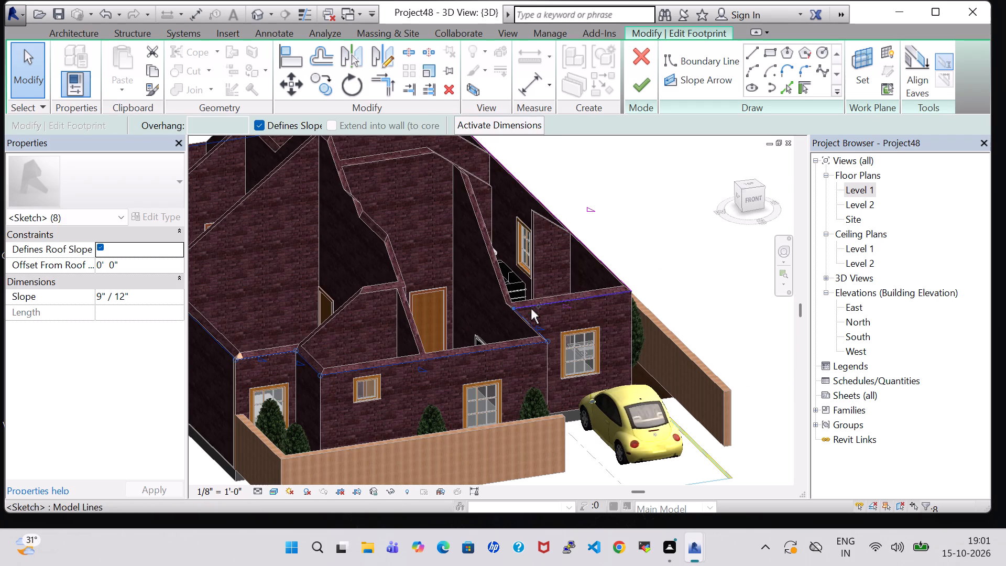
left_click(531, 309, "ctrl")
left_click(553, 221, "ctrl")
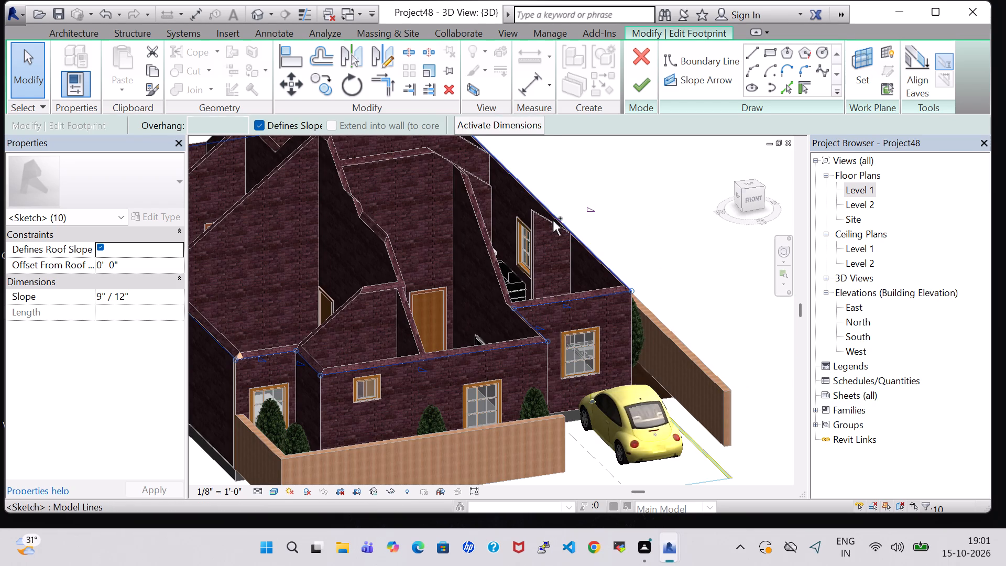
scroll(551, 180, "up", 1)
middle_click_drag(551, 180, 615, 360)
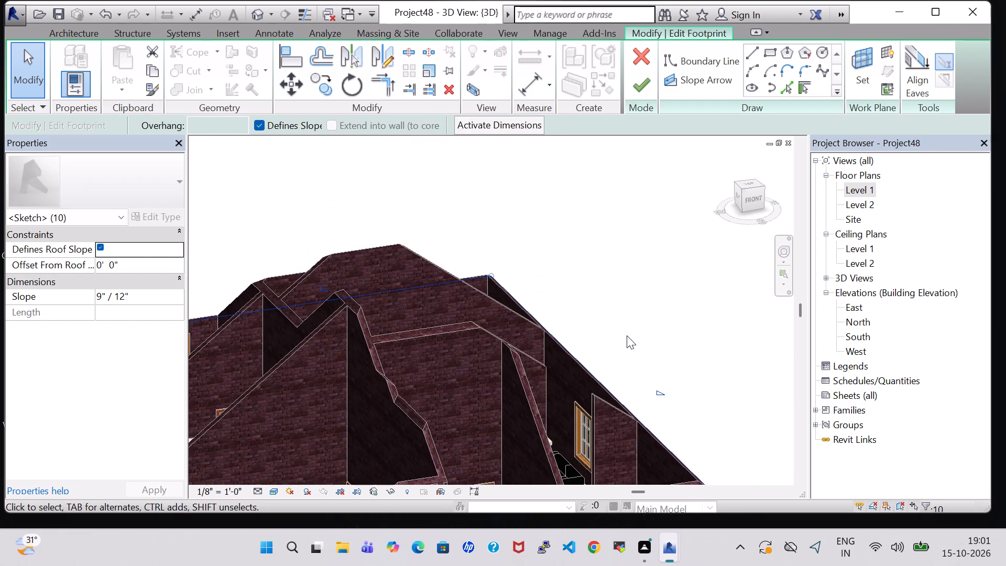
left_click(100, 244)
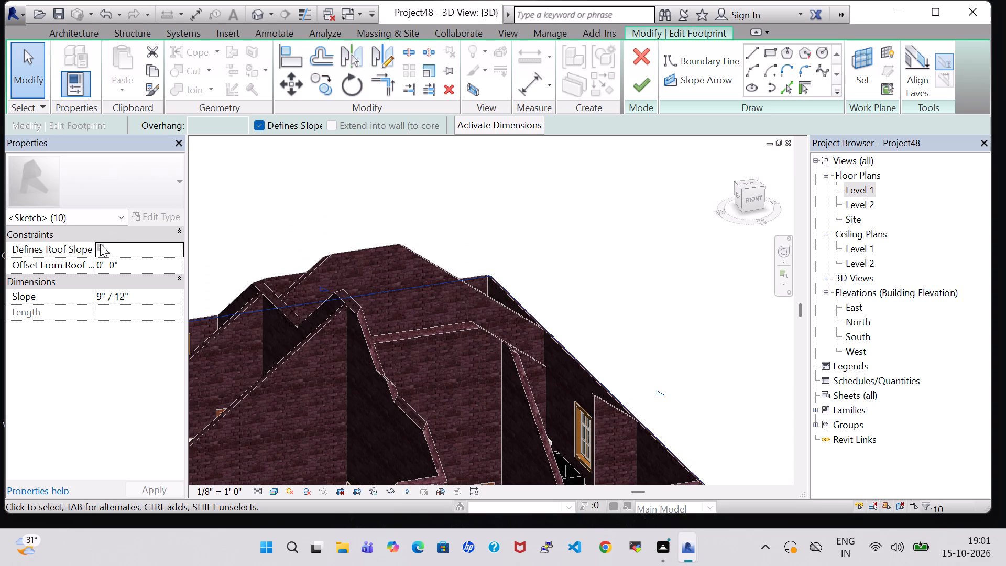
left_click(649, 89)
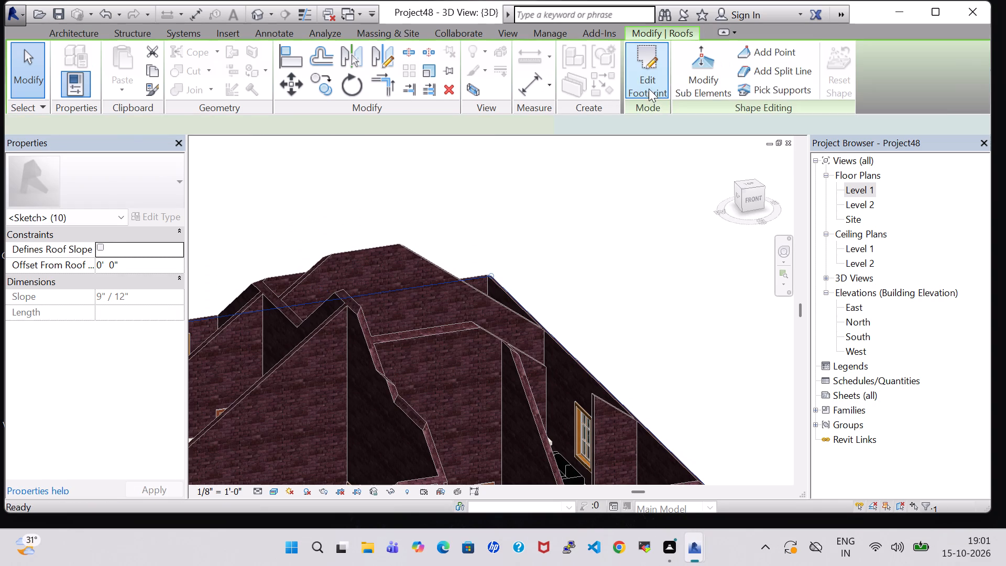
left_click(649, 285)
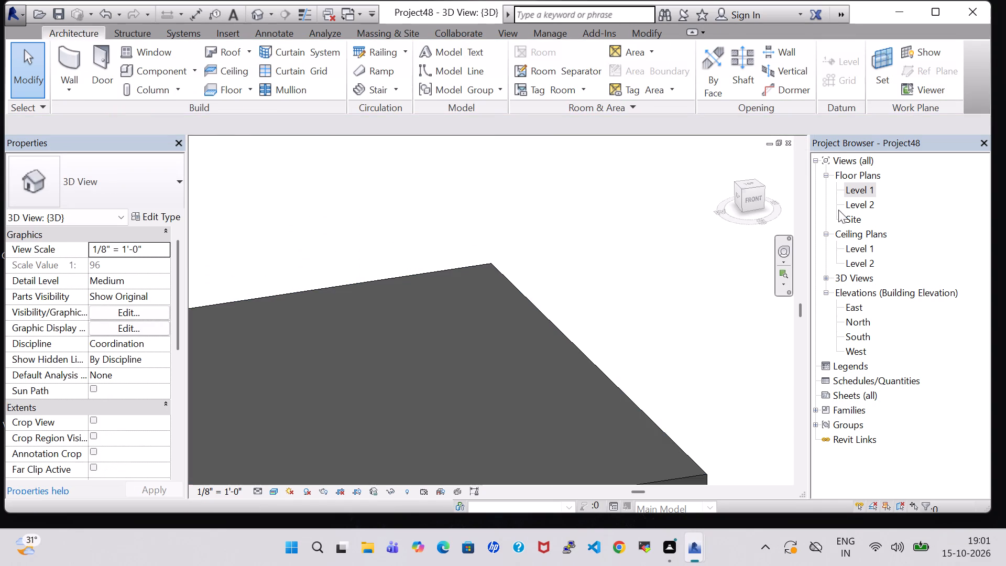
Change the Generic - 8" wall exposed at the house's outer corner, where the Birch boundary wall meets it, to INNER 6".
left_click(250, 19)
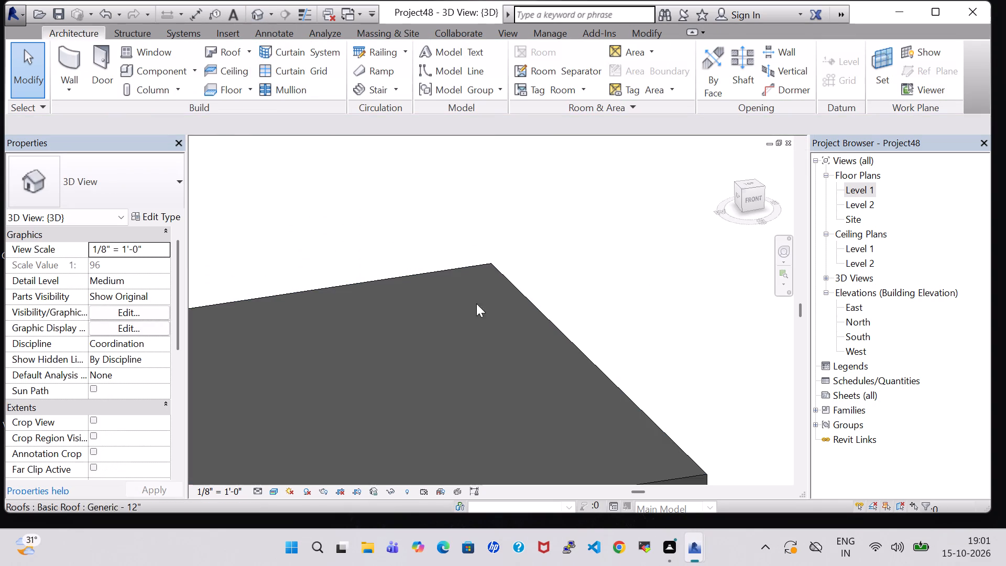
left_click(749, 201)
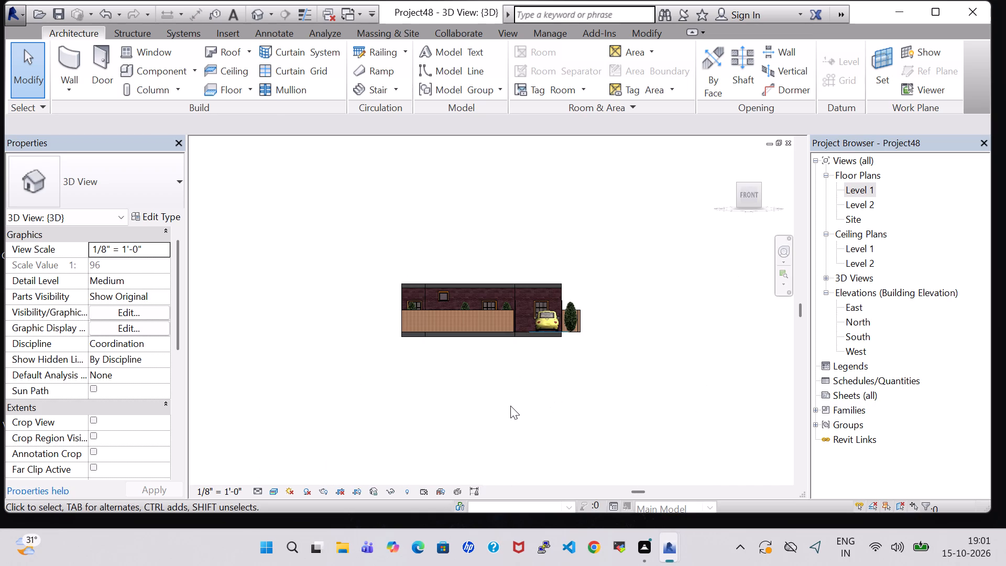
scroll(510, 406, "up", 7)
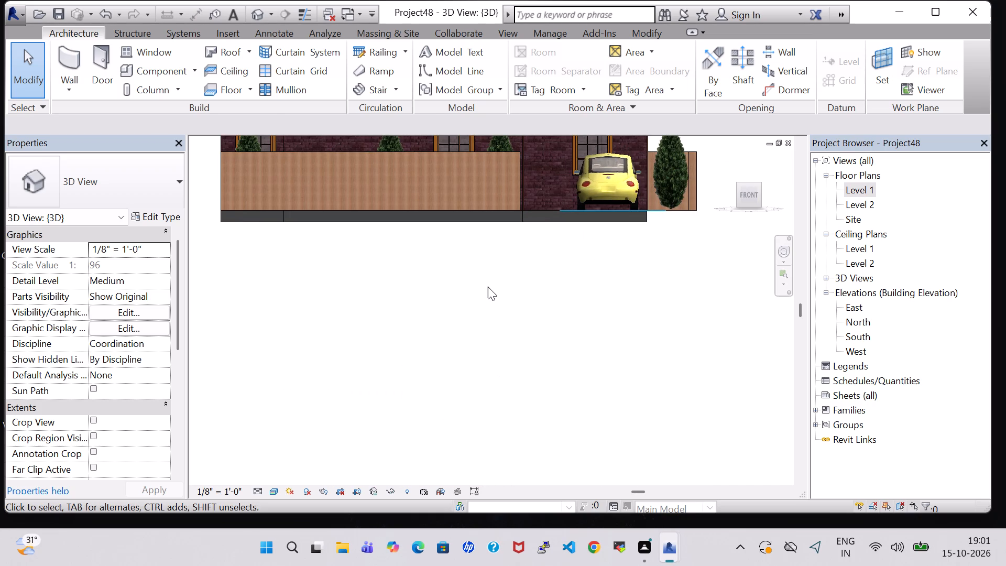
scroll(479, 282, "up", 1)
middle_click_drag(479, 282, 480, 378, "shift")
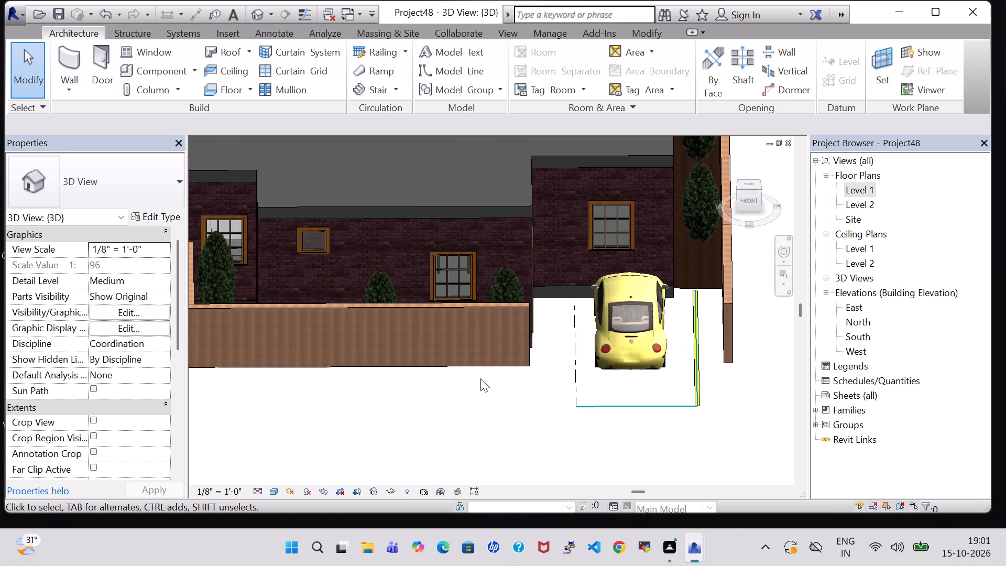
middle_click_drag(447, 390, 519, 397, "shift")
middle_click_drag(407, 427, 524, 428, "shift")
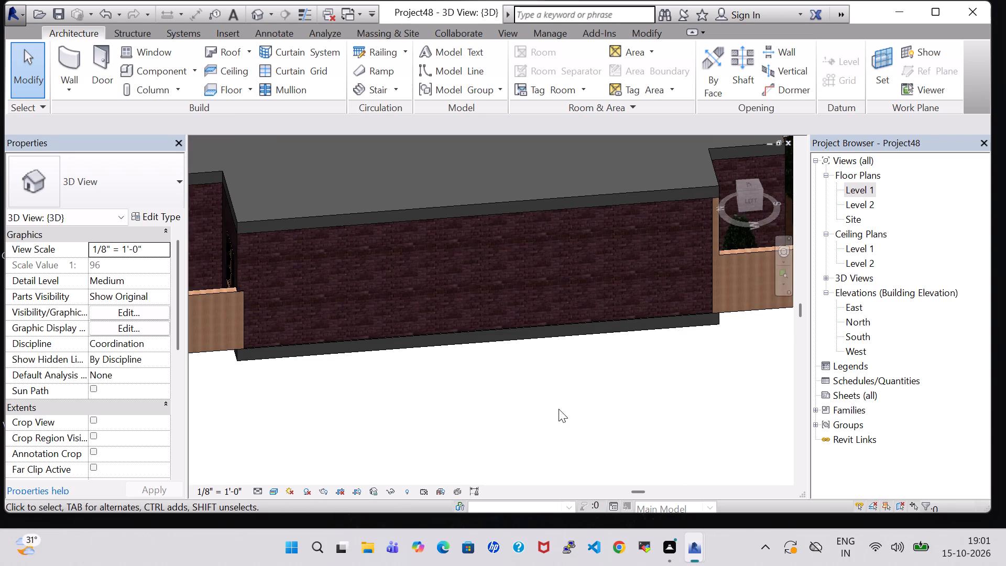
middle_click_drag(584, 409, 472, 419, "shift")
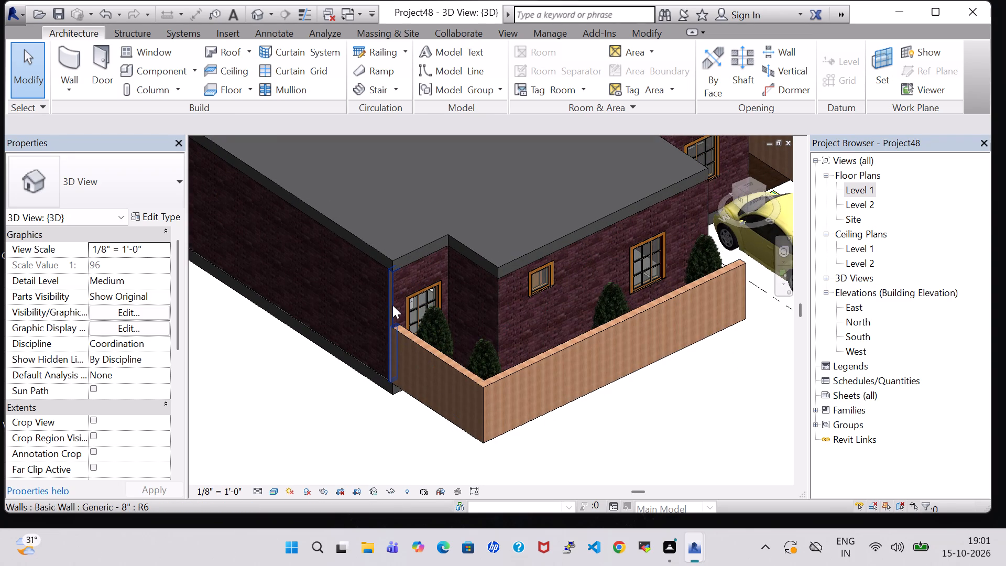
left_click(391, 304)
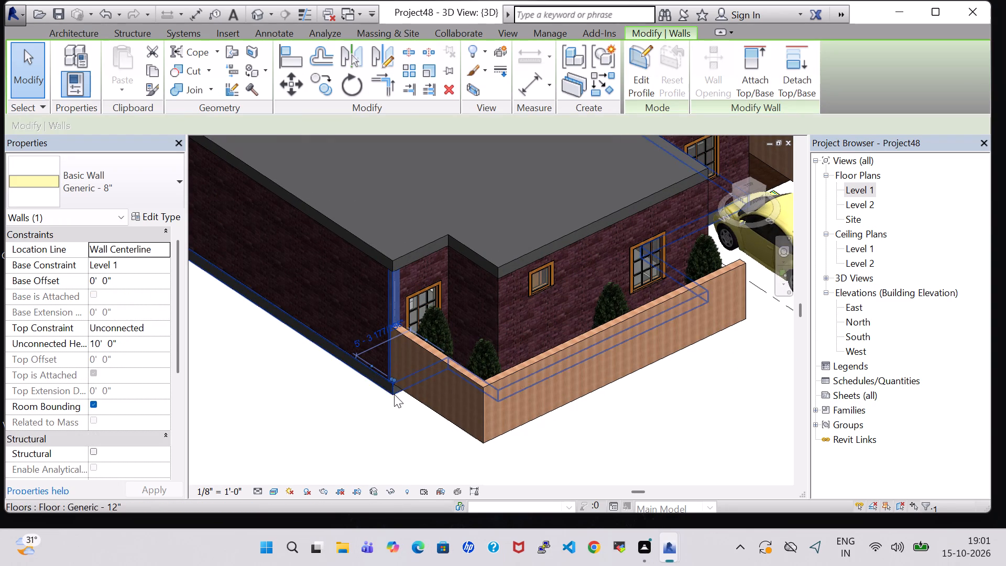
left_click(155, 191)
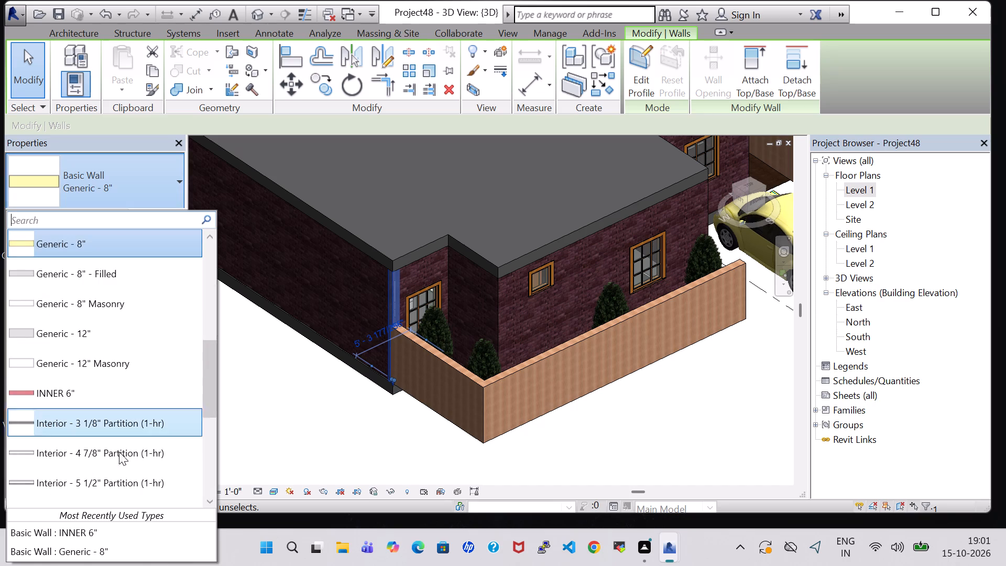
left_click(99, 395)
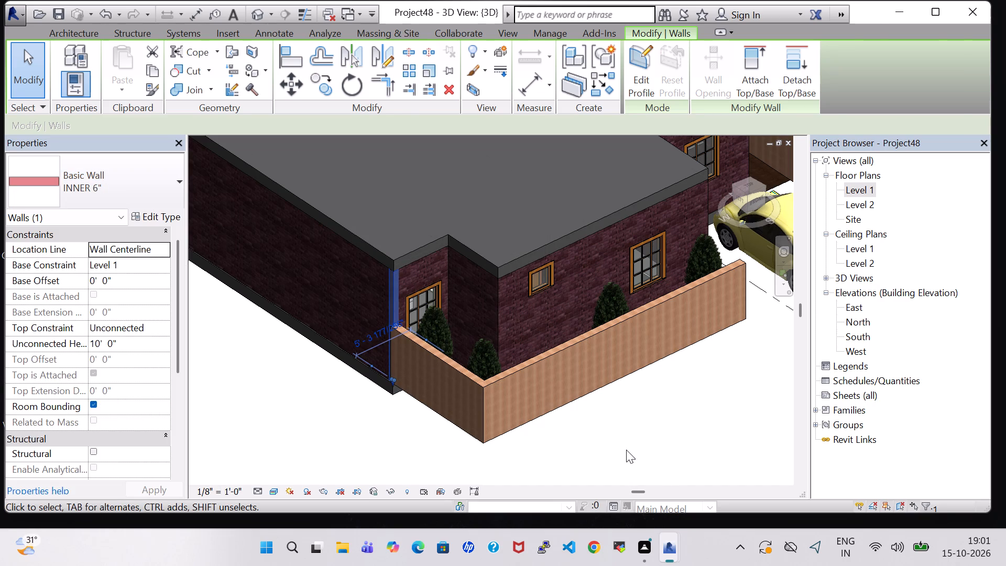
left_click(626, 450)
Examine the house's outer corners and the Birch boundary wall from several sides in 3D.
middle_click_drag(289, 396, 310, 402, "shift")
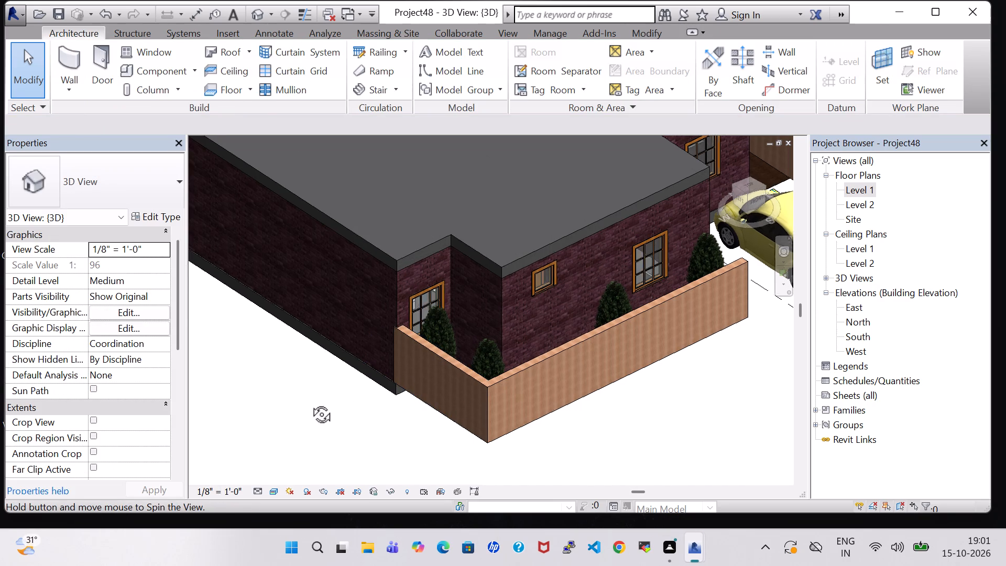
middle_click_drag(310, 402, 363, 421, "shift")
middle_click_drag(354, 423, 492, 456)
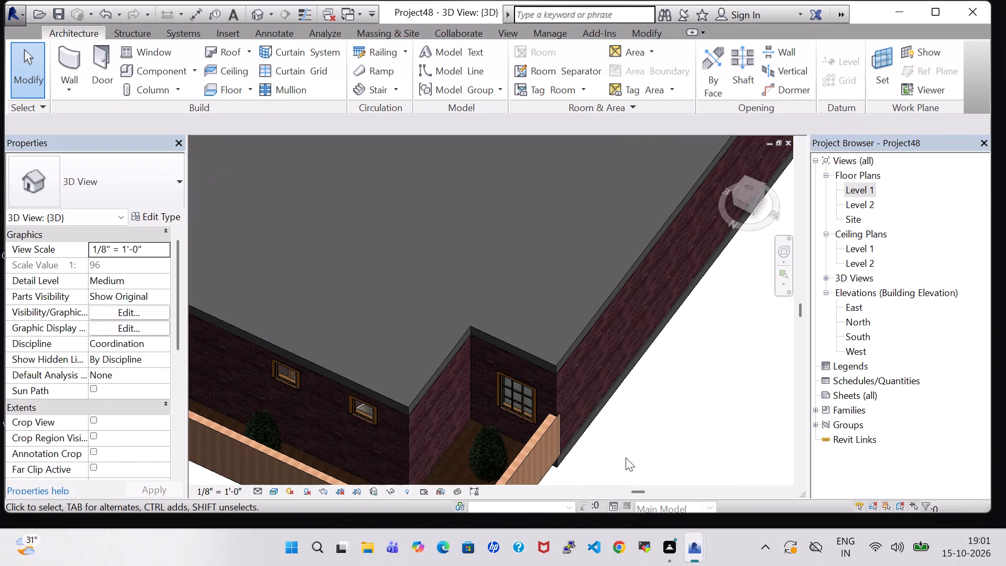
scroll(626, 458, "up", 1)
middle_click_drag(626, 458, 626, 387)
scroll(626, 385, "down", 1)
middle_click_drag(626, 385, 494, 448)
middle_click_drag(467, 443, 439, 437, "shift")
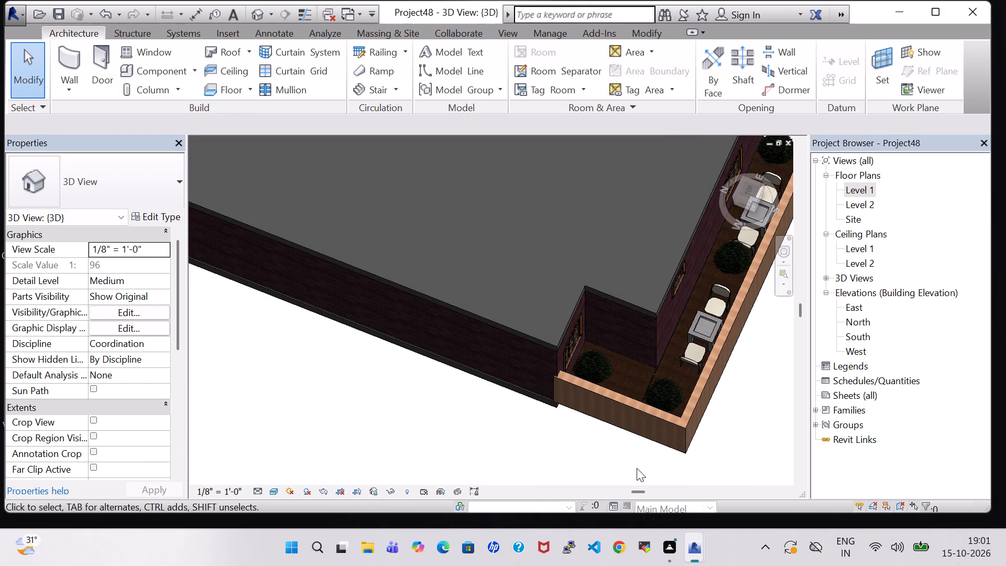
middle_click_drag(703, 427, 555, 374, "shift")
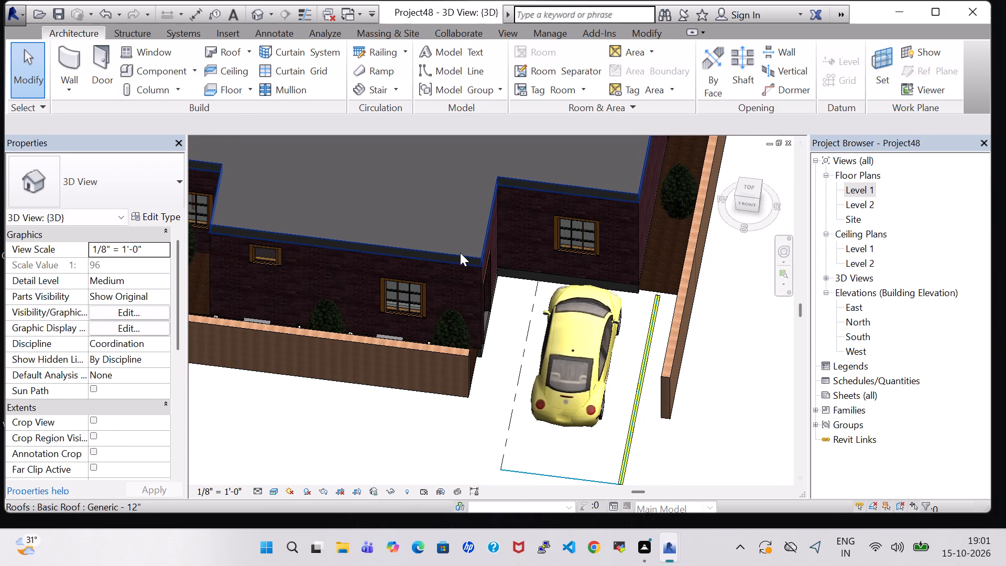
Assign the Brick, Soldier Course material to the structure layer of the Generic - 12" roof type.
left_click(460, 253)
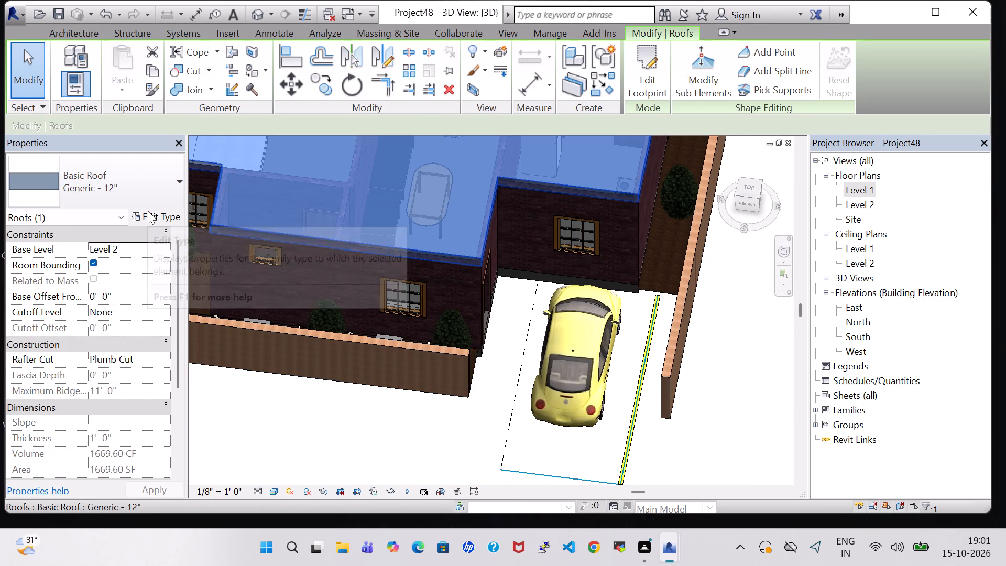
left_click(148, 211)
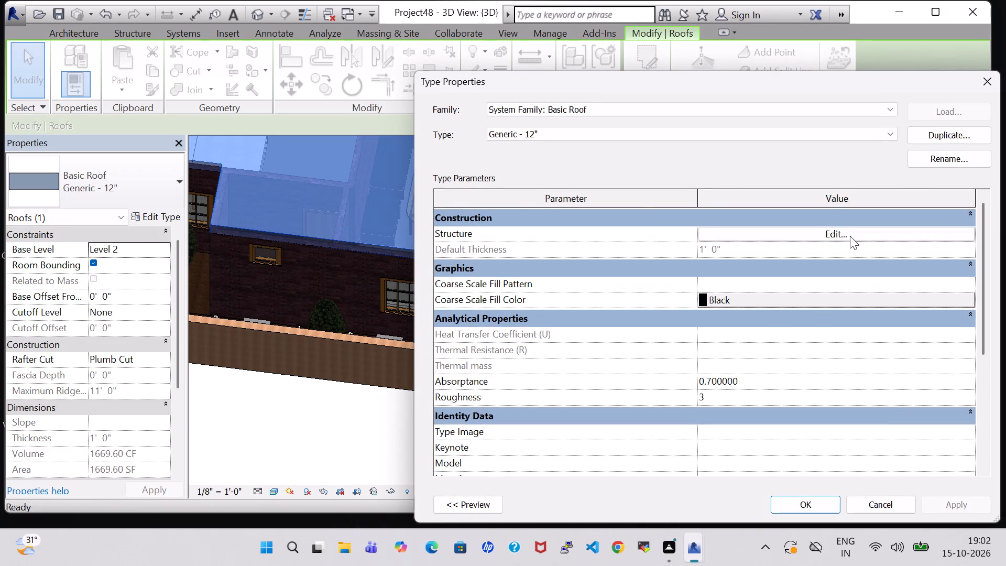
left_click(850, 236)
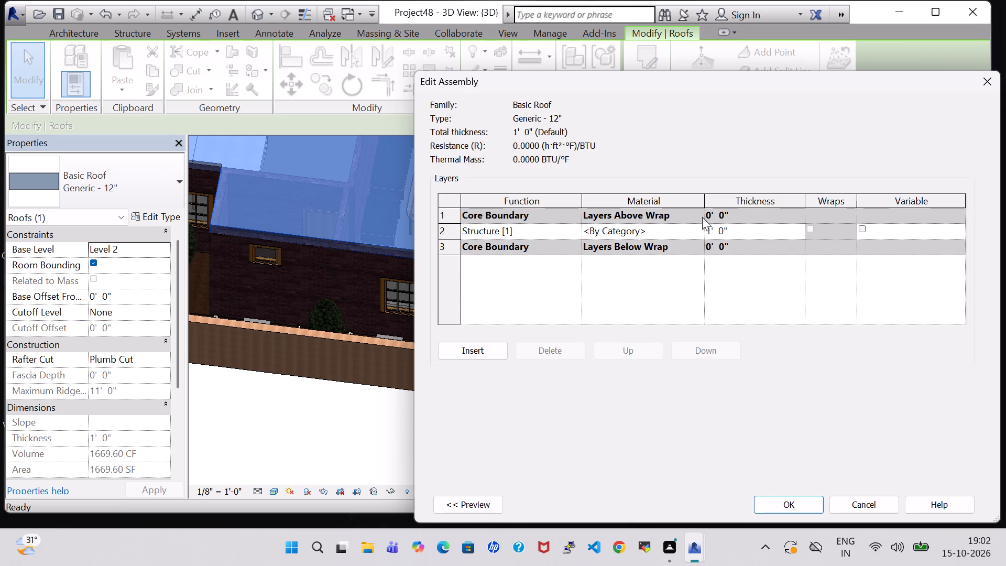
left_click(695, 229)
left_click(698, 228)
left_click(244, 317)
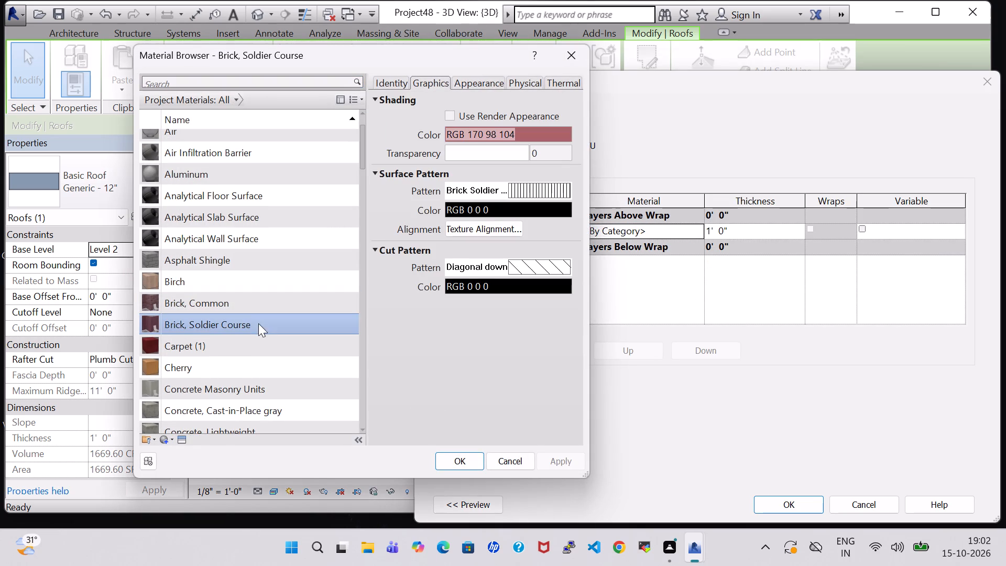
left_click(474, 454)
left_click(816, 506)
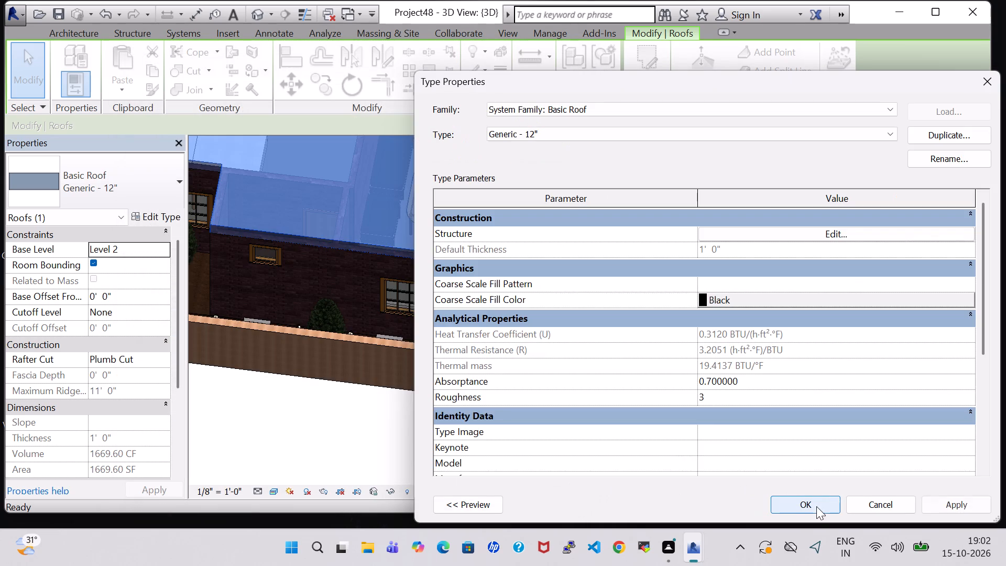
left_click(804, 502)
double_click(759, 406)
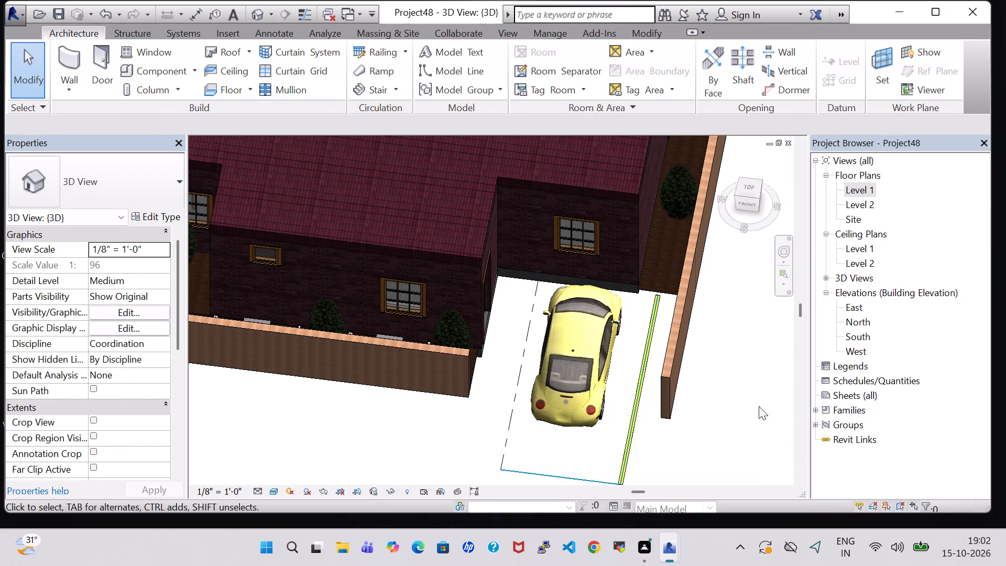
Examine the bricked roof, front facade, parking area and side boundary wall from the front and at an angle.
middle_click_drag(759, 406, 746, 324, "shift")
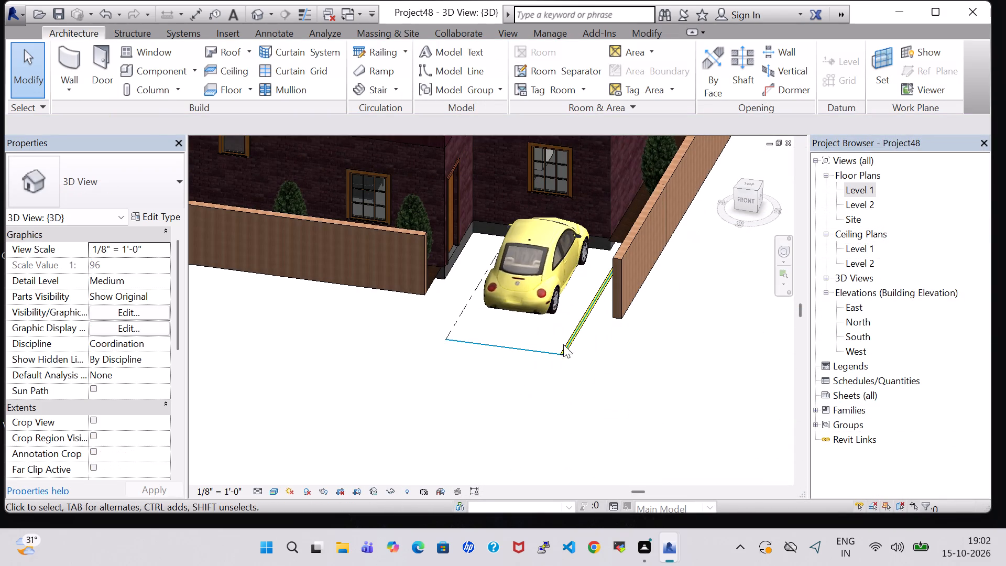
scroll(542, 350, "down", 1)
left_click(751, 200)
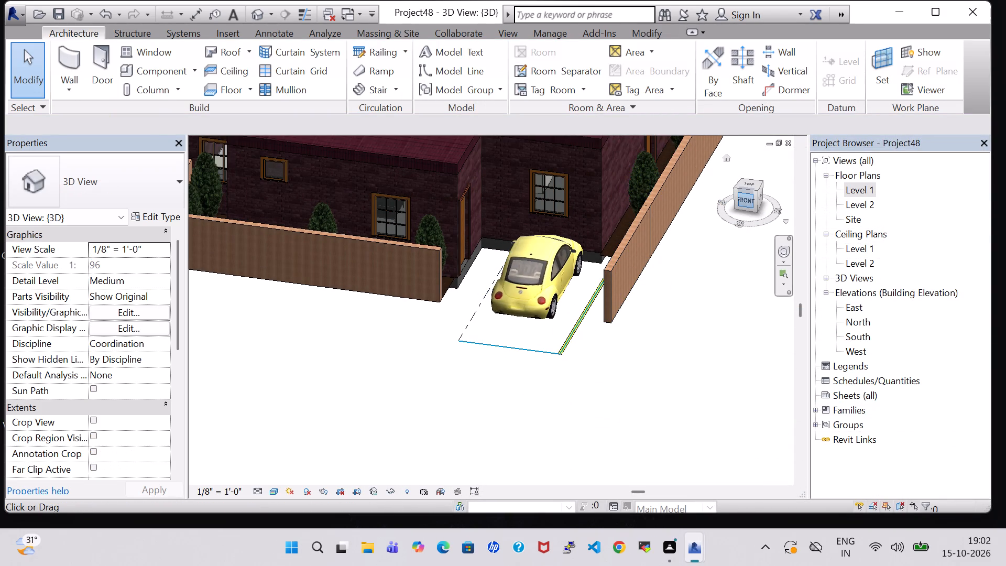
scroll(552, 237, "up", 5)
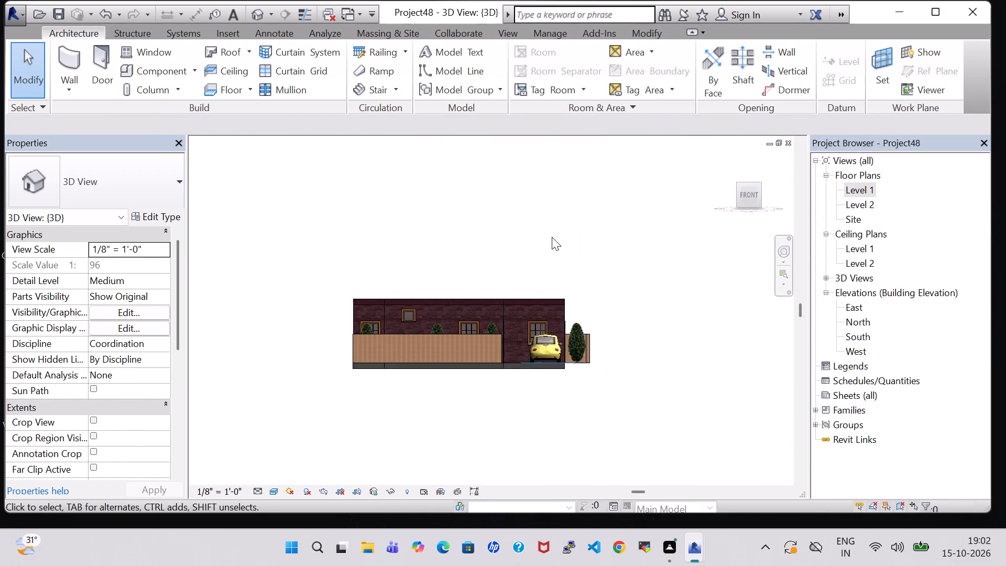
scroll(552, 237, "up", 2)
middle_click_drag(610, 347, 614, 394, "shift")
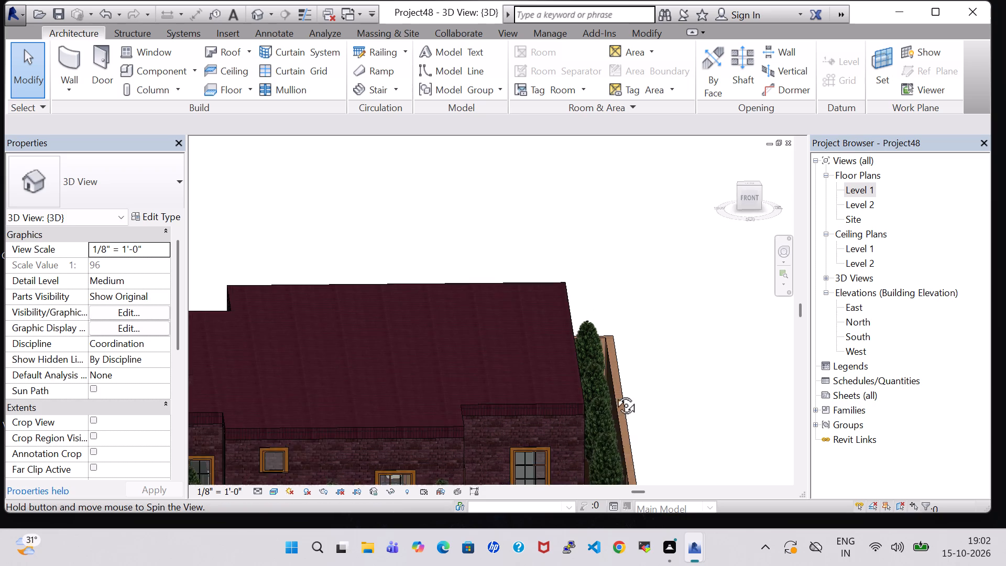
middle_click_drag(614, 394, 614, 443, "shift")
middle_click_drag(681, 440, 676, 269)
middle_click_drag(674, 425, 665, 393, "shift")
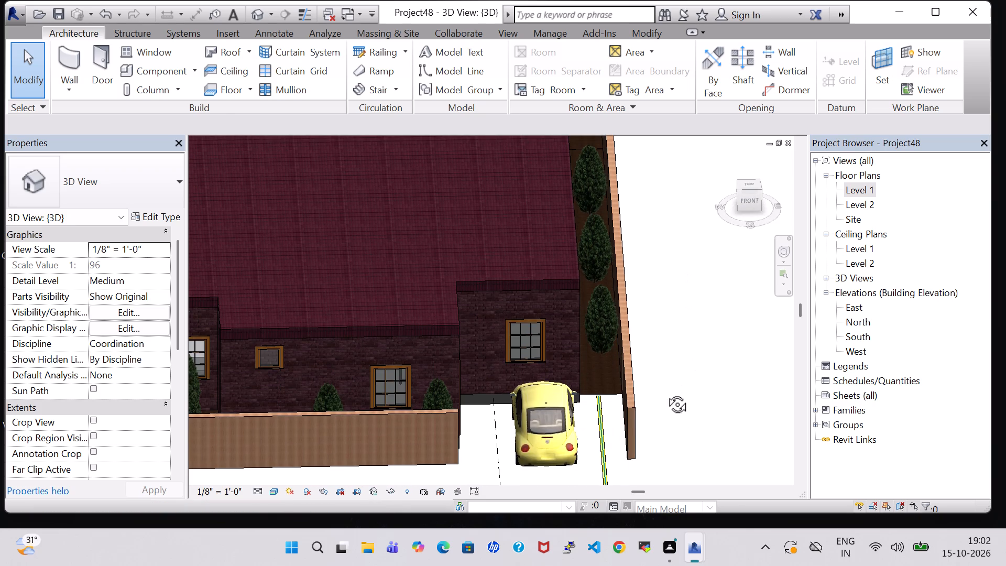
middle_click_drag(665, 393, 609, 346, "shift")
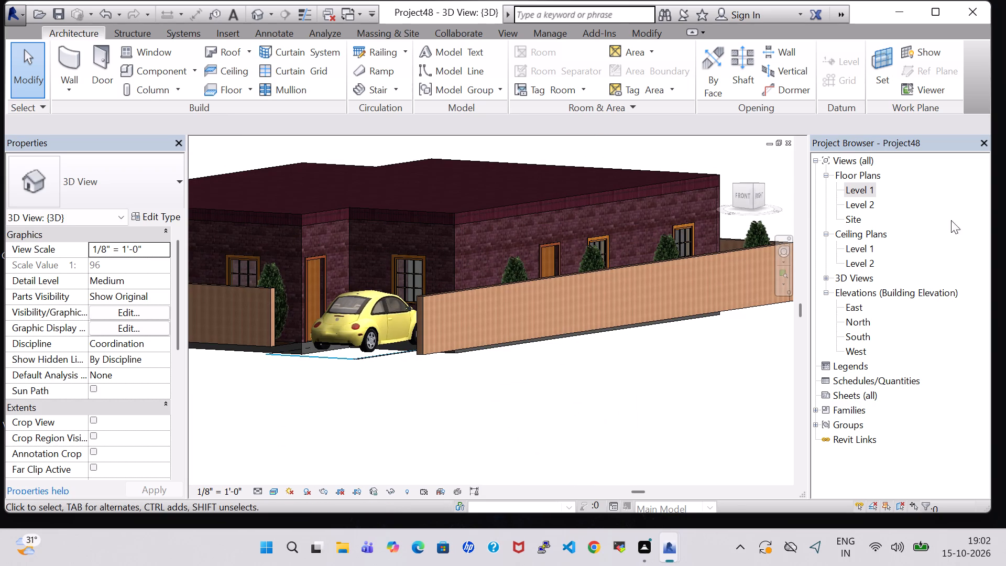
Open the Level 1 floor plan and bring the house layout into view.
double_click(860, 190)
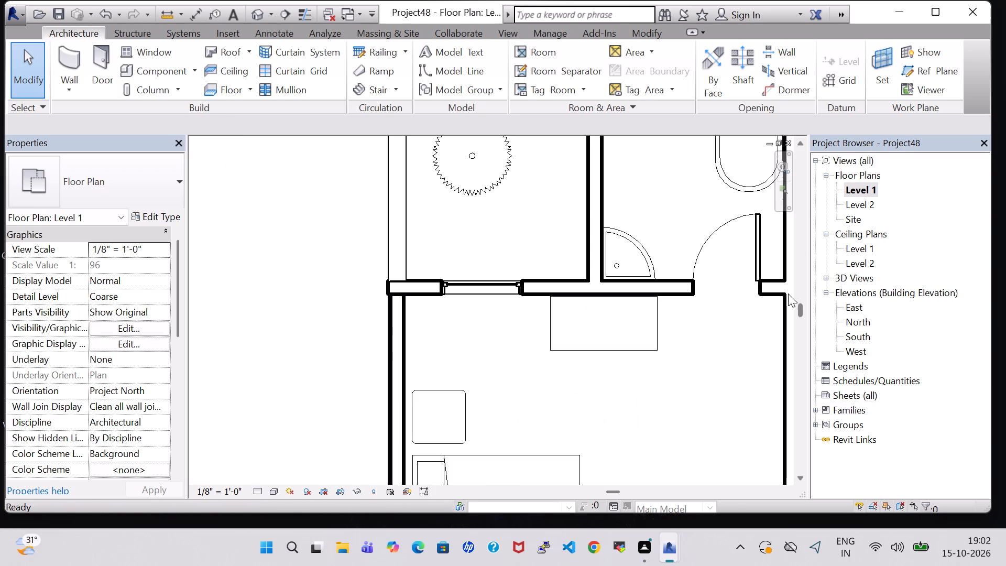
scroll(541, 411, "down", 7)
middle_click_drag(541, 411, 473, 386)
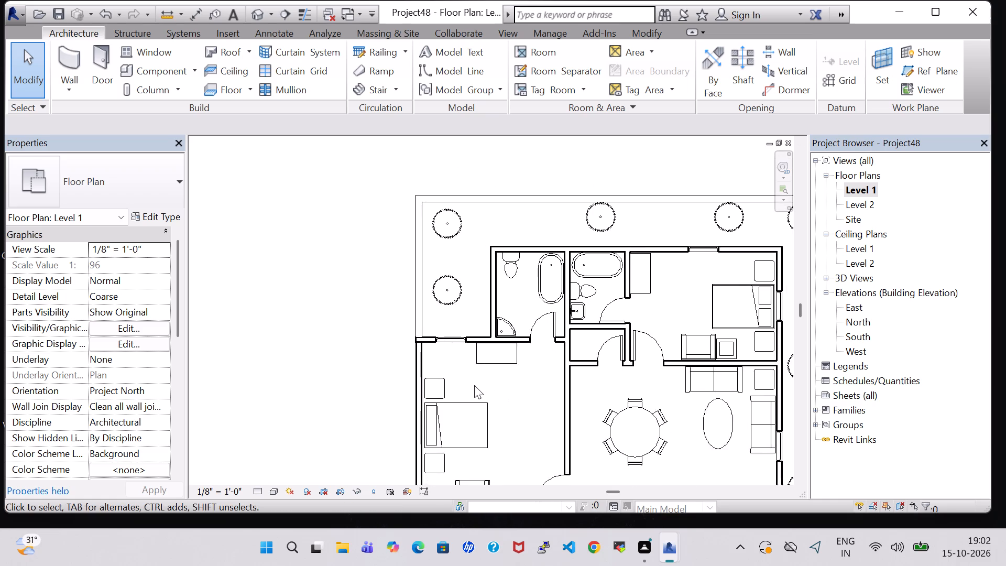
scroll(474, 385, "down", 3)
middle_click_drag(478, 386, 461, 381)
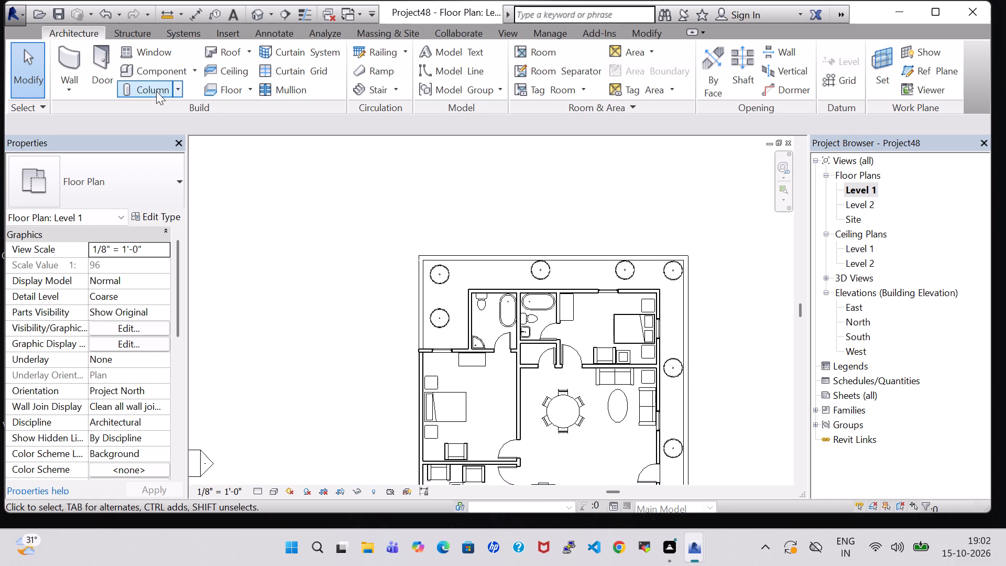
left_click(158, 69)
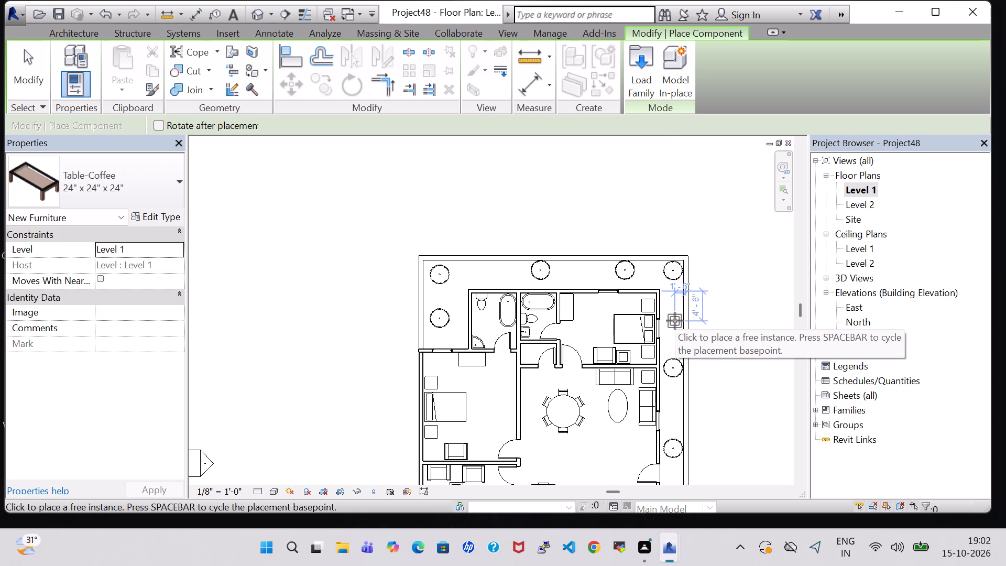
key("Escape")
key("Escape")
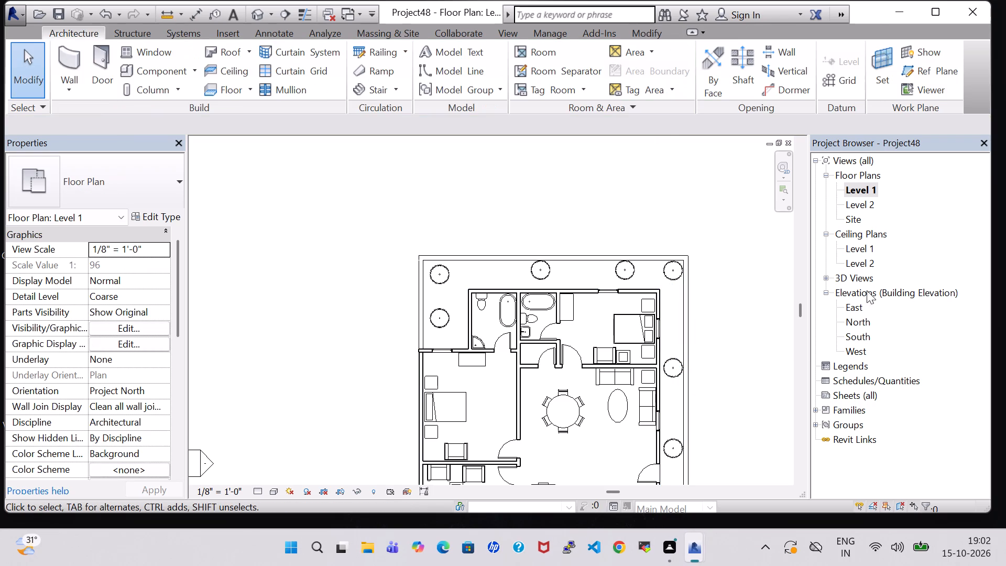
Place a tagged room in the planted strip between the house's rear wall and the boundary wall.
left_click(538, 53)
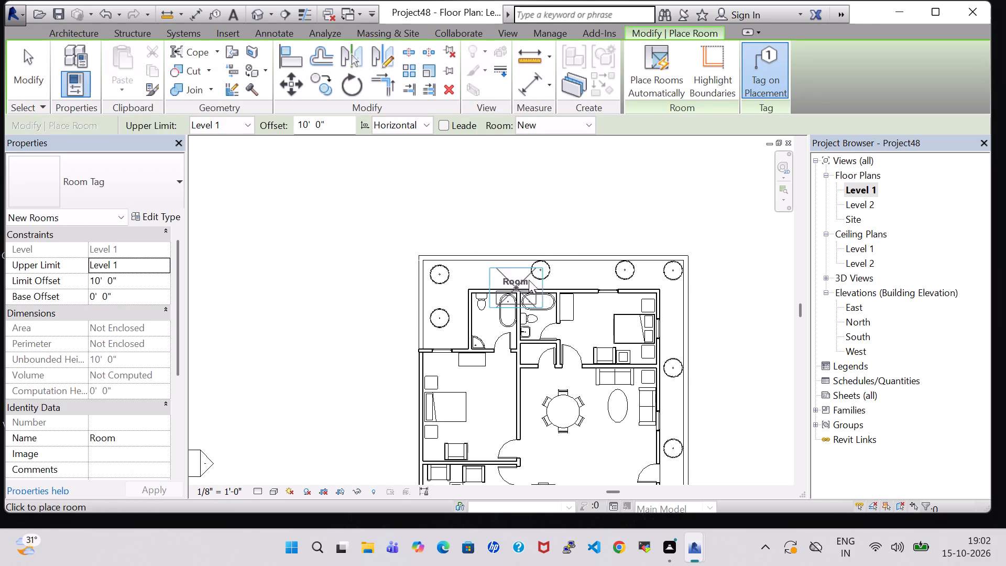
left_click(557, 265)
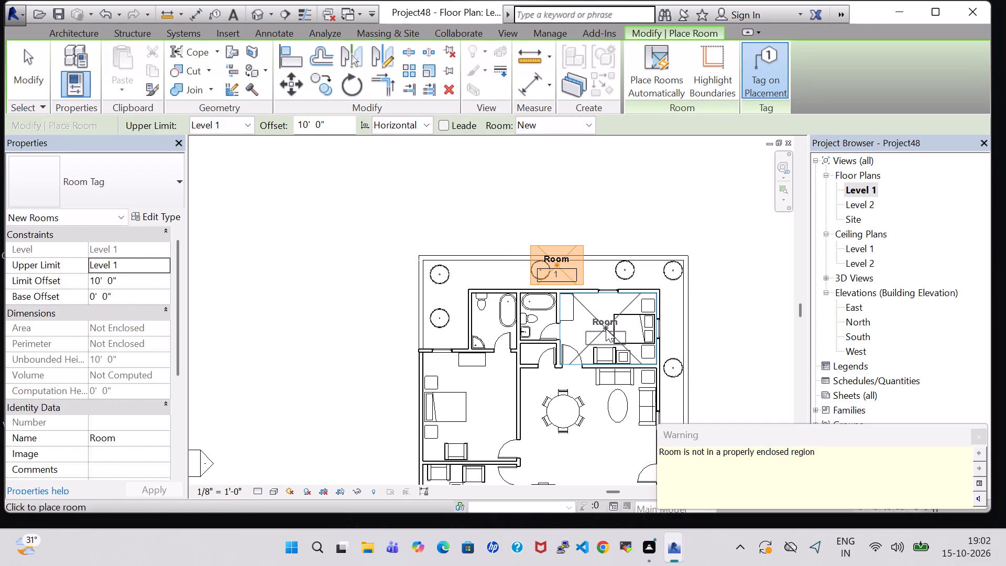
Turn off Show Room Number for the Room Tag type.
left_click(162, 211)
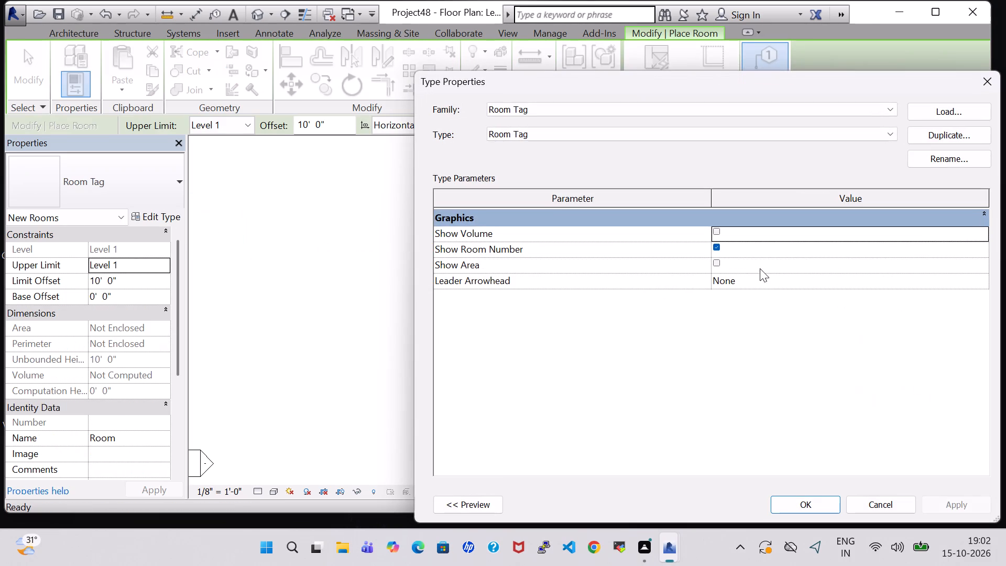
left_click(715, 248)
left_click(811, 500)
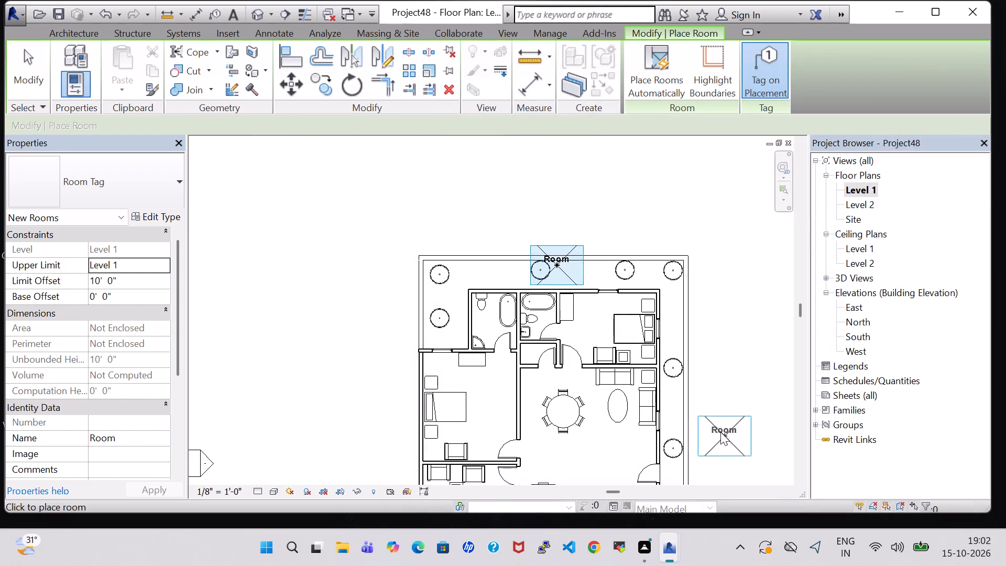
Place tagged rooms in the two rear bathrooms, the rear bedroom, the small store below the bathroom, and the middle west bedroom.
key("Down")
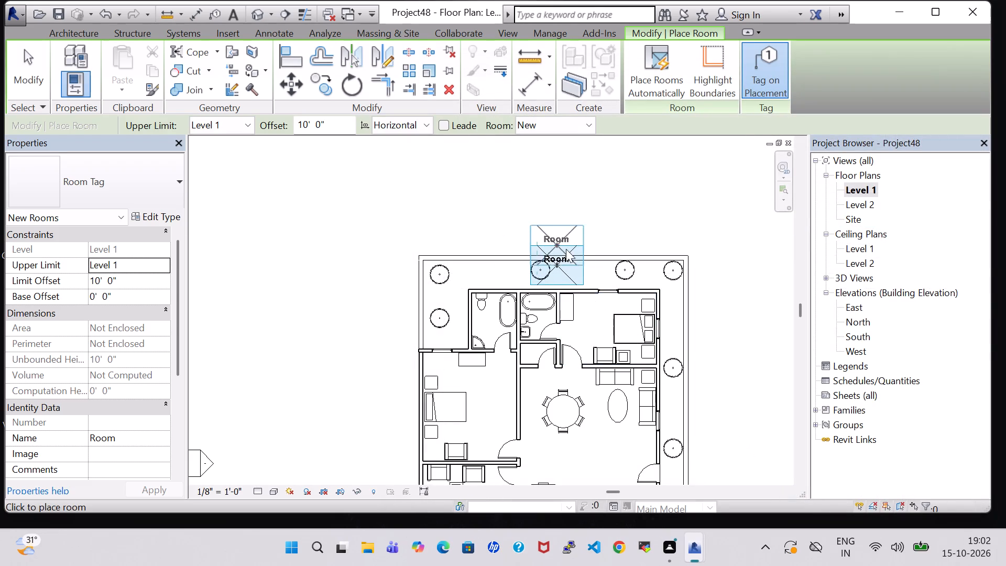
left_click(497, 319)
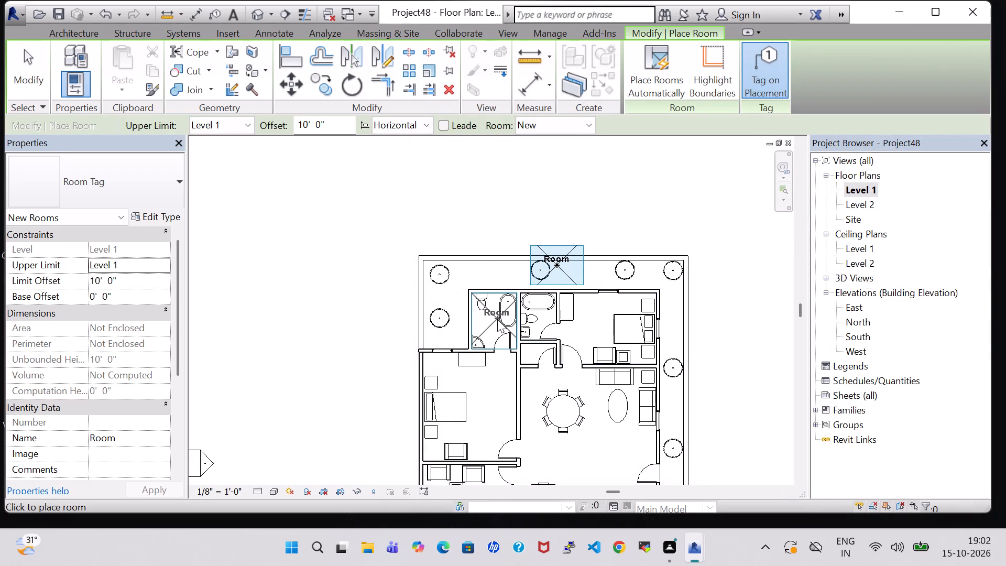
left_click(534, 313)
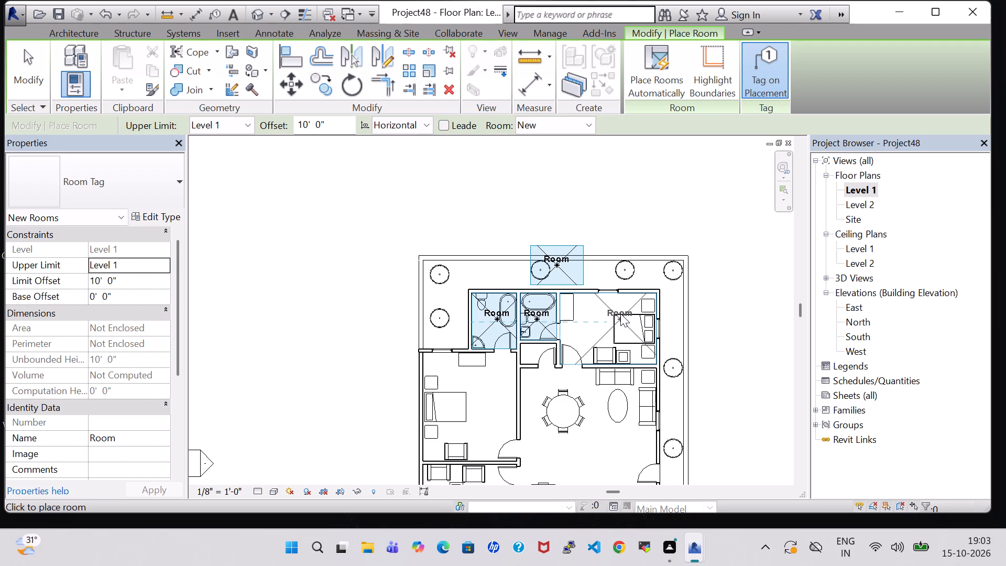
left_click(614, 324)
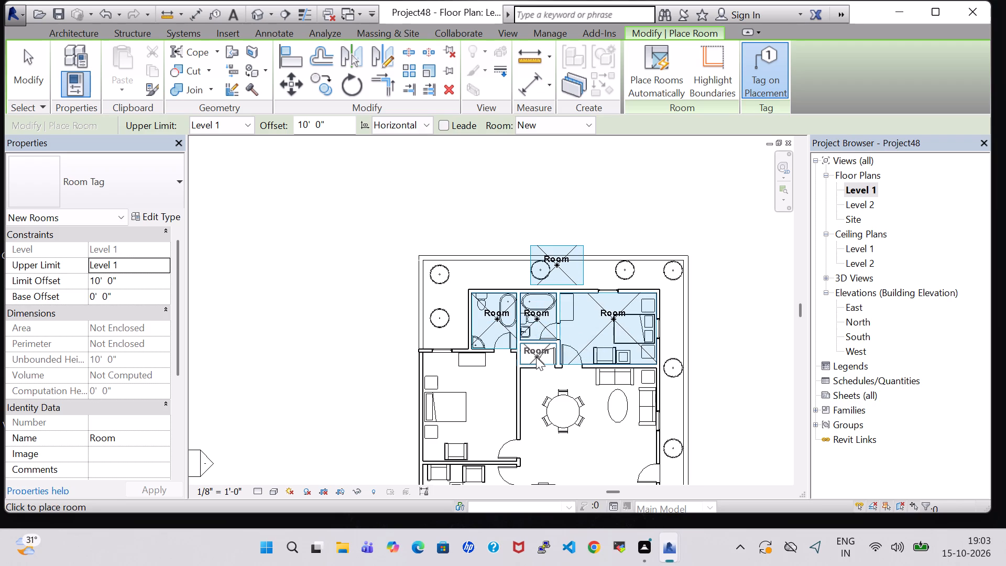
left_click(536, 357)
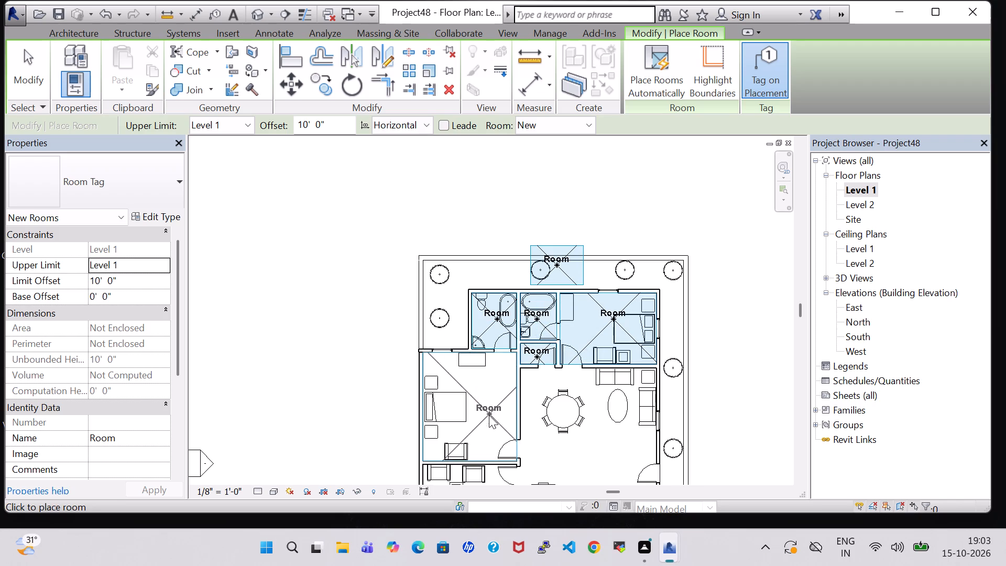
left_click(473, 413)
Place tagged rooms in the dining hall, front bedroom, sitting room, front toilet, planted front sit-out and kitchen.
middle_click_drag(579, 439, 574, 348)
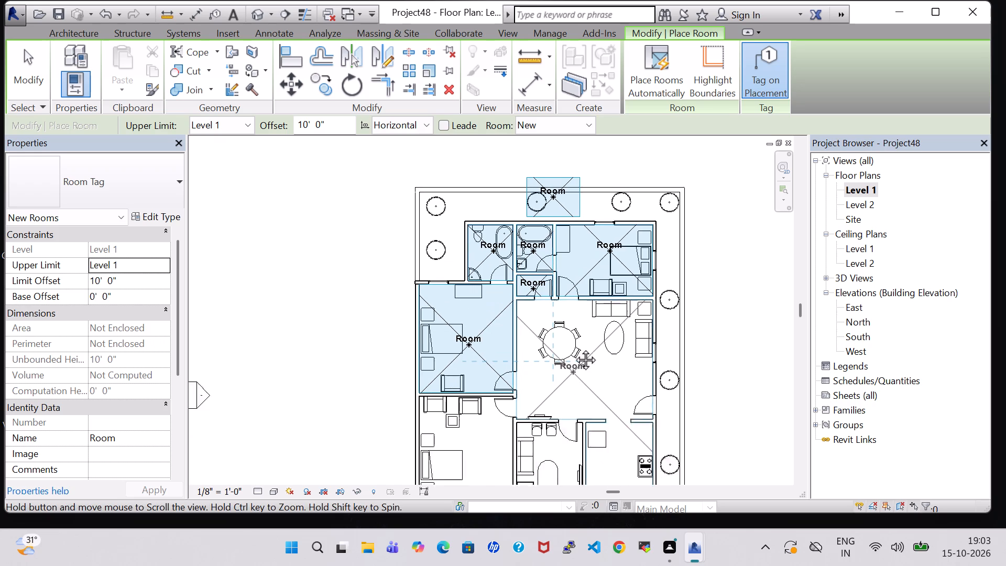
middle_click_drag(574, 348, 572, 333)
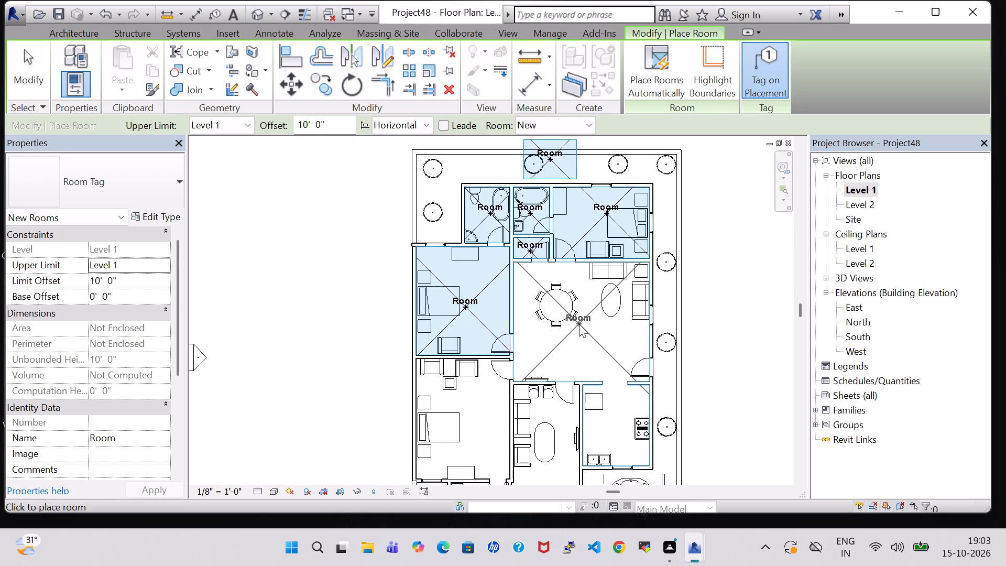
left_click(579, 324)
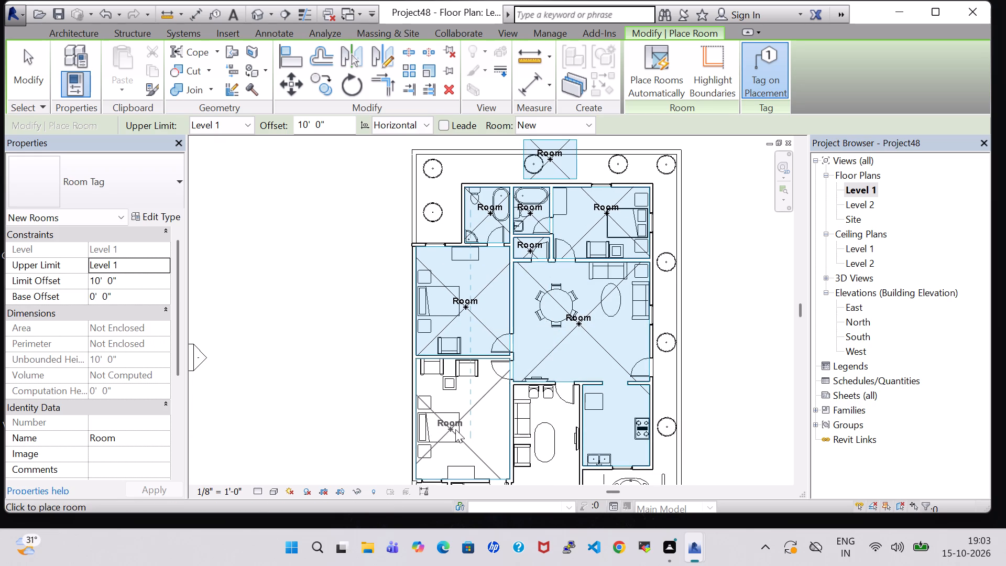
left_click(474, 416)
middle_click_drag(474, 416, 501, 358)
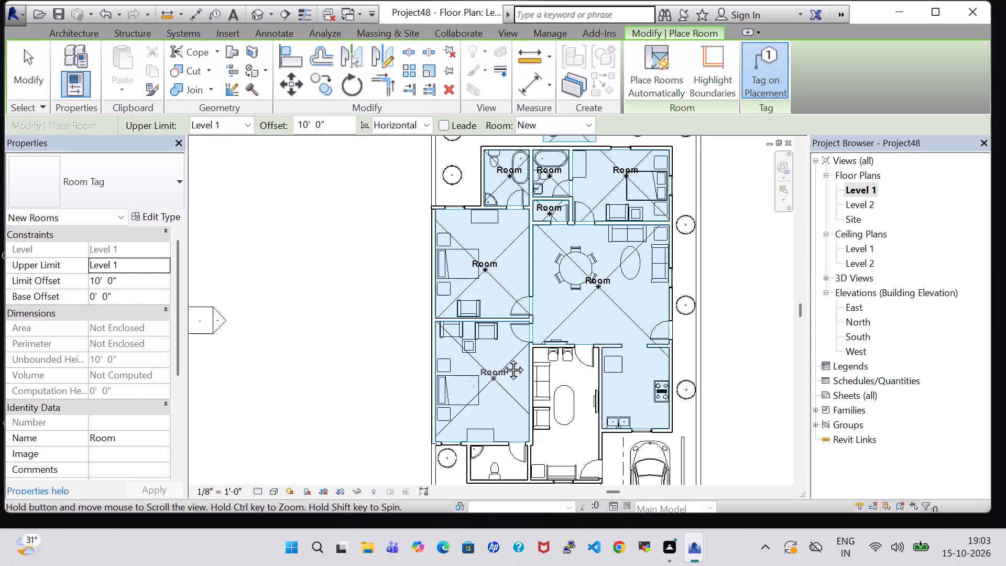
middle_click_drag(501, 358, 498, 345)
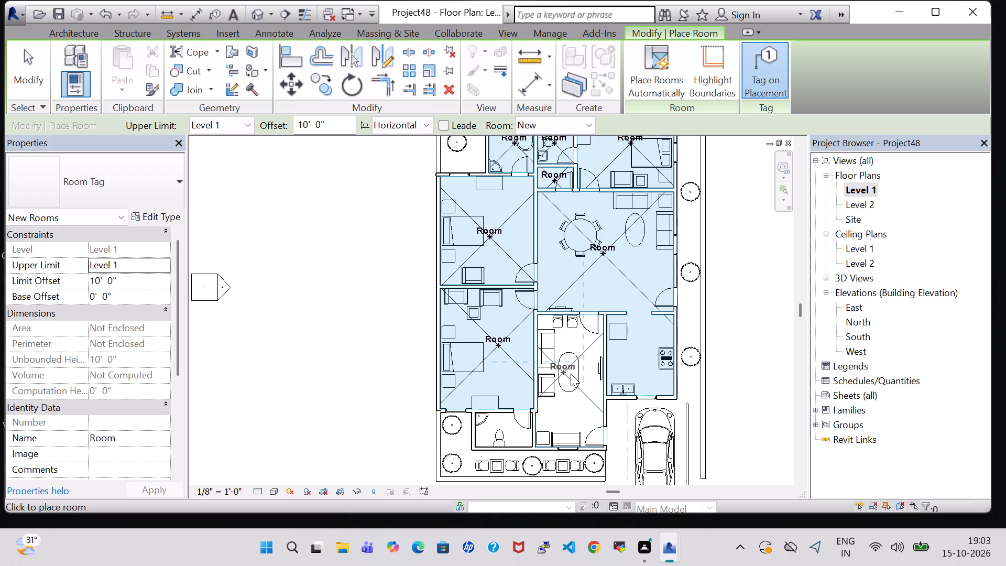
left_click(571, 374)
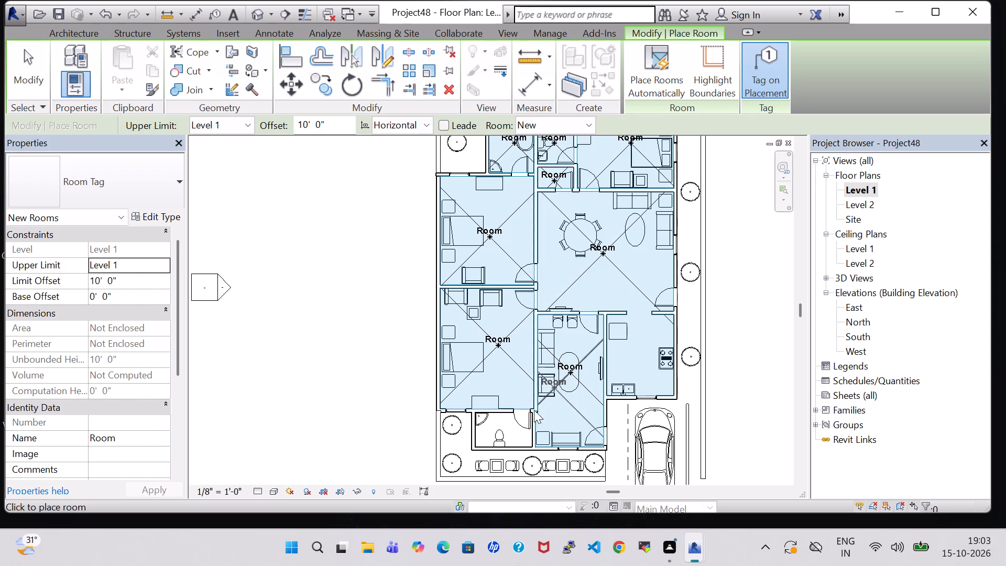
left_click(504, 432)
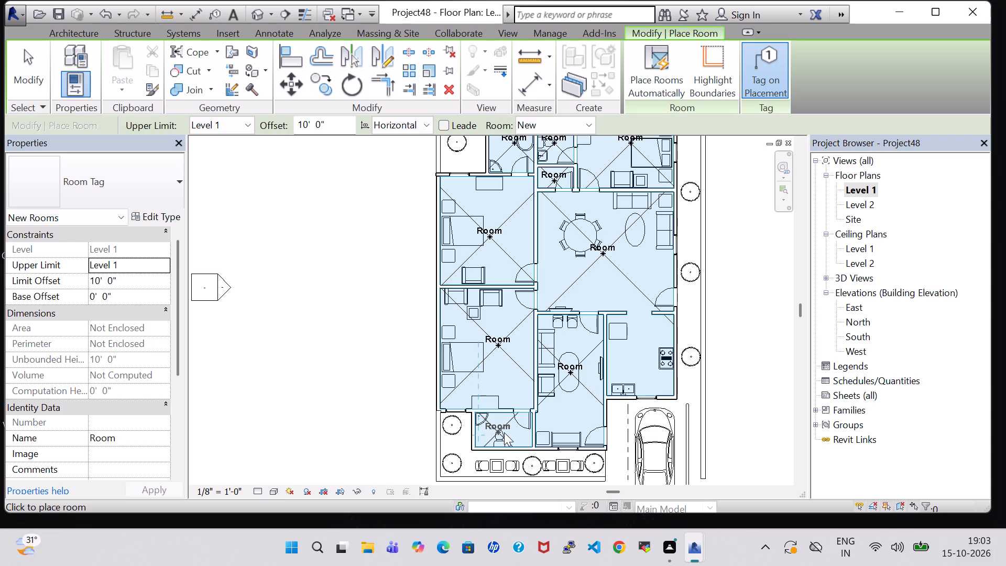
left_click(512, 471)
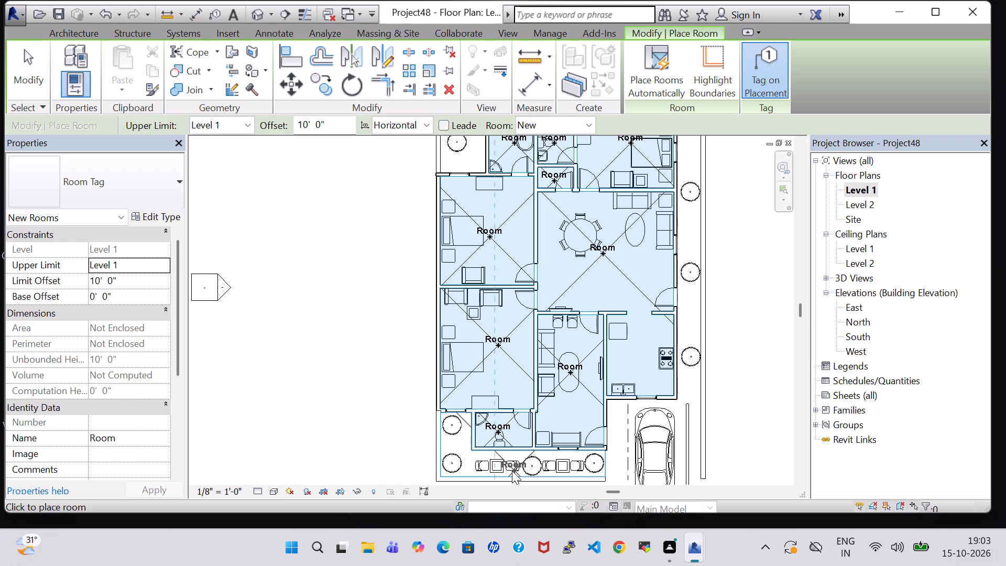
left_click(644, 357)
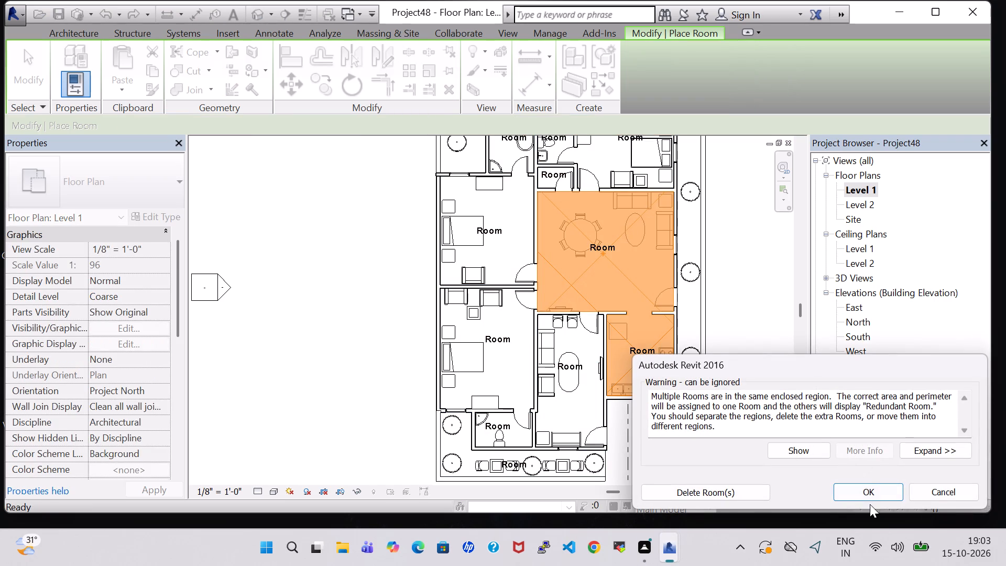
left_click(869, 495)
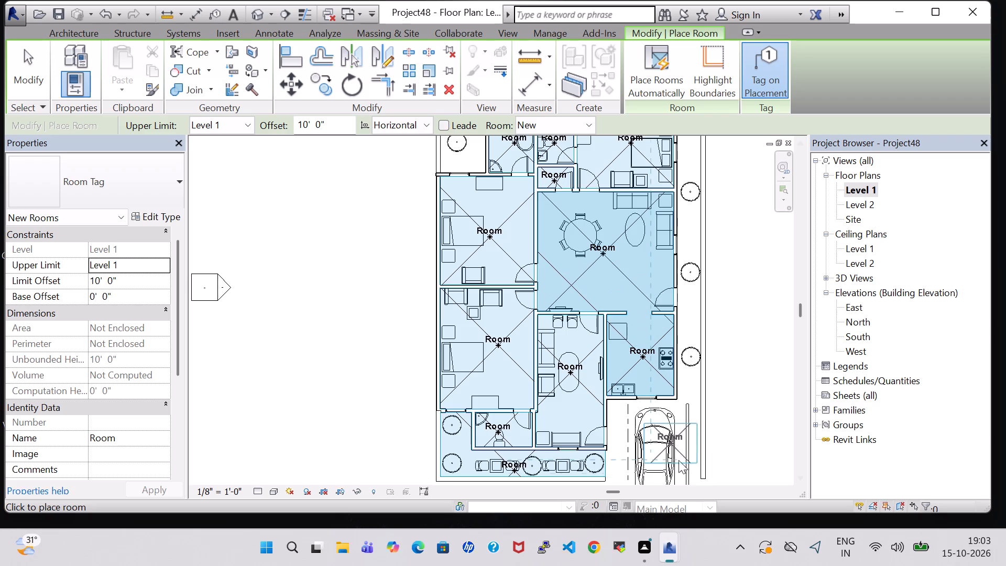
Place tagged rooms over the car parking area and in the planted side strip outside the dining hall door.
left_click(653, 464)
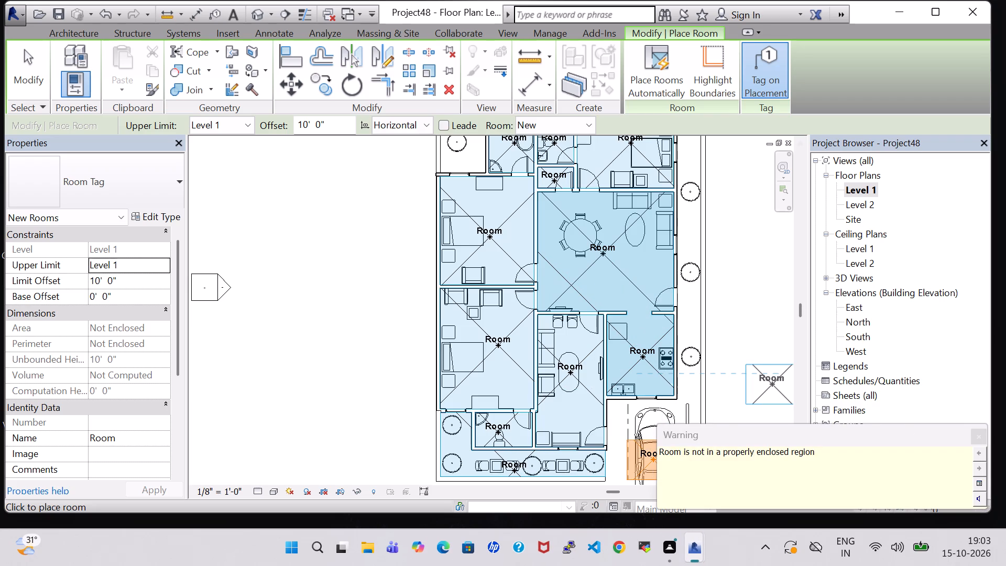
left_click(982, 433)
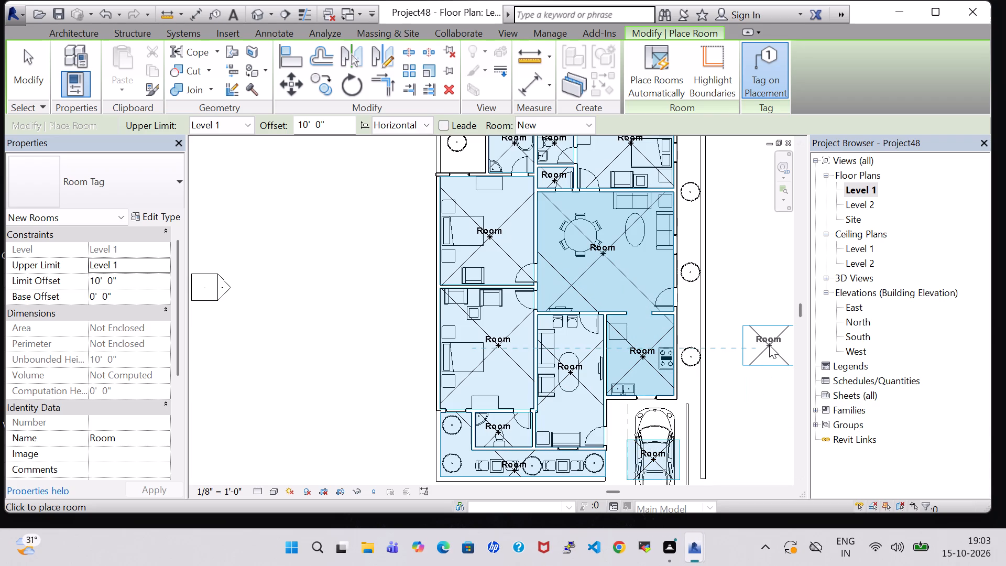
left_click(692, 300)
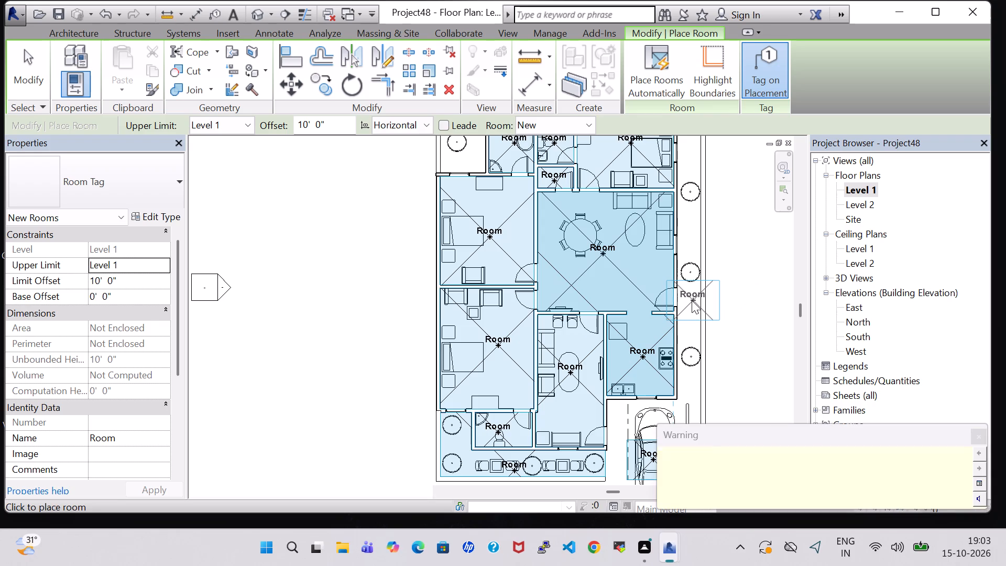
left_click(985, 438)
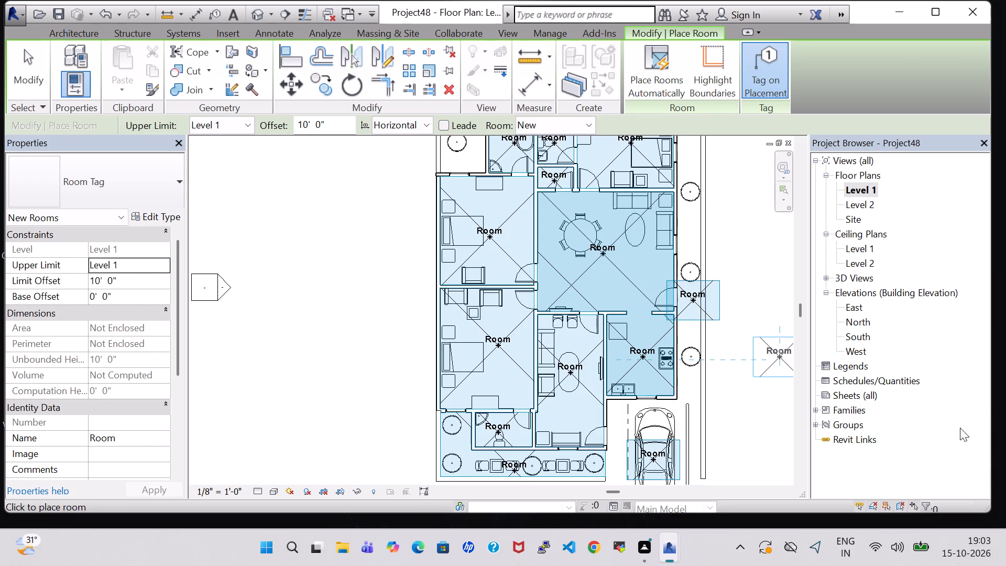
key("Escape")
key("Escape")
Set the room tag in the planted side strip to Vertical orientation.
left_click(687, 298)
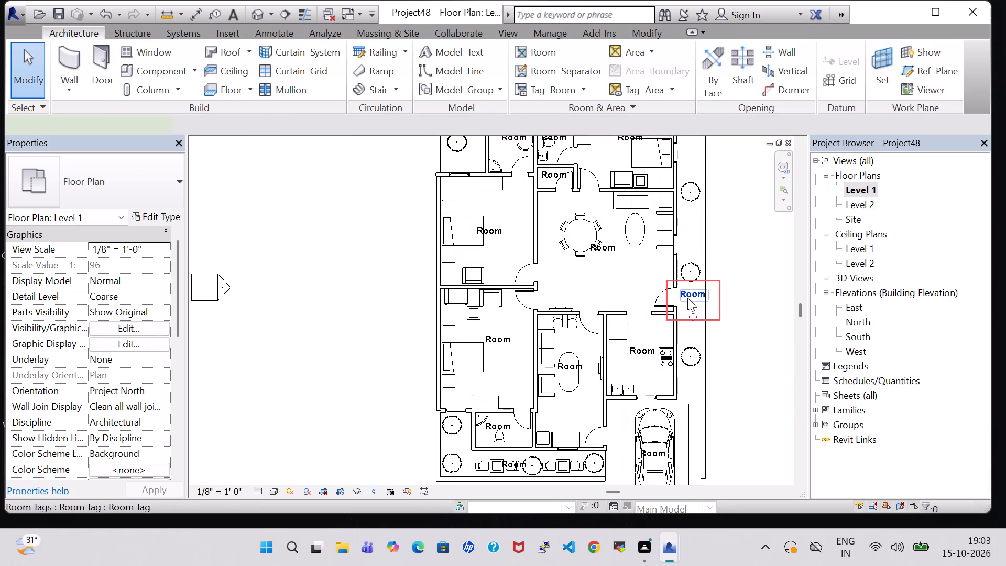
left_click(179, 129)
left_click(179, 151)
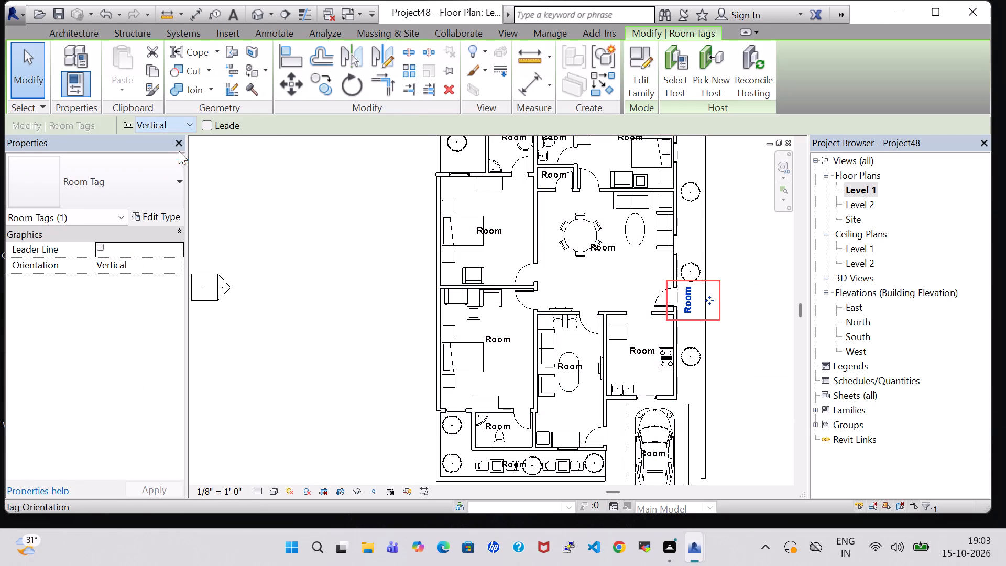
left_click(775, 400)
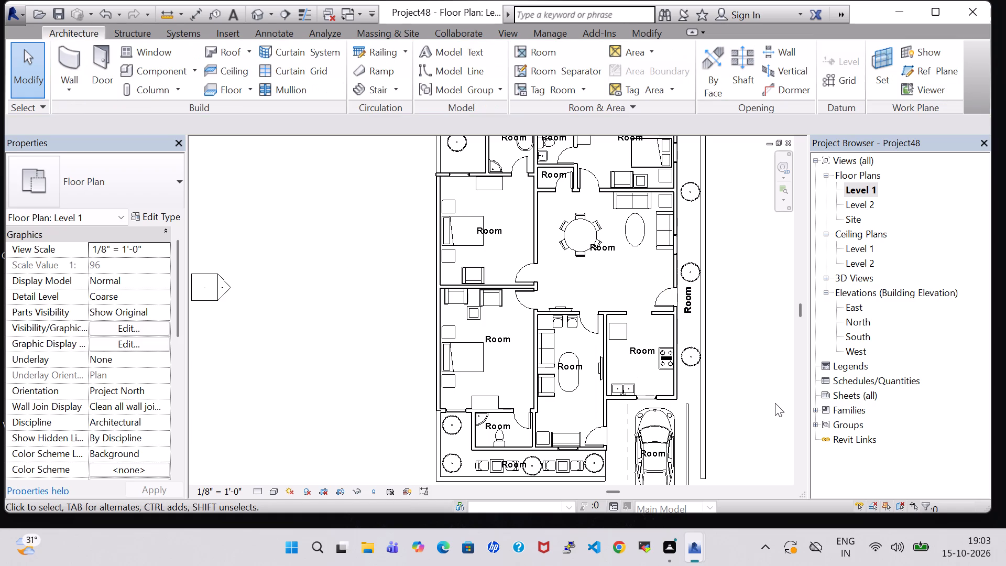
Rename the room in the planted strip behind the house as Wide Passage.
middle_click_drag(735, 226, 742, 269)
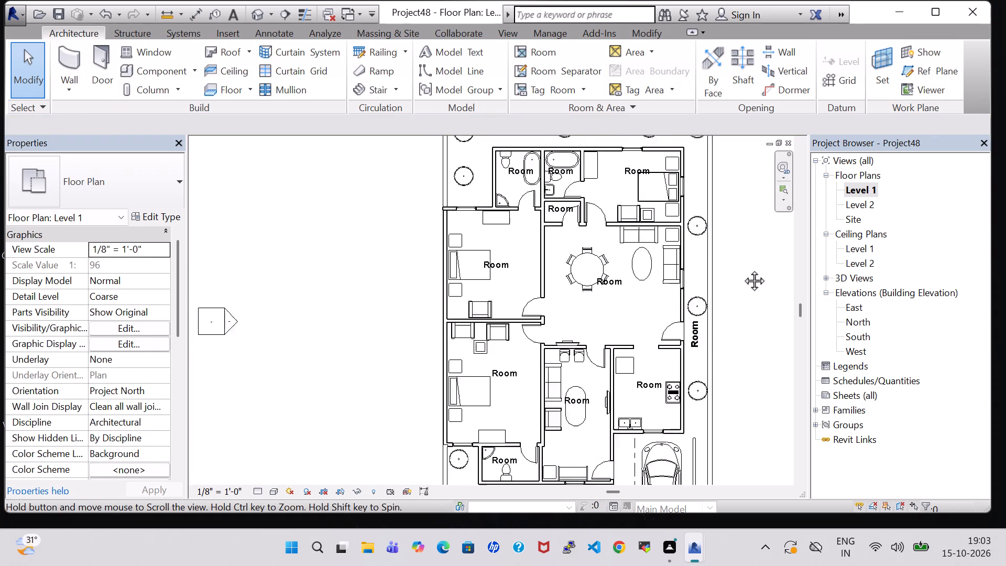
middle_click_drag(742, 269, 747, 323)
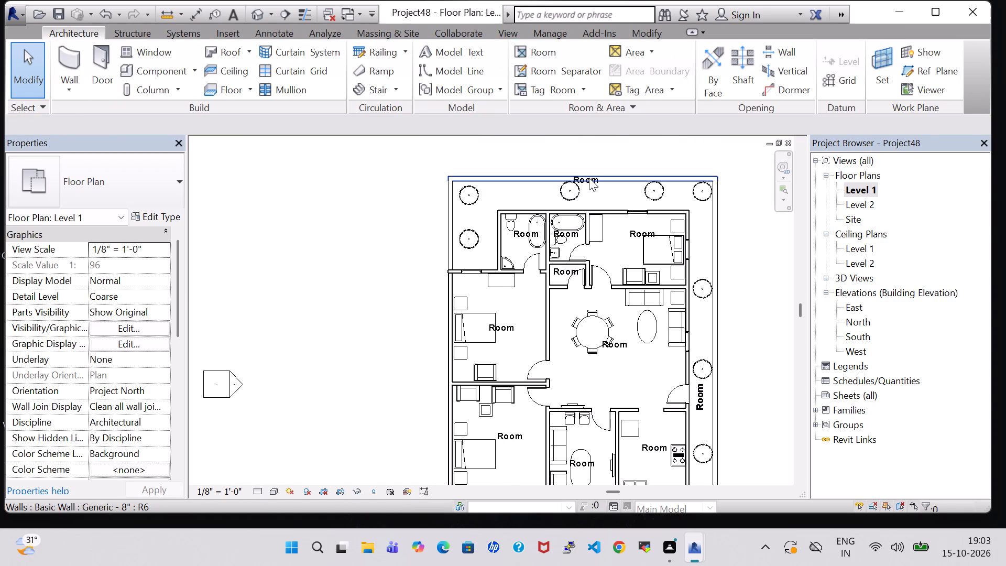
scroll(598, 202, "up", 6)
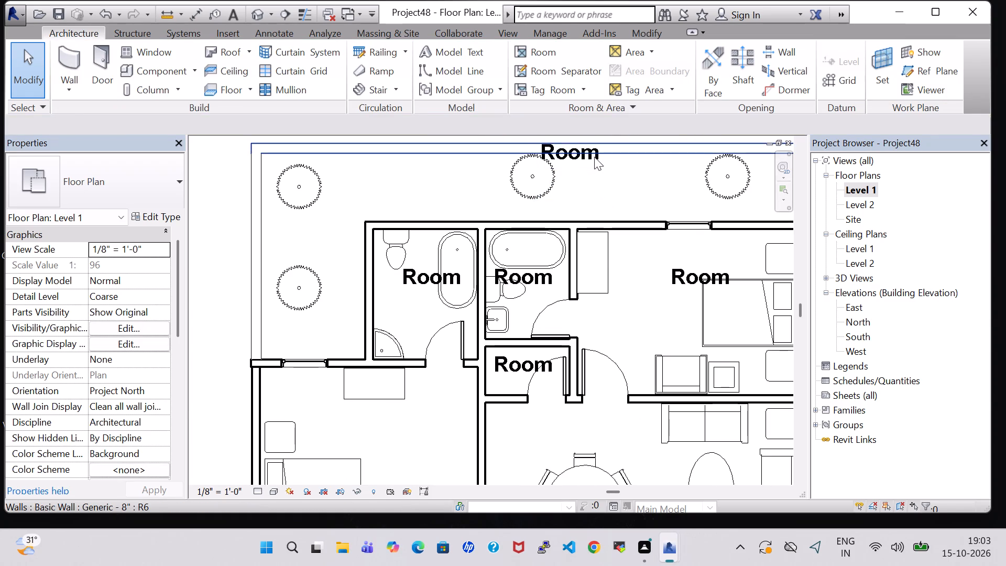
left_click(592, 164)
left_click(592, 164)
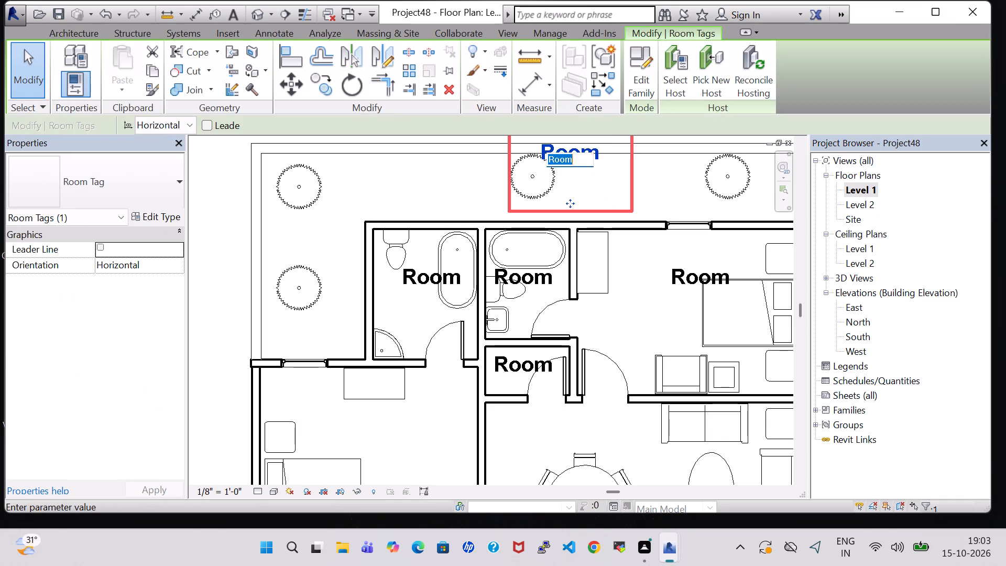
key("BackSpace")
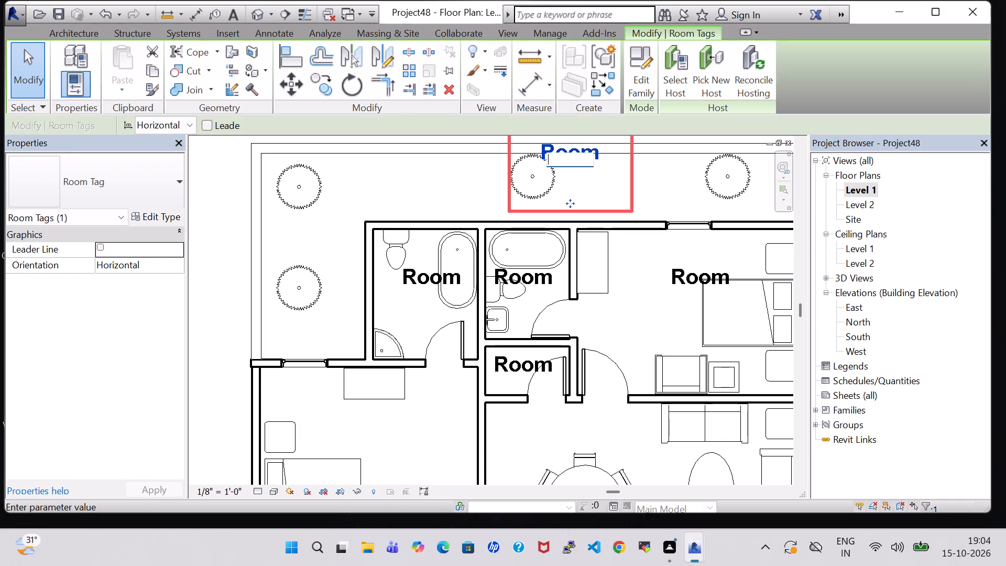
type("wide")
key("space")
key("BackSpace")
key("BackSpace")
key("BackSpace")
key("BackSpace")
key("BackSpace")
key("shift+w")
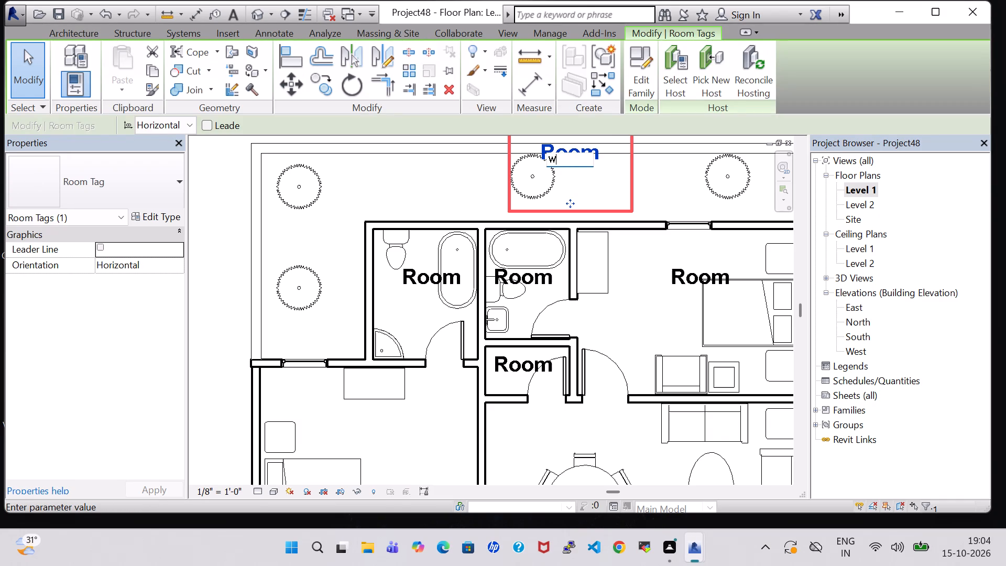
type("ide")
key("space")
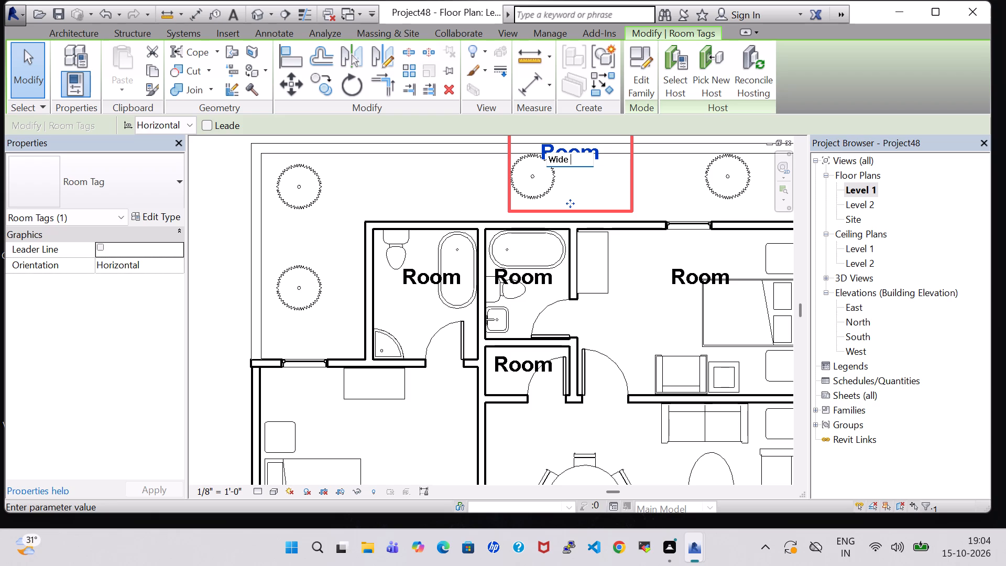
type("Passage")
key("Return")
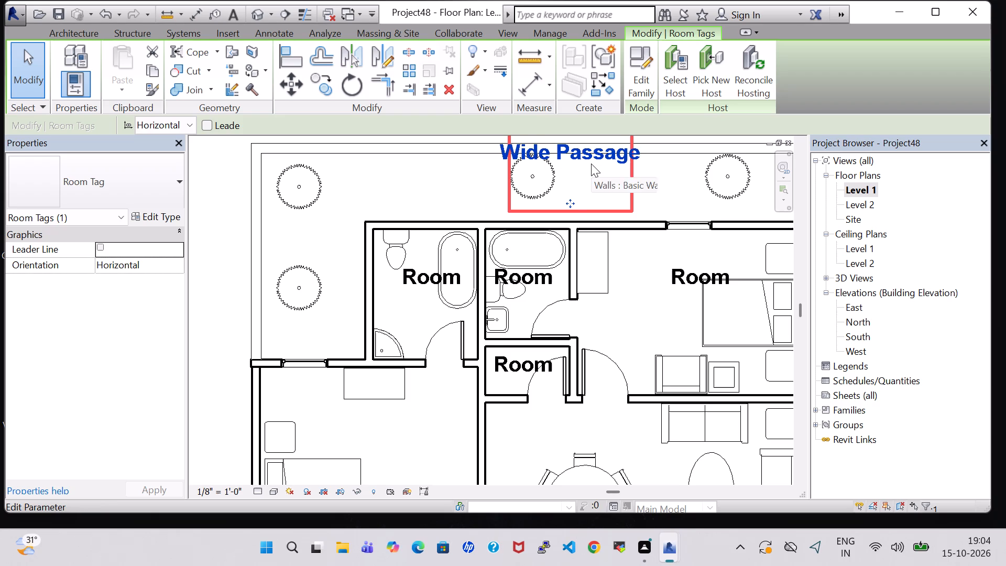
Nudge the Wide Passage tag off the boundary wall into the middle of the rear planted strip.
key("Down")
key("Down")
key("Down")
key("Down")
key("Down")
key("Down")
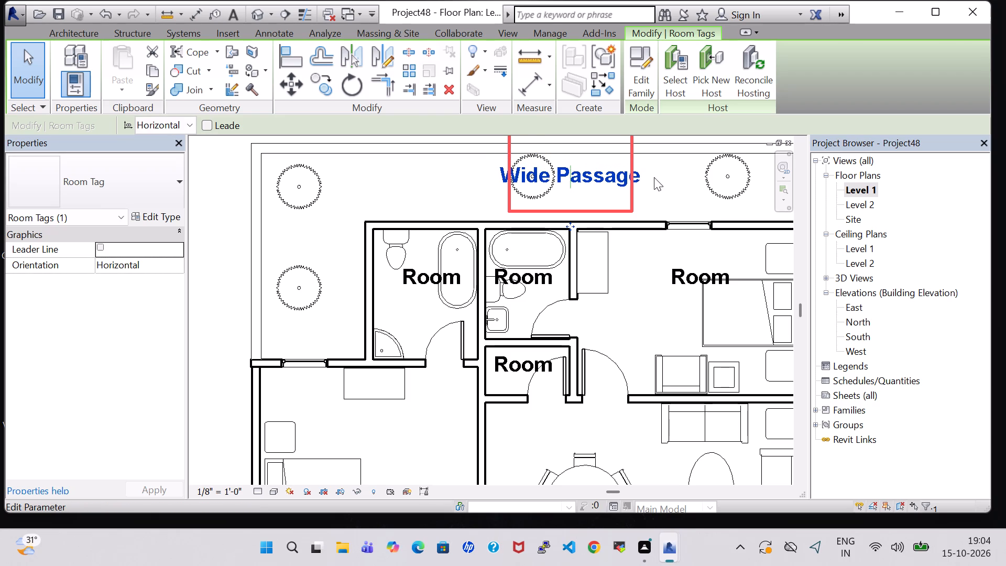
left_click(665, 179)
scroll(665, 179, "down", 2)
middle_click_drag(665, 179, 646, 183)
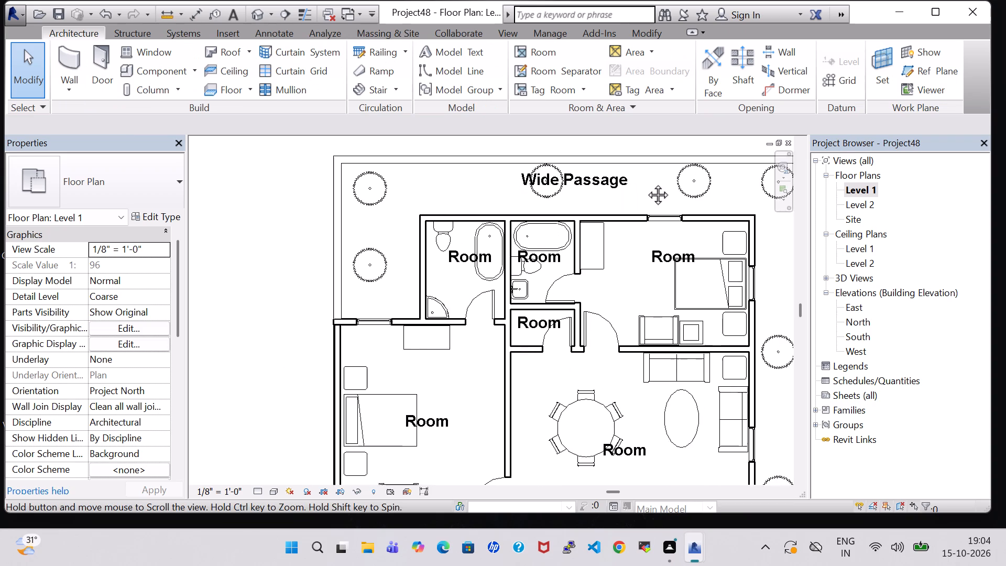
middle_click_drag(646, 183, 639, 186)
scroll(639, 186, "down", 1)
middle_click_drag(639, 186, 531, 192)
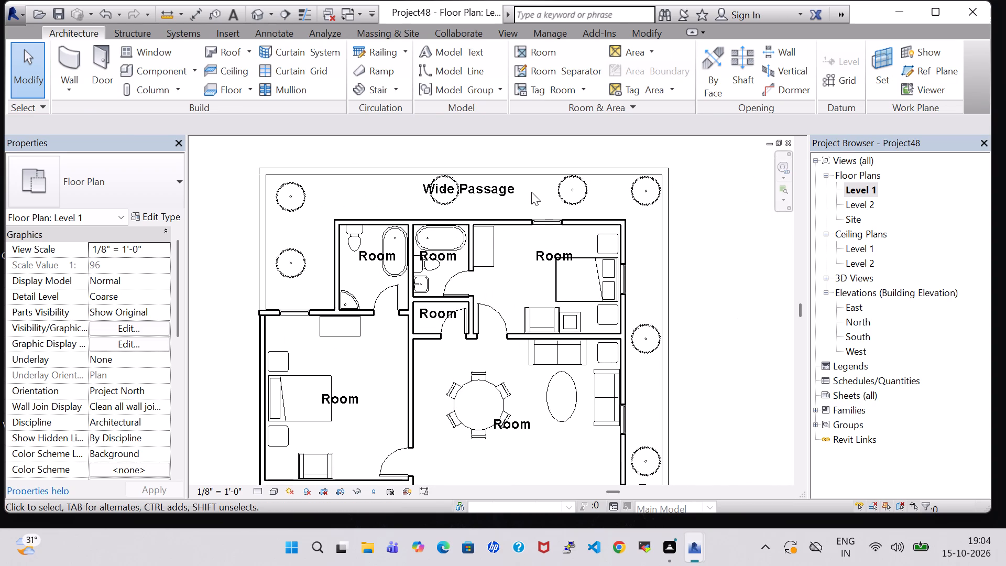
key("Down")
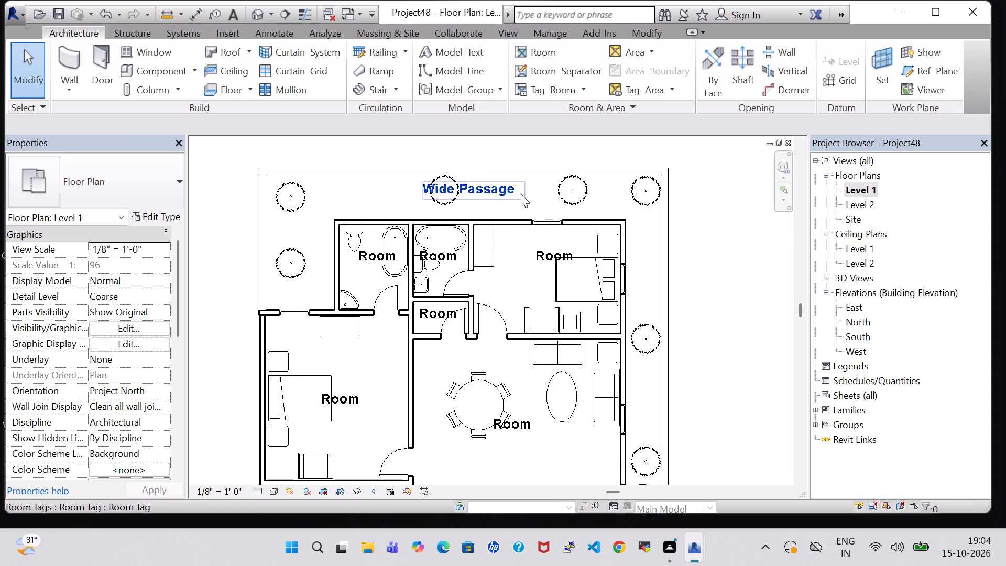
Nudge the Wide Passage tag behind the house slightly toward the house, into the middle of the rear planted strip.
left_click(515, 193)
key("Down")
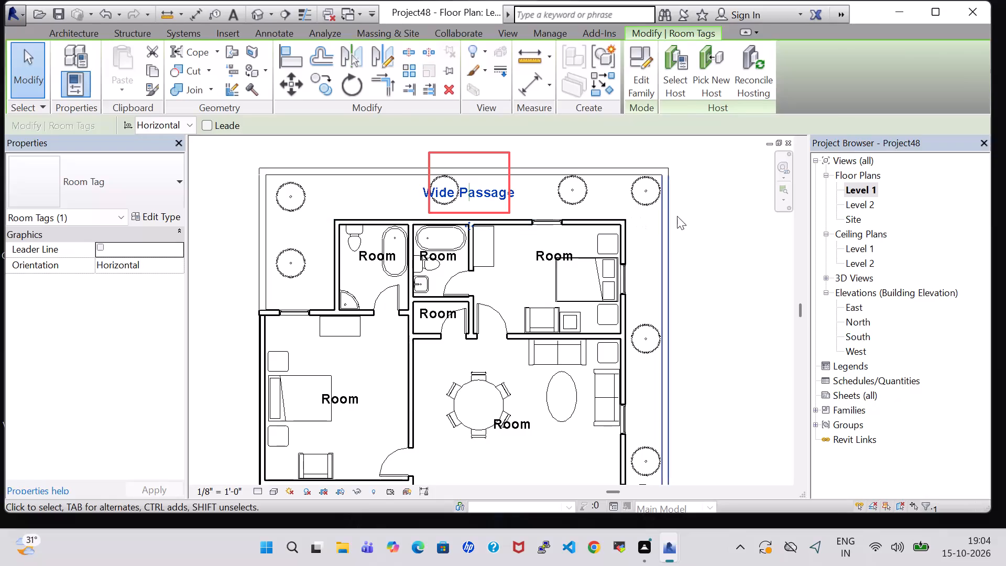
left_click(708, 219)
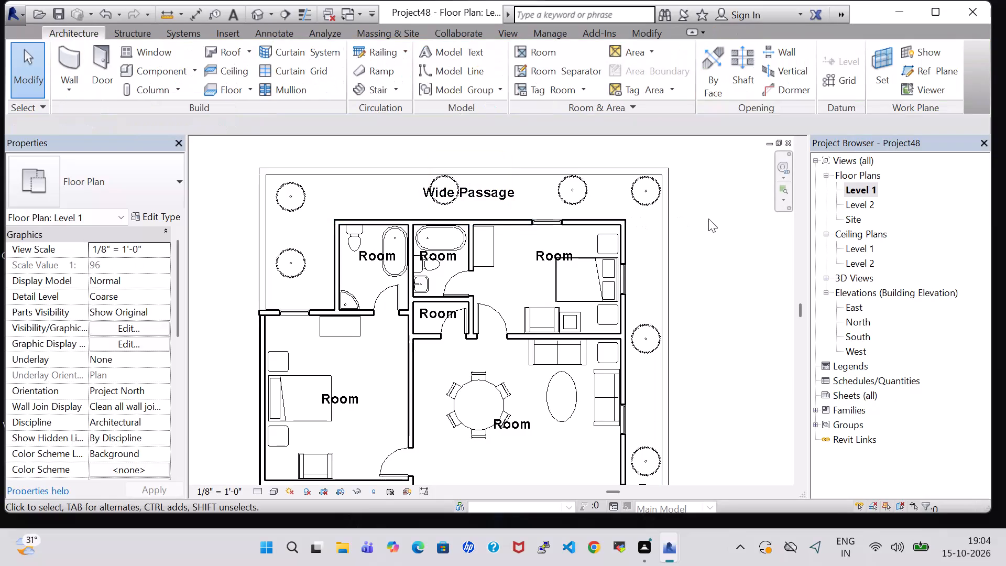
Rename the room in the planted side strip outside the dining hall door as Wide Passage.
scroll(708, 219, "down", 4)
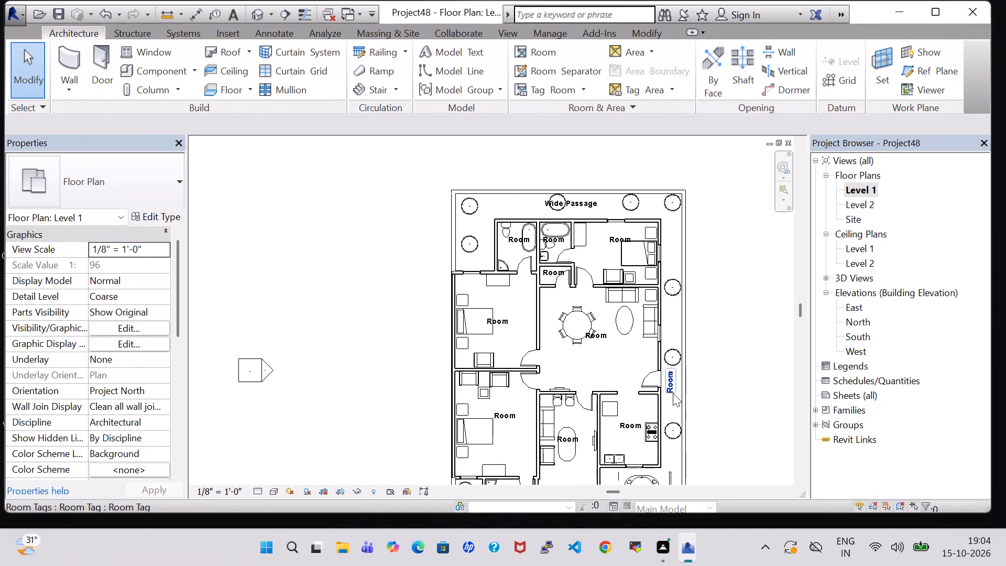
double_click(673, 393)
key("BackSpace")
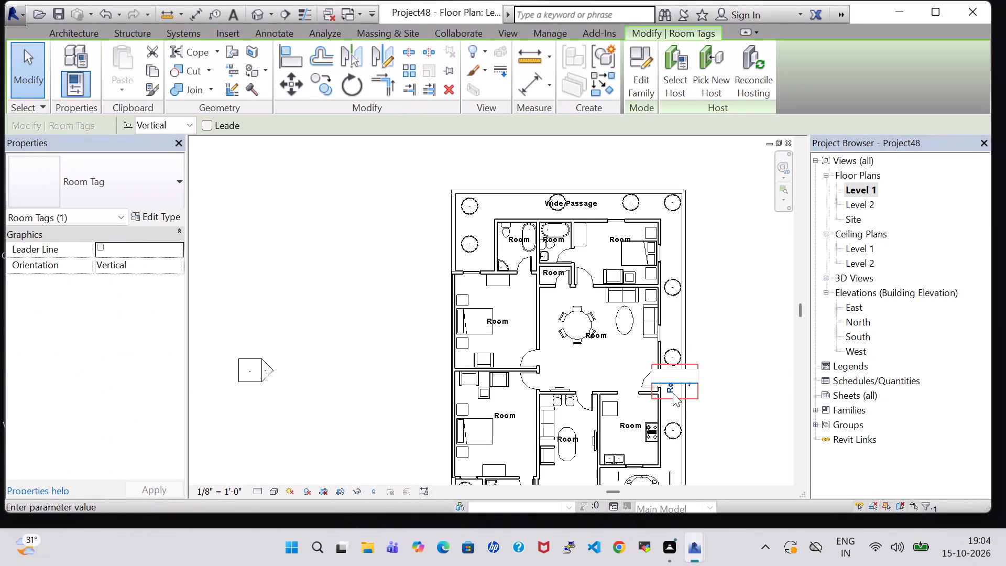
key("shift+w")
type("ide")
key("space")
type("Passage")
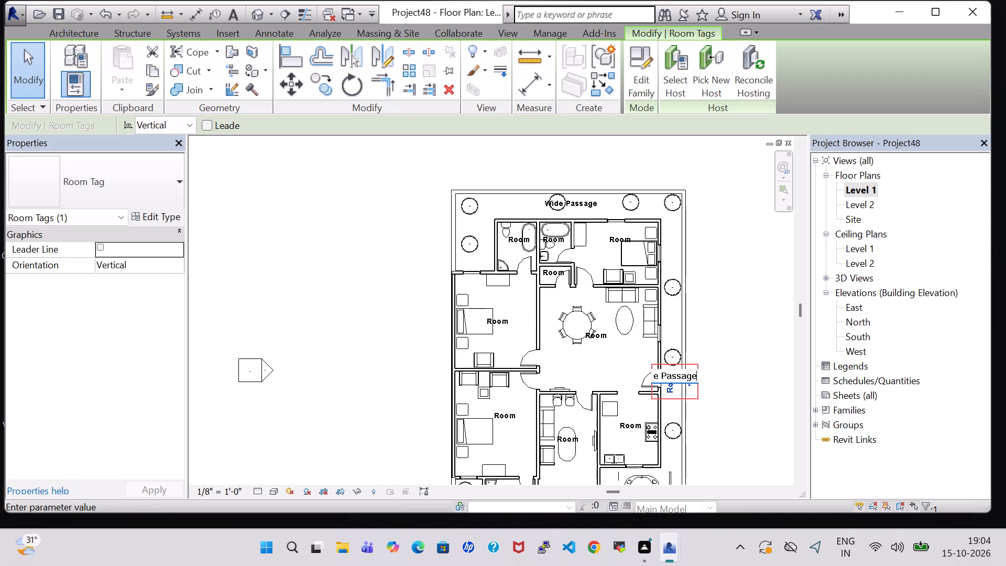
key("Return")
left_click(754, 399)
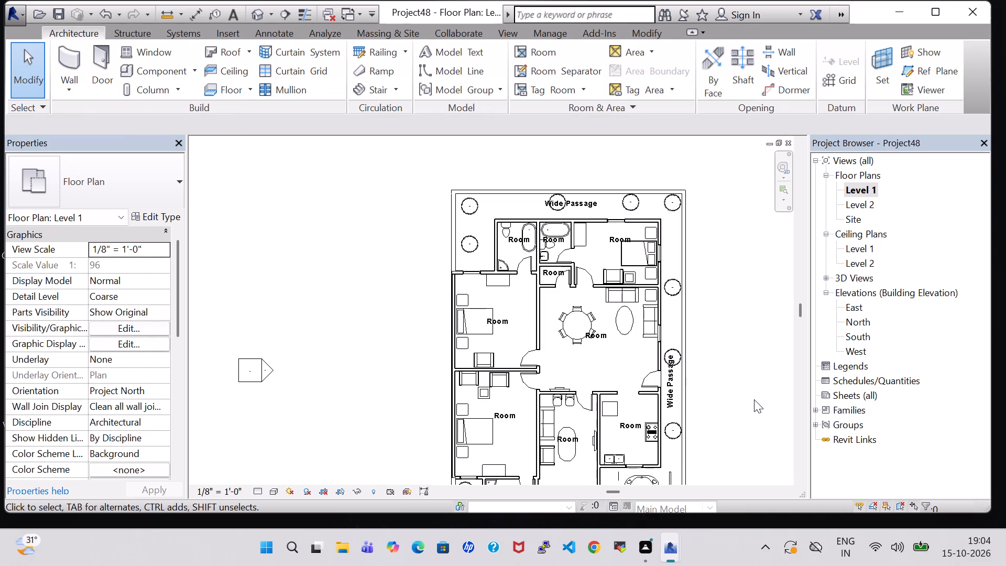
Nudge the vertical Wide Passage tag along the side strip, toward the front, so it sits between the two trees.
left_click(671, 387)
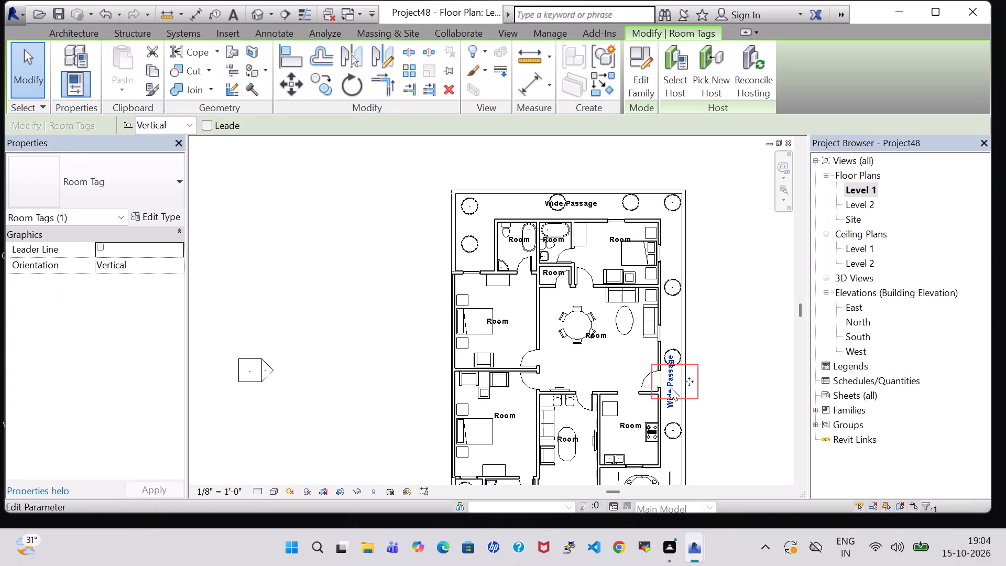
key("Down")
key("Down")
key("Down")
left_click(763, 398)
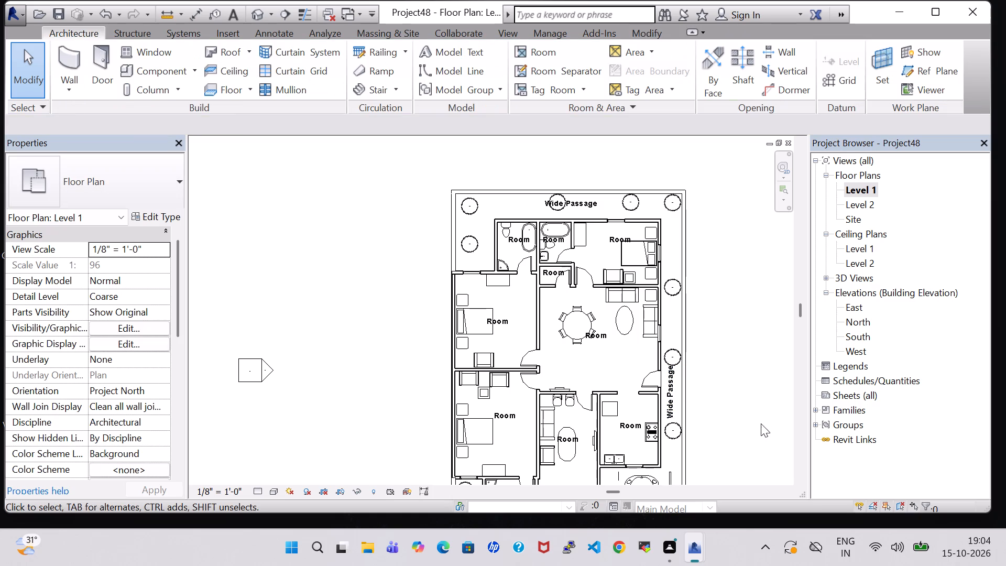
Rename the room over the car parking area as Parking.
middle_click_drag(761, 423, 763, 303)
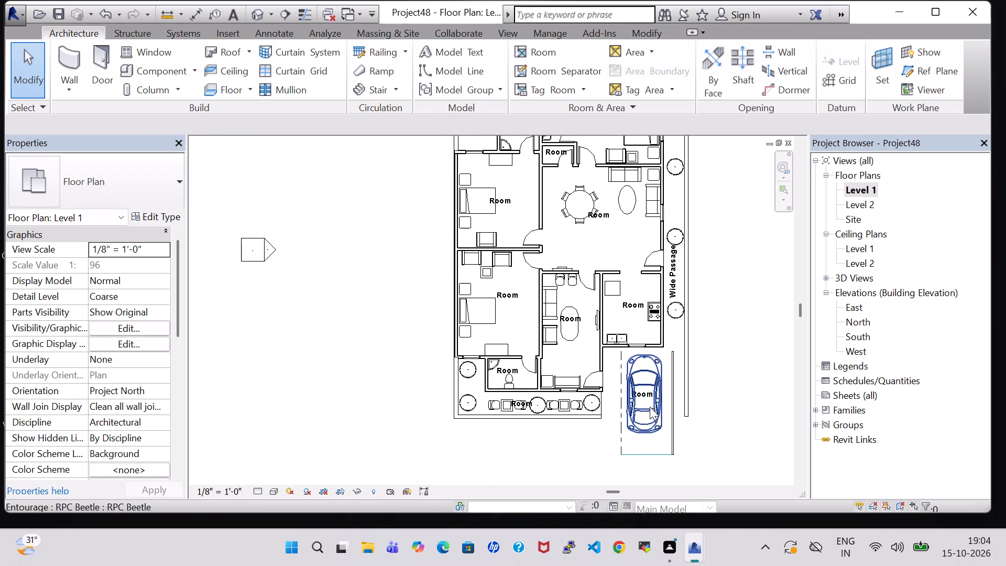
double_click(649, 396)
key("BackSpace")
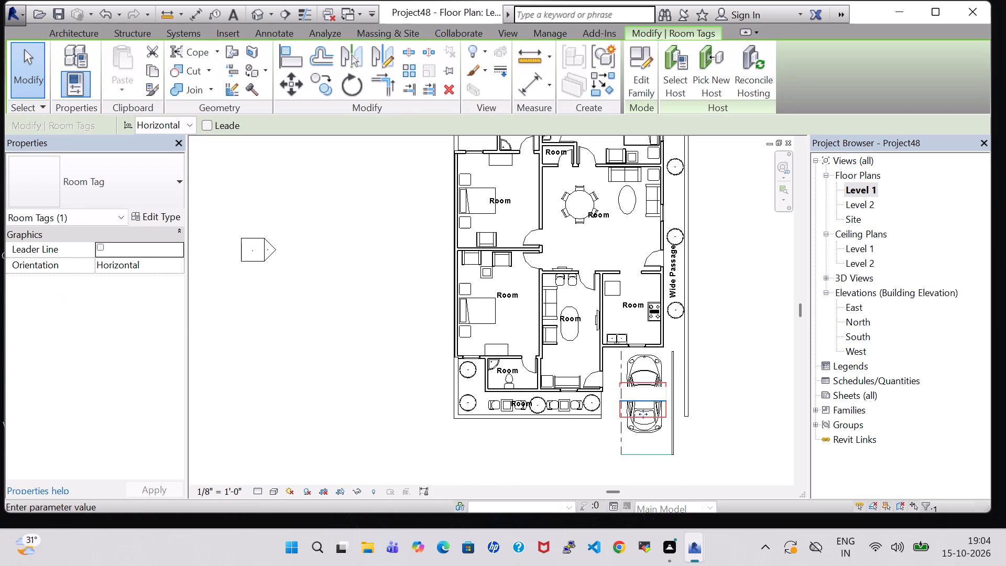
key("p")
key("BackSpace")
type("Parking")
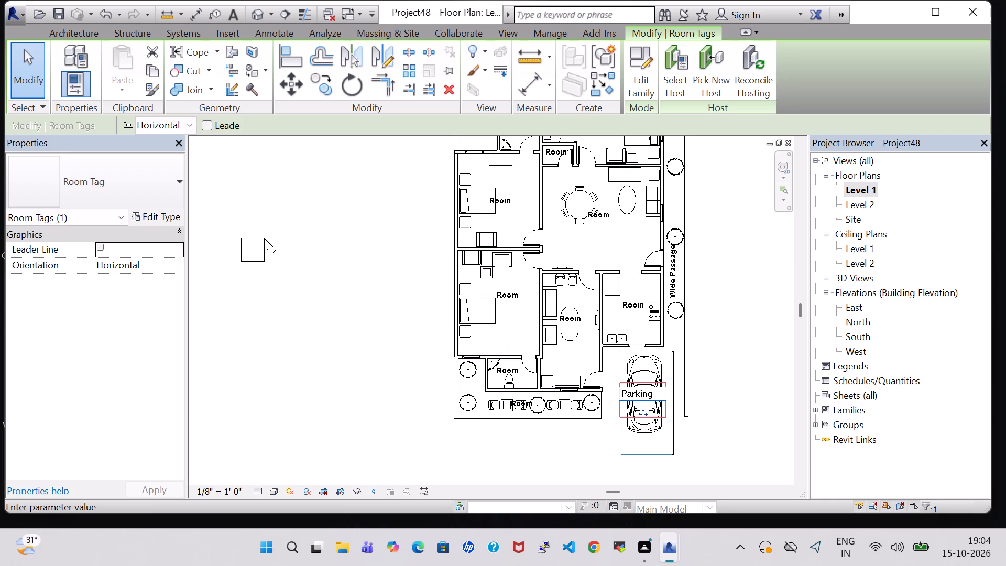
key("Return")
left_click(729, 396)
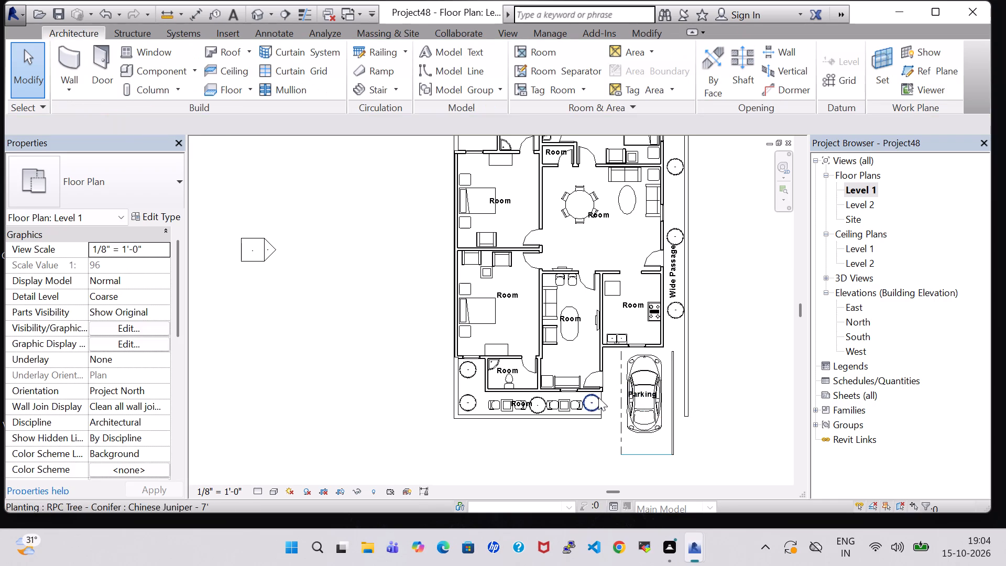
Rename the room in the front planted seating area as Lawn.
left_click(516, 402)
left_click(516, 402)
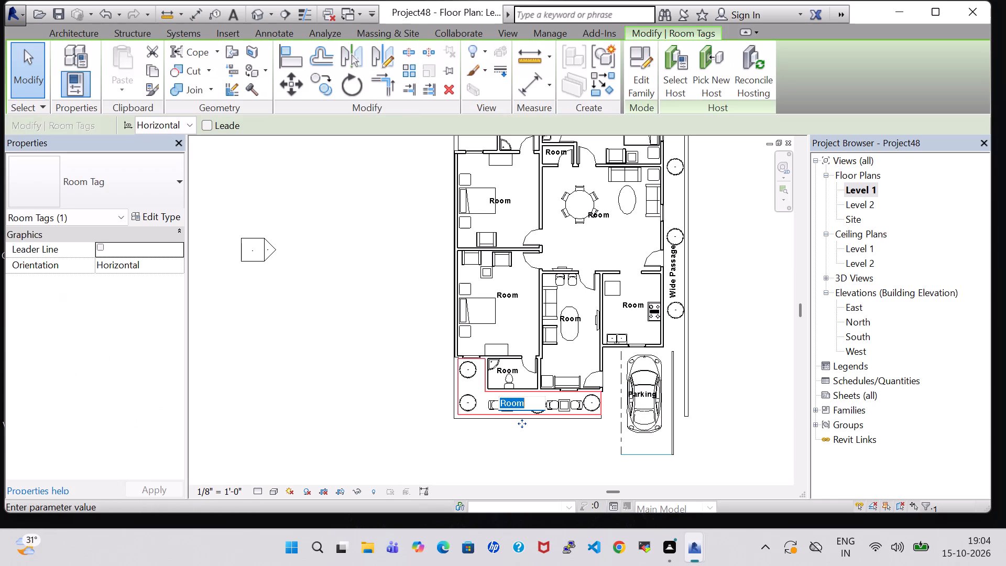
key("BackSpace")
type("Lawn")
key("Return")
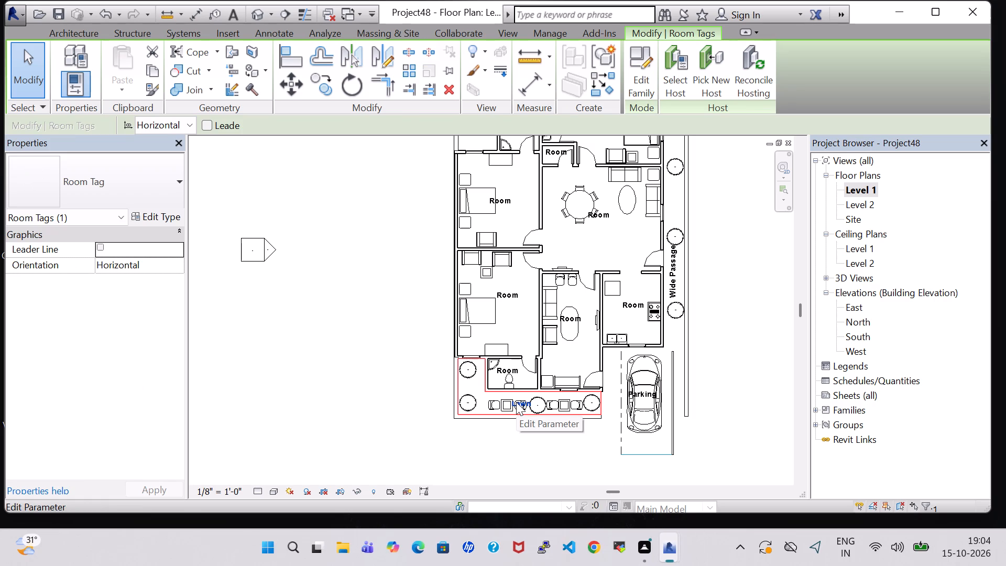
Rename the room over the parked car in capitals as PARKING.
double_click(642, 391)
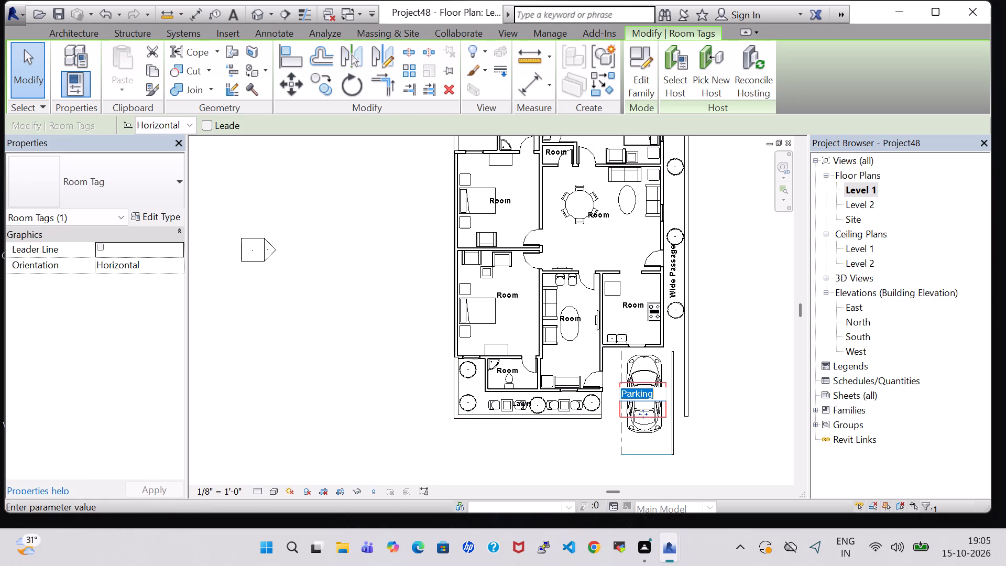
key("BackSpace")
type("PARKING")
key("Return")
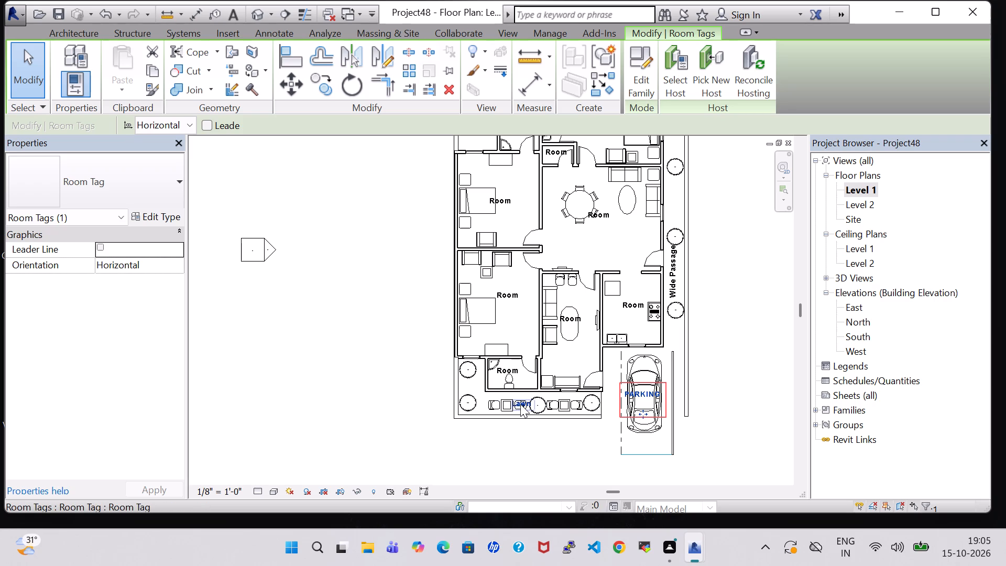
Rename the room in the front planted seating area in capitals as LAWN.
double_click(520, 404)
key("BackSpace")
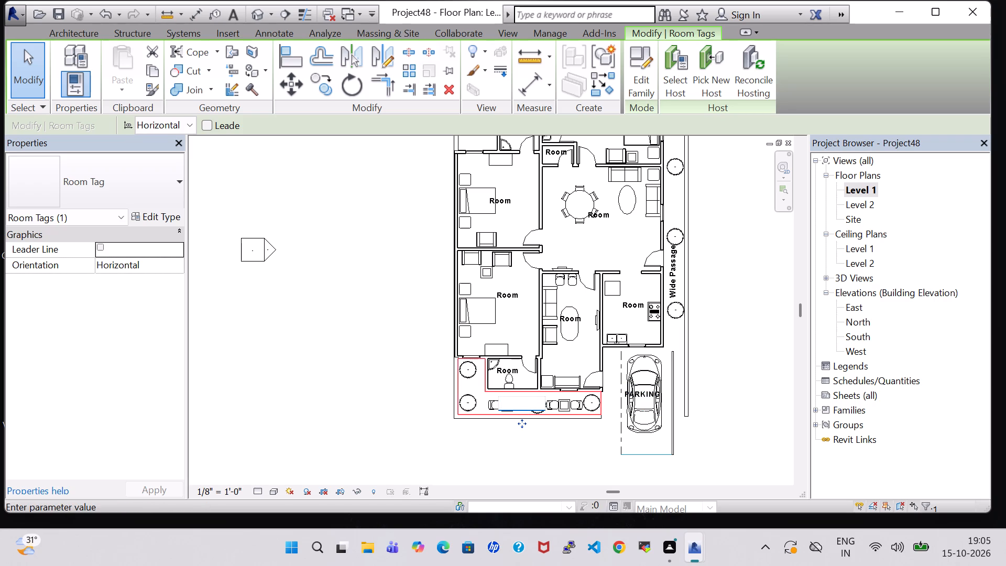
type("LAWN")
key("Return")
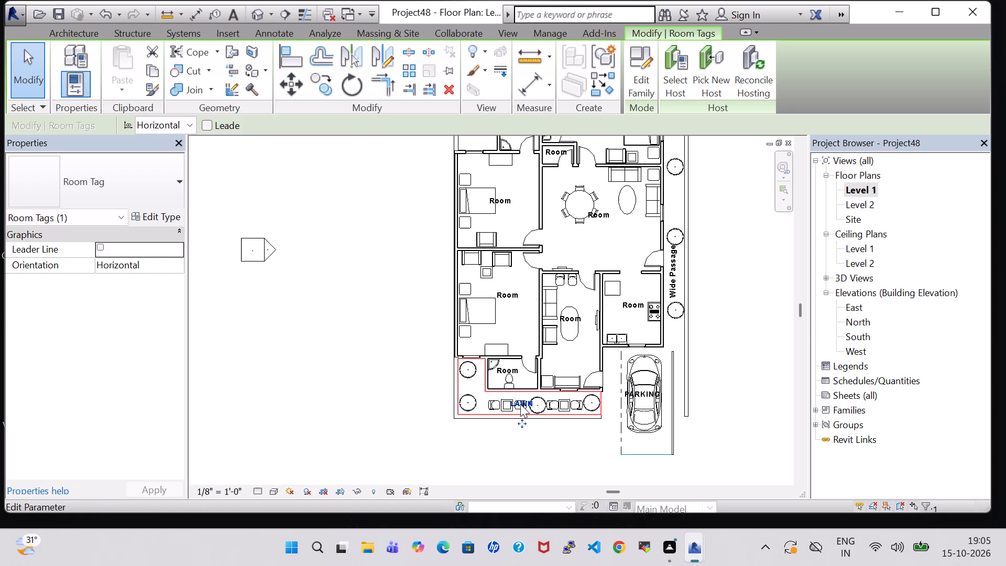
Rename the small toilet room between the front bedroom and the lawn as BATH.
scroll(507, 372, "up", 4)
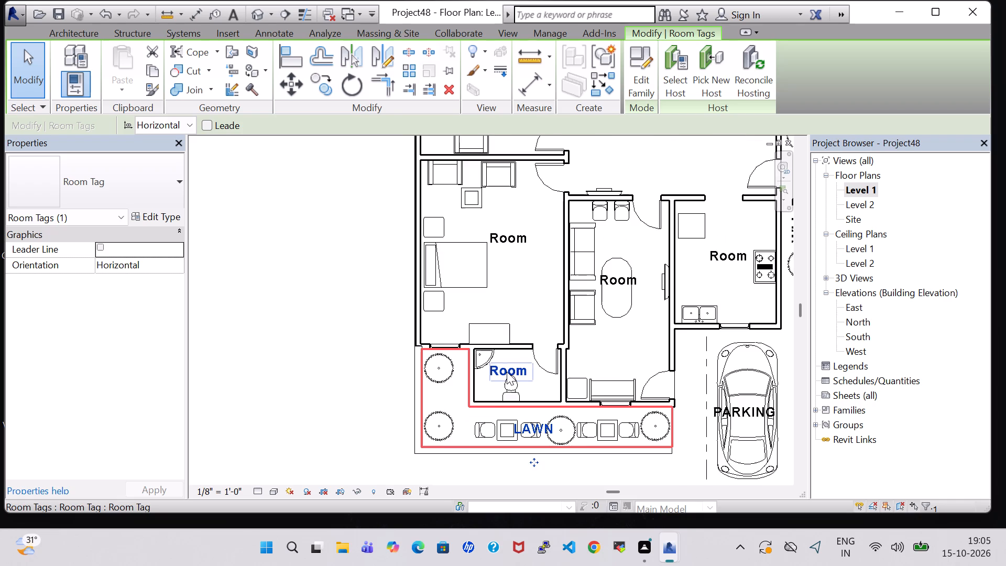
scroll(507, 372, "up", 1)
double_click(511, 372)
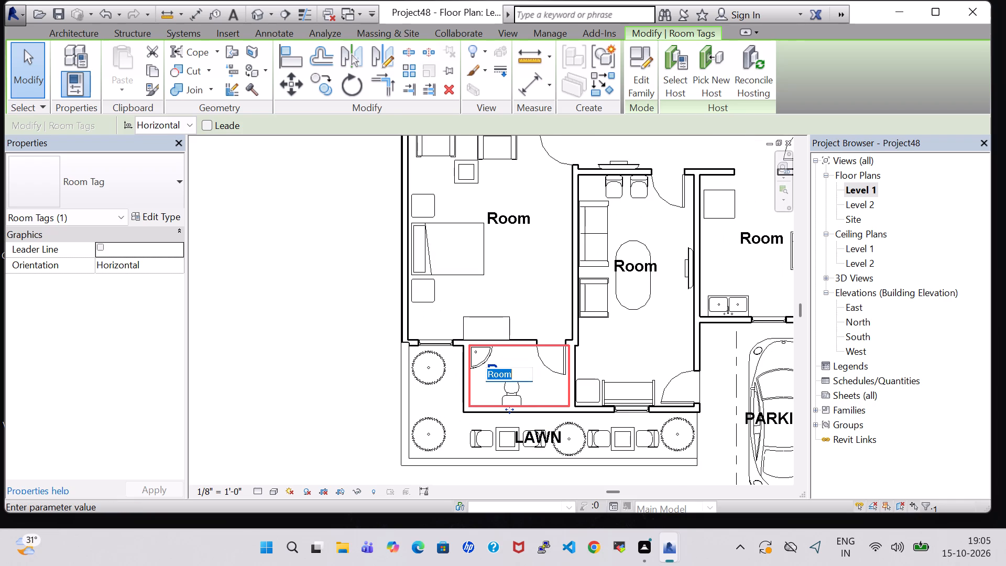
key("BackSpace")
type("BATH")
key("Return")
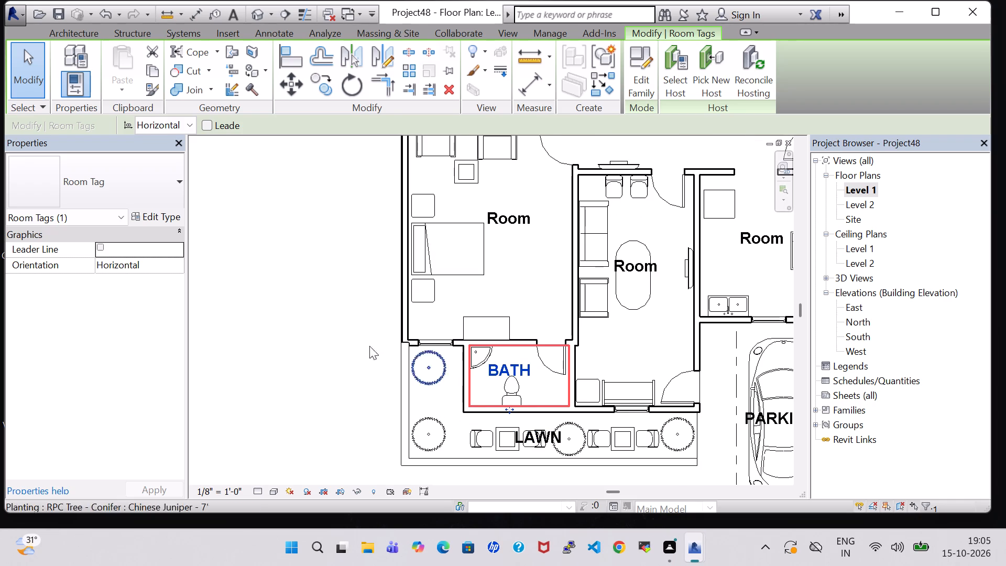
scroll(291, 329, "down", 3)
left_click(729, 331)
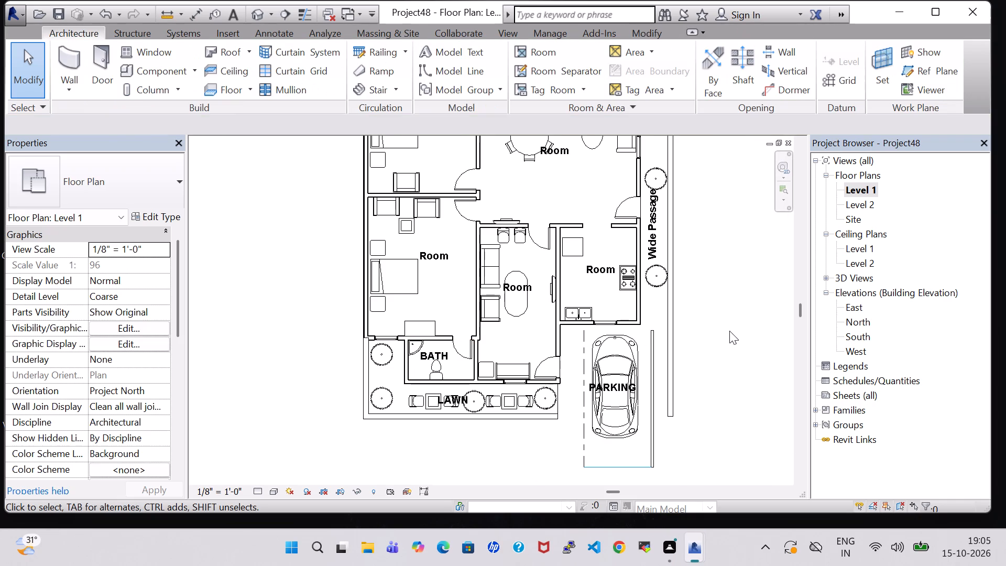
Rename the front room with the bed, next to the bath beside the lawn, as BEDROOM.
scroll(729, 331, "down", 1)
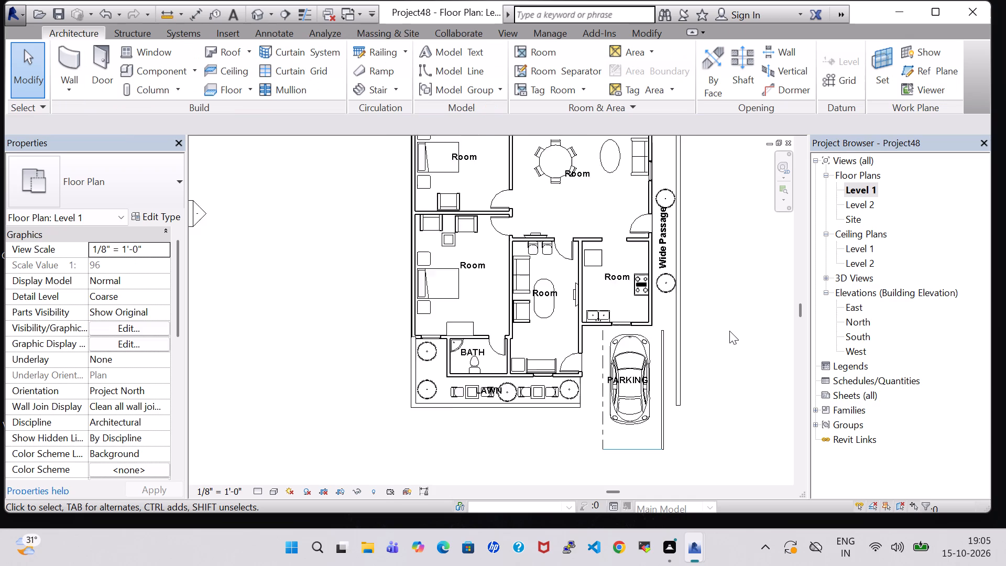
scroll(729, 331, "down", 1)
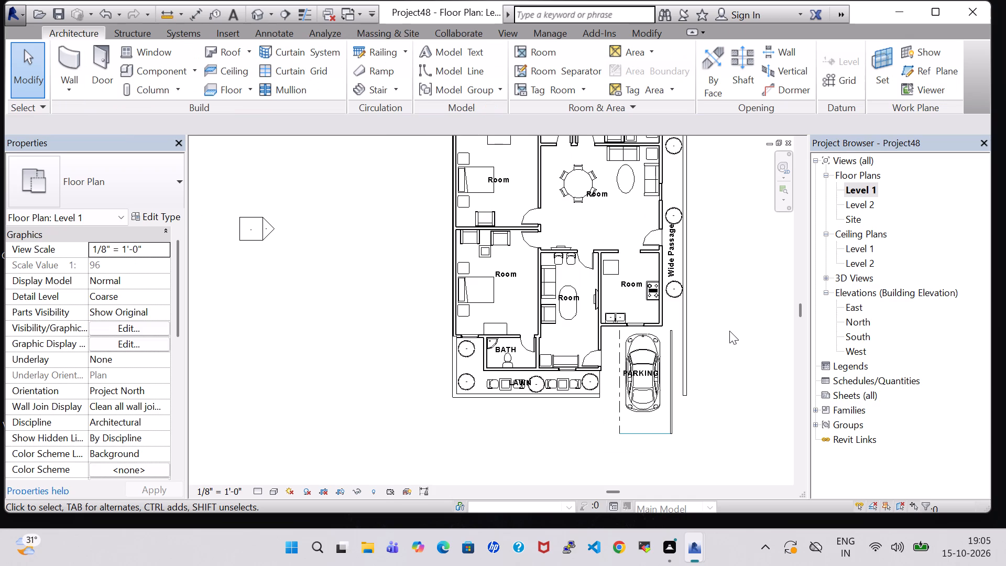
scroll(729, 331, "down", 1)
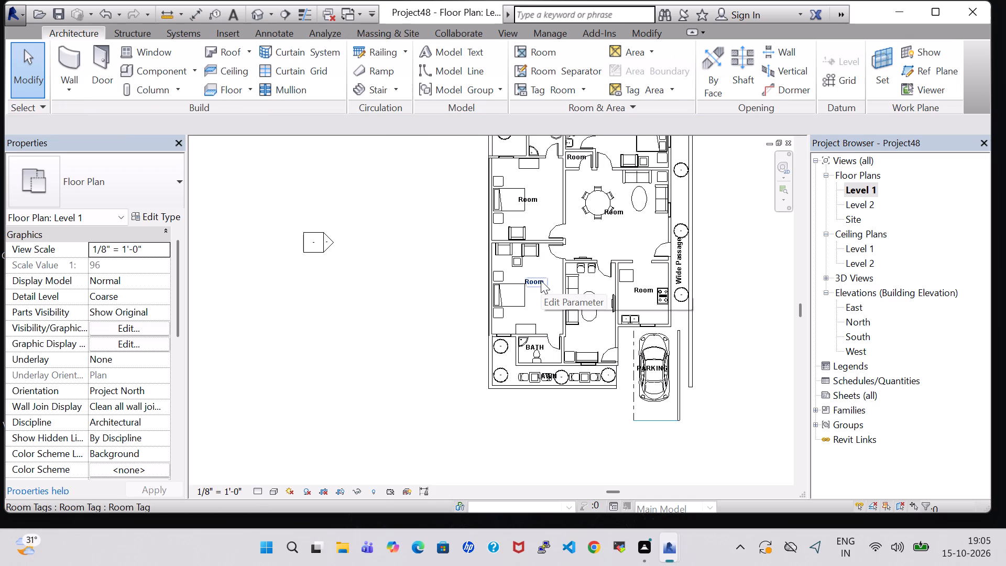
double_click(541, 280)
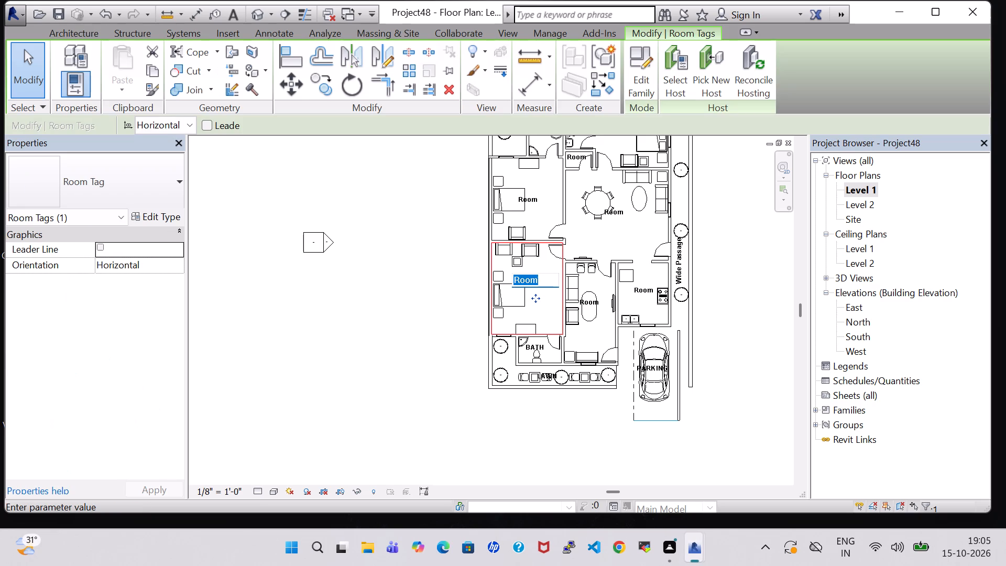
key("BackSpace")
type("BEDROOM")
key("Return")
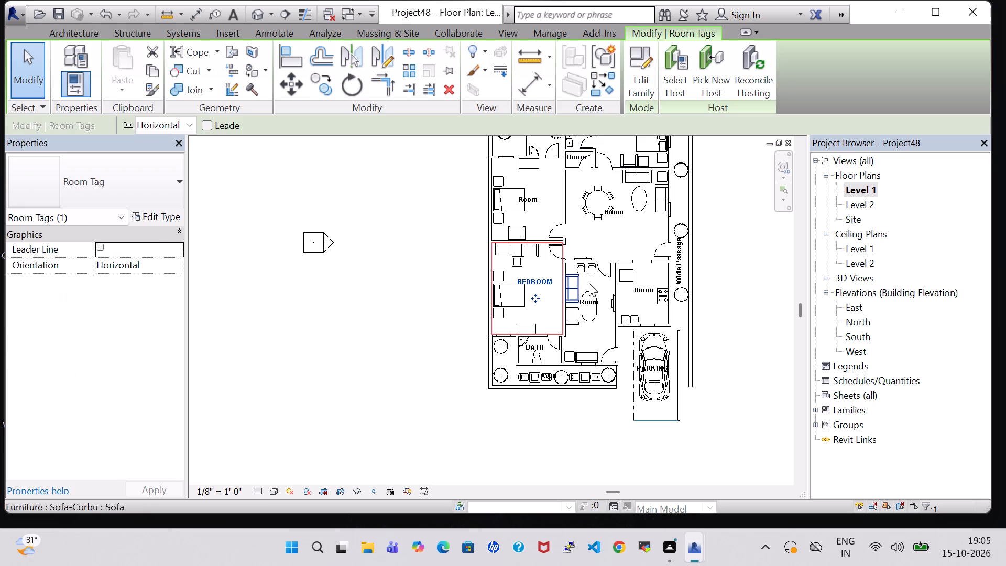
Rename the room with the sofas and oval table, between the front bedroom and the stove room, in capitals as DRAWNING.
scroll(707, 270, "up", 2)
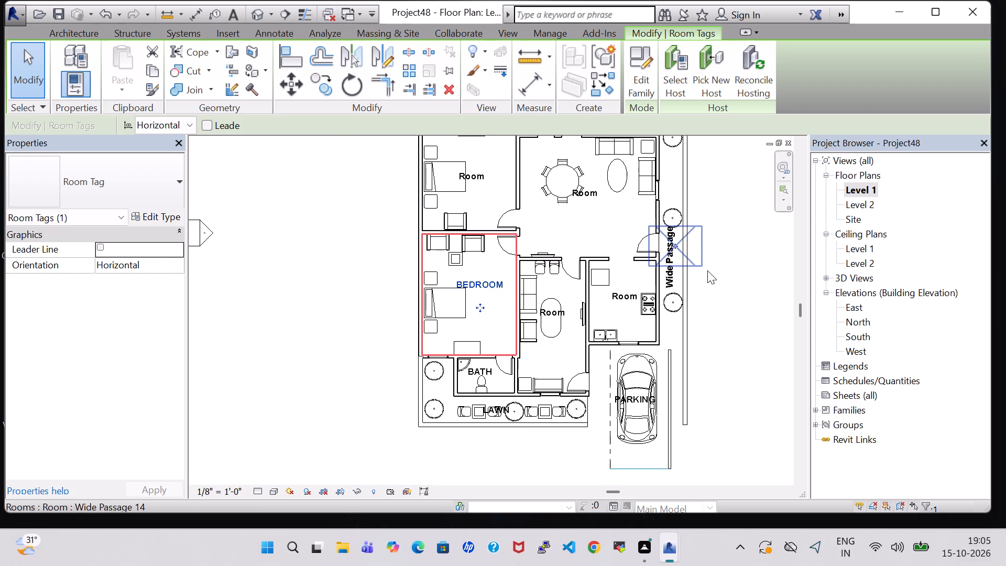
scroll(707, 270, "up", 2)
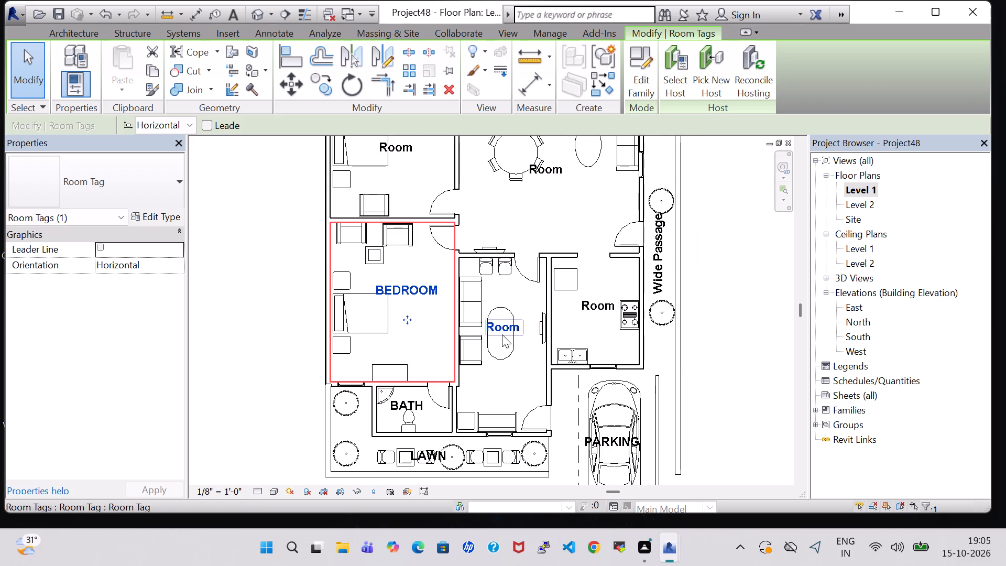
double_click(502, 330)
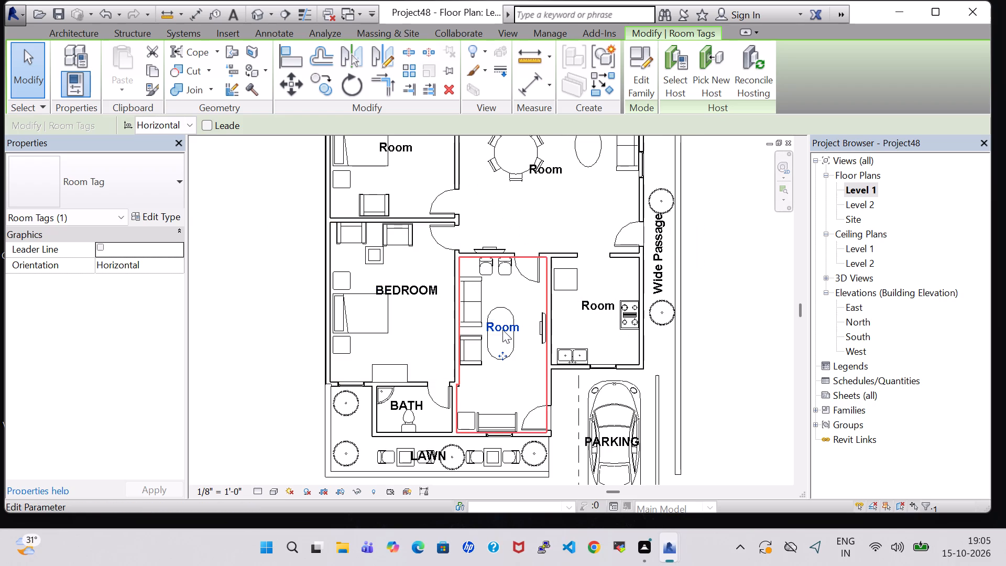
key("BackSpace")
key("c")
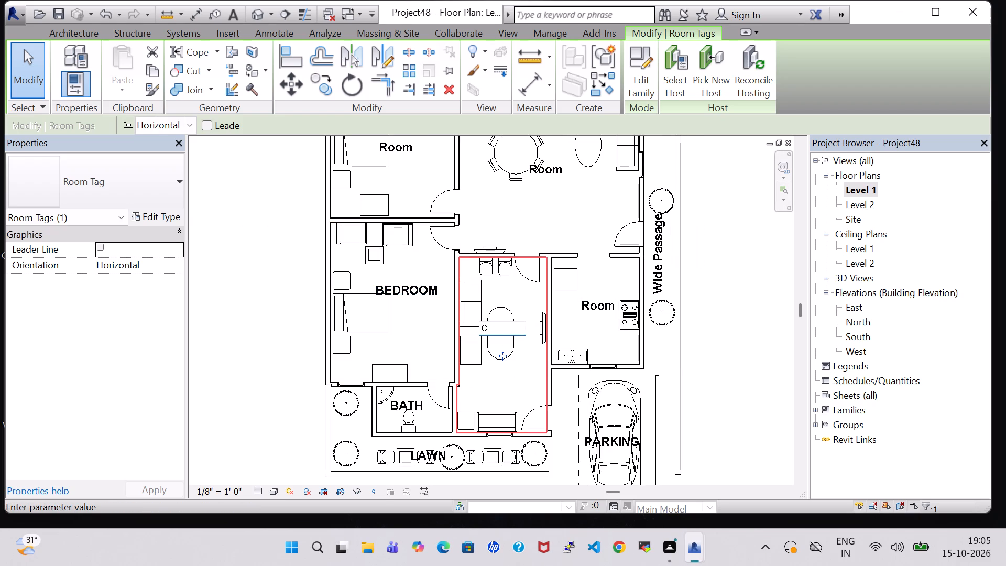
key("BackSpace")
type("DRAWNING")
key("Return")
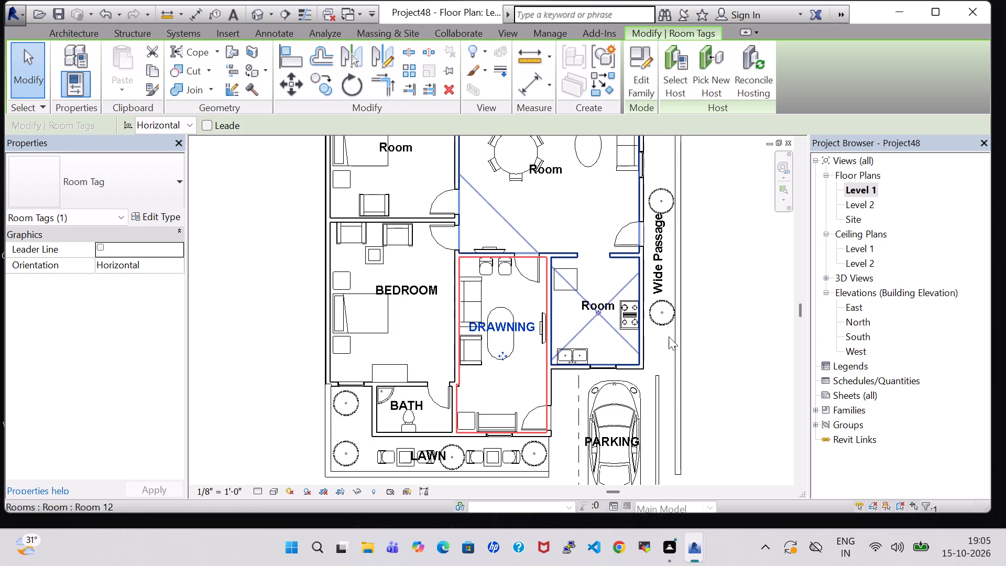
left_click(767, 315)
Nudge the DRAWNING tag four increments down the plan, toward the front of its room.
left_click(506, 326)
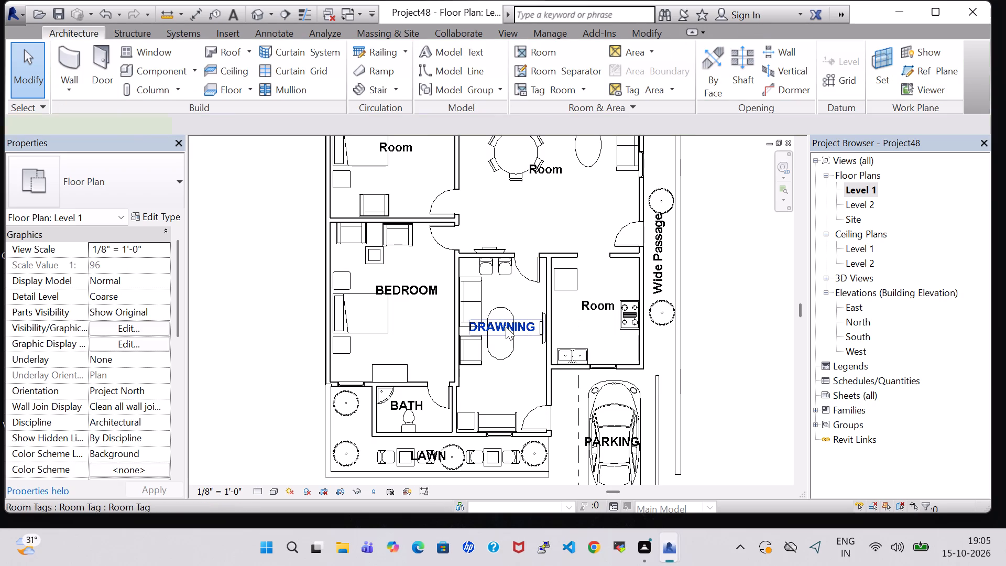
key("Down")
key("Down")
key("Down")
key("Down")
left_click(742, 323)
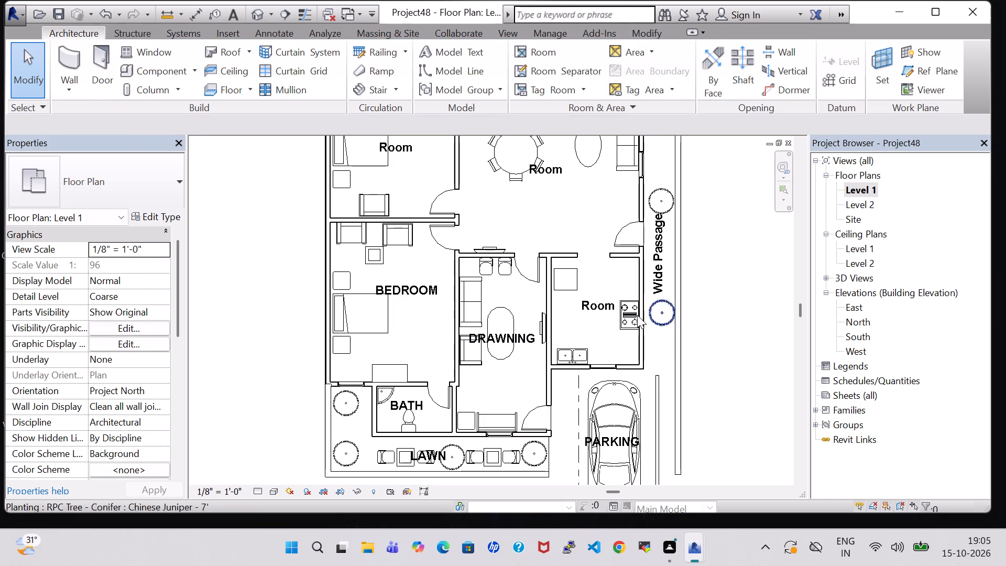
Rename the room with the stove and sink behind the parking area in capitals as KITCHEN.
double_click(587, 306)
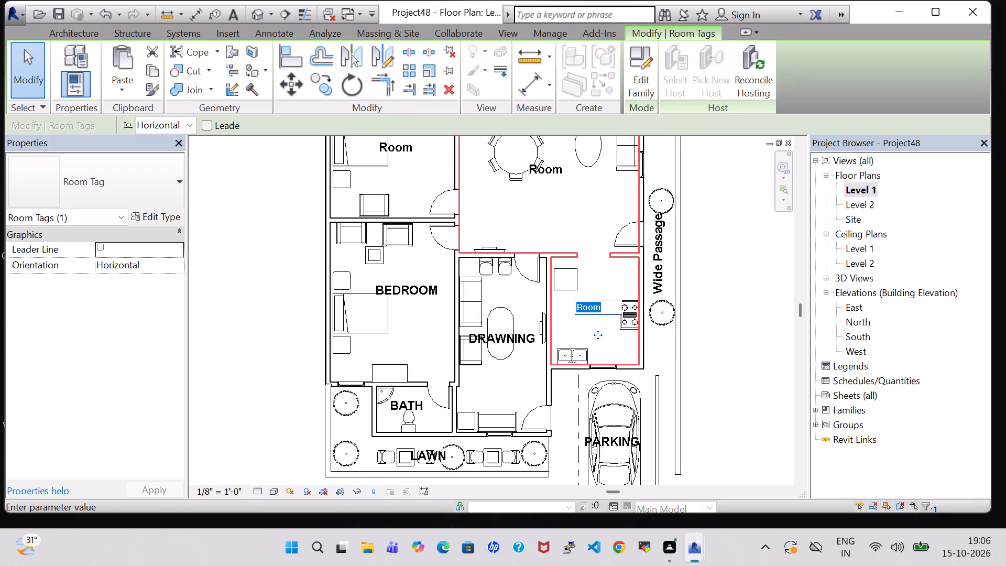
left_click(600, 308)
key("BackSpace")
key("BackSpace")
key("BackSpace")
key("BackSpace")
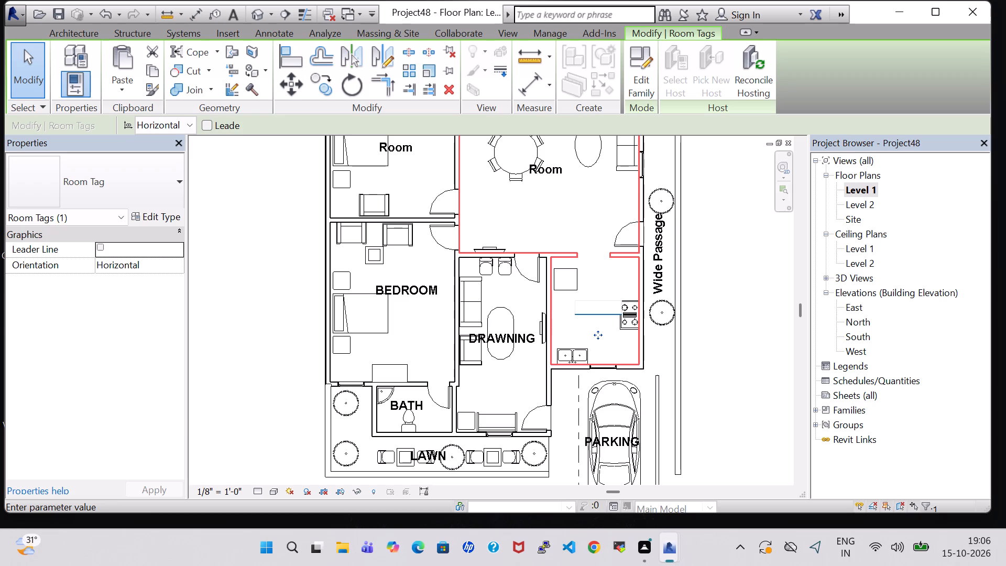
type("KITCHEN")
key("Return")
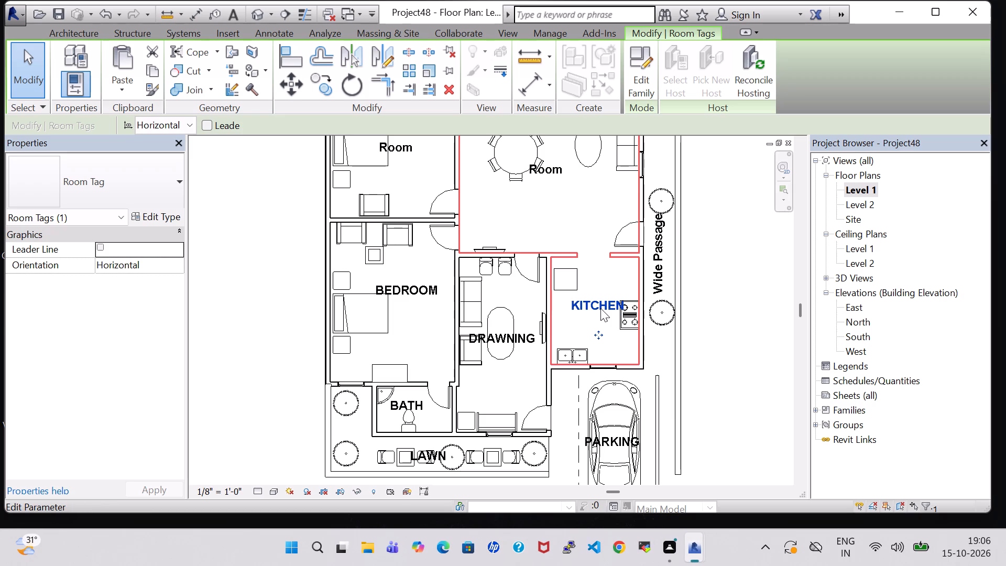
left_click(761, 287)
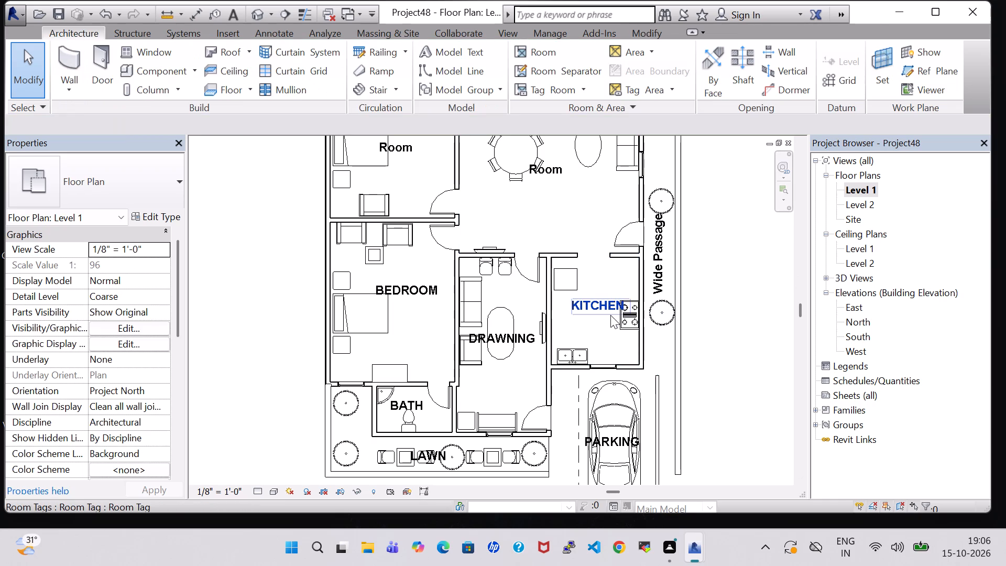
Nudge the KITCHEN tag two increments sideways, away from the stove.
left_click(607, 311)
key("Left")
key("Left")
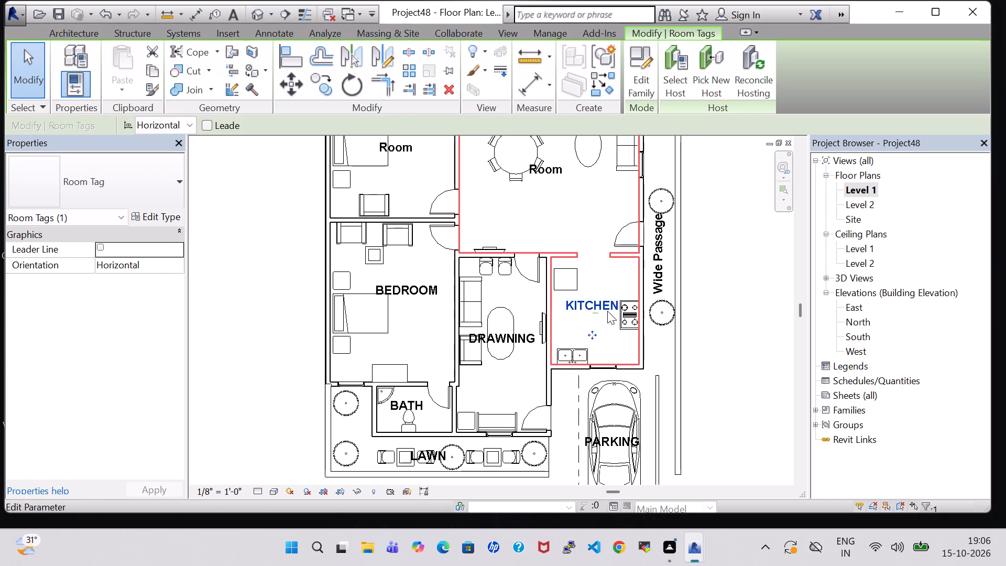
left_click(709, 292)
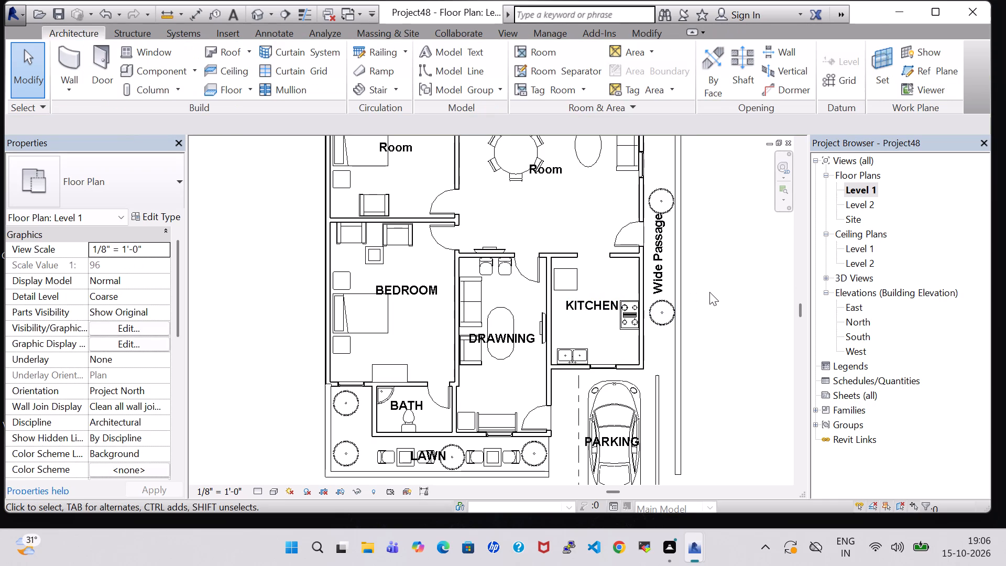
Rename the room with the bed directly behind the front bedroom in capitals as BEDROOM.
scroll(736, 221, "down", 1)
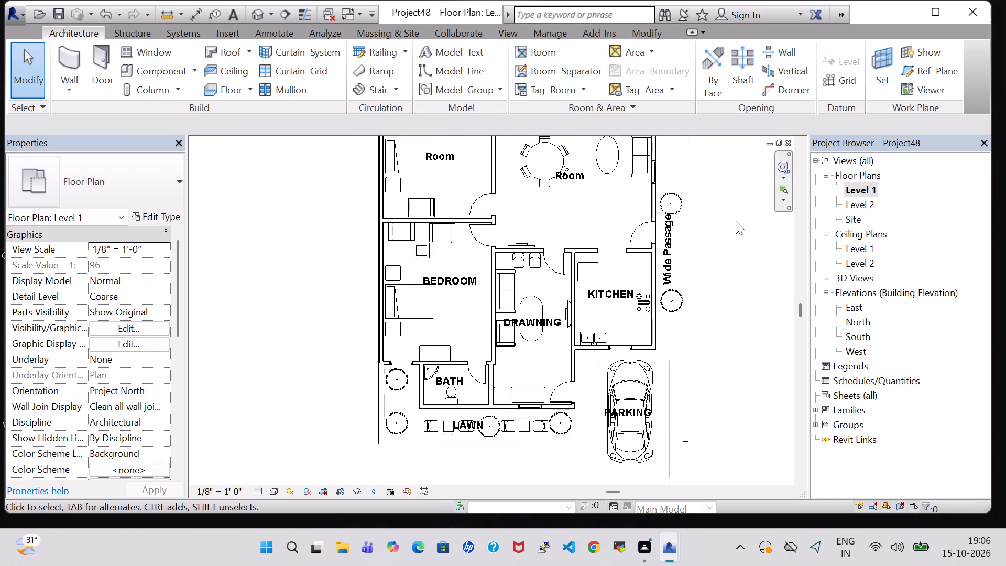
middle_click_drag(736, 221, 737, 304)
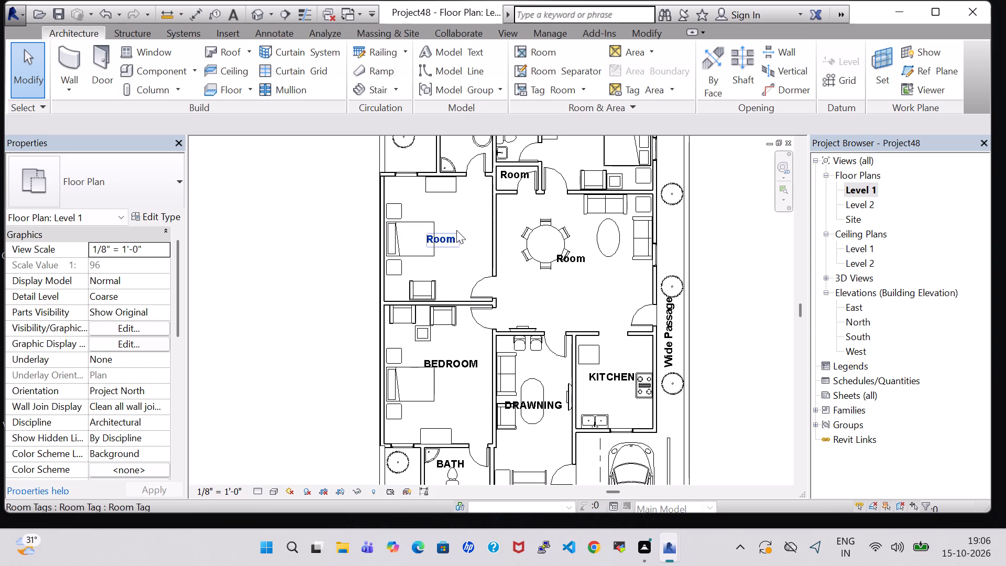
double_click(456, 236)
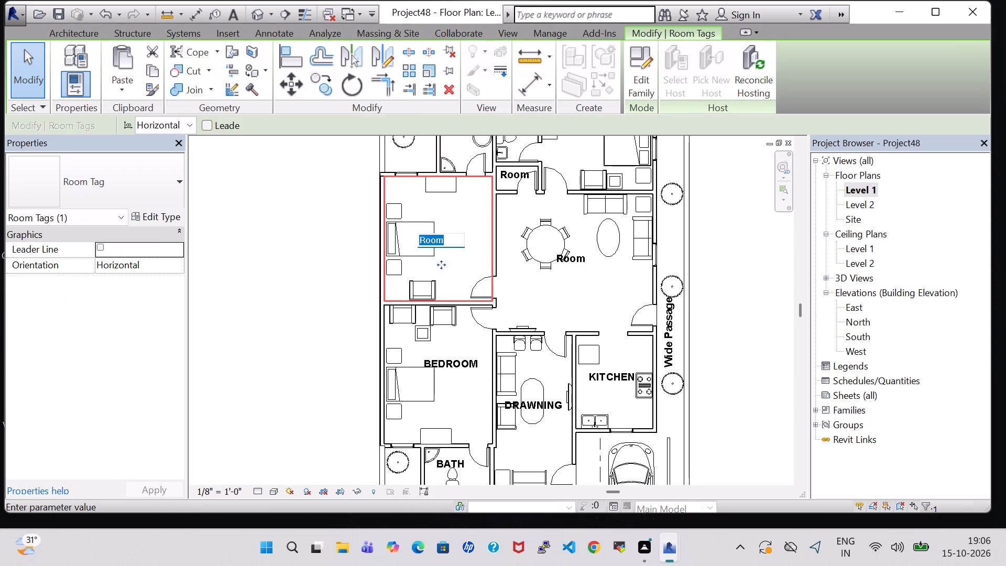
key("BackSpace")
type("BEDROOM")
key("Return")
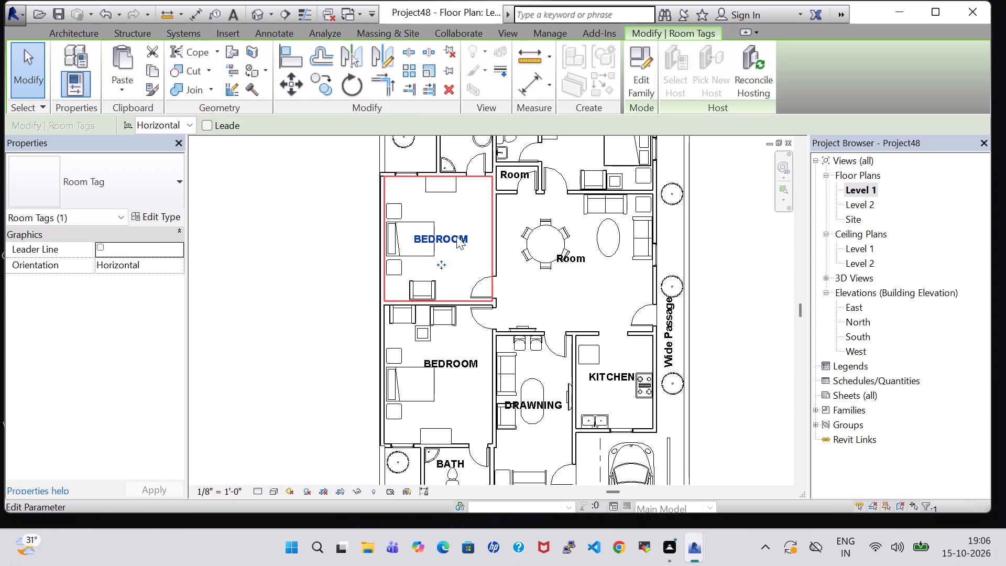
left_click(728, 288)
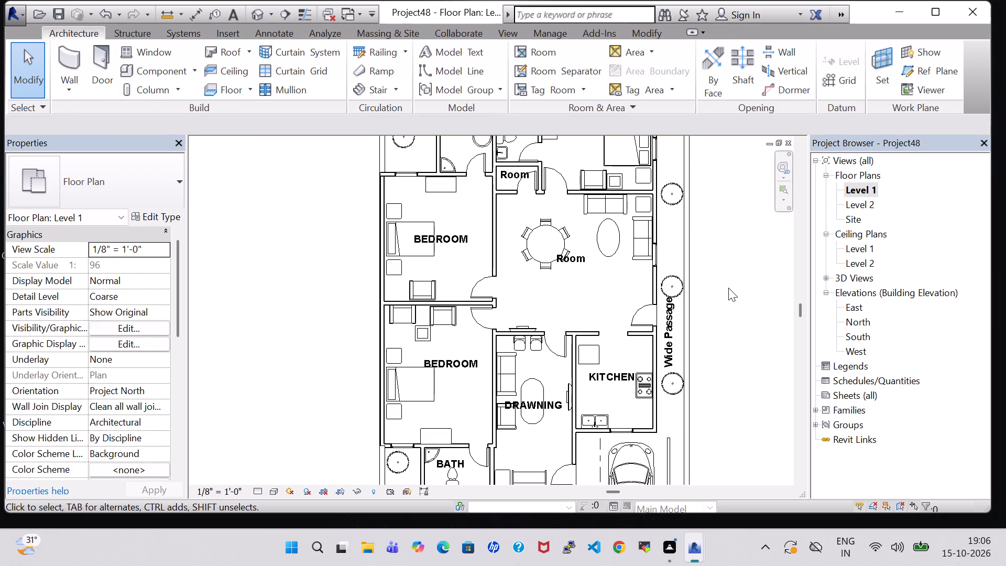
Rename the toilet and tub room at the rear of the second bedroom in capitals as BATH.
scroll(728, 244, "down", 1)
middle_click_drag(728, 244, 731, 342)
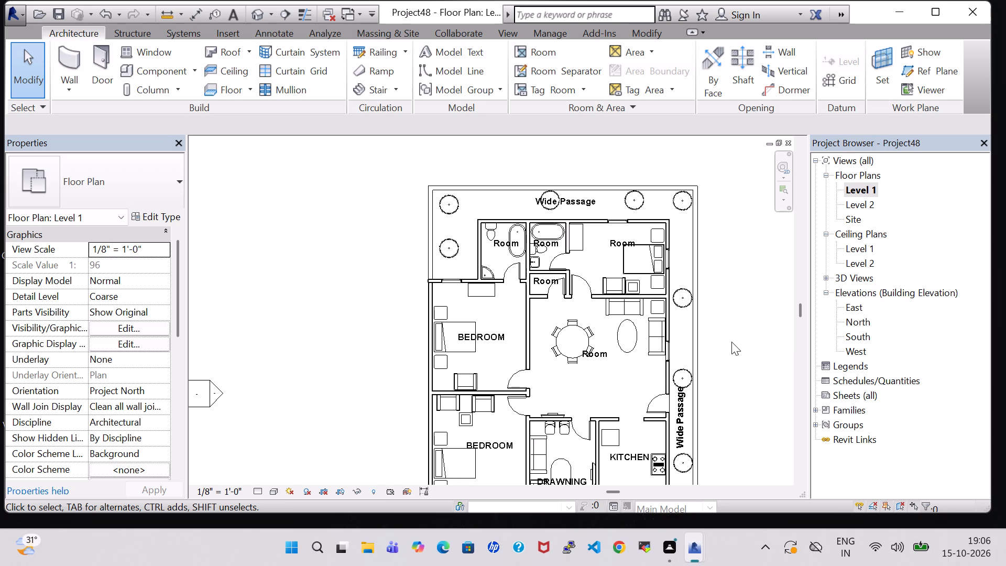
left_click(513, 239)
left_click(513, 239)
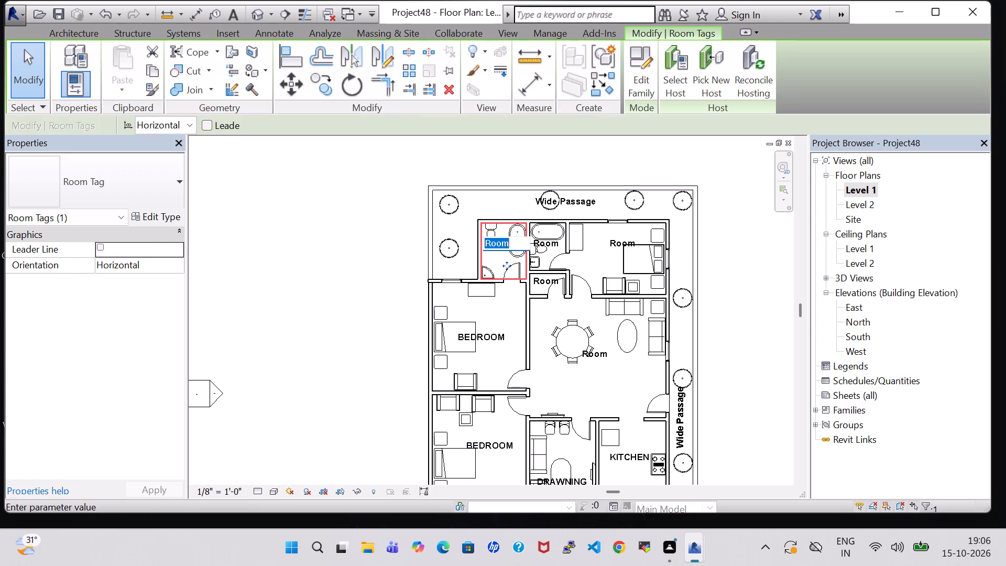
key("BackSpace")
type("BATH")
key("Return")
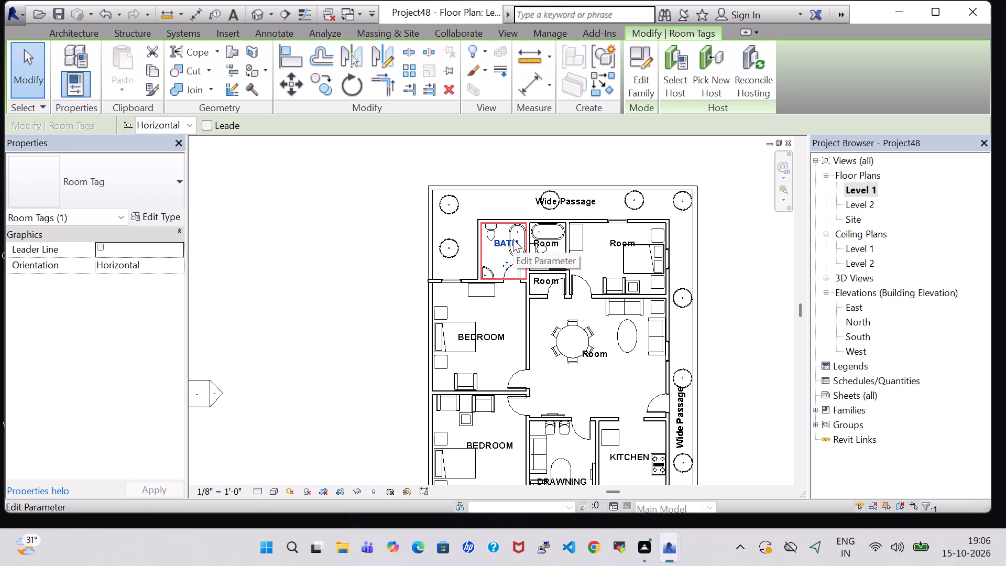
Nudge that rear BATH tag two increments away from the bathtub and two toward the adjoining bedroom.
key("Left")
key("Left")
key("Down")
key("Down")
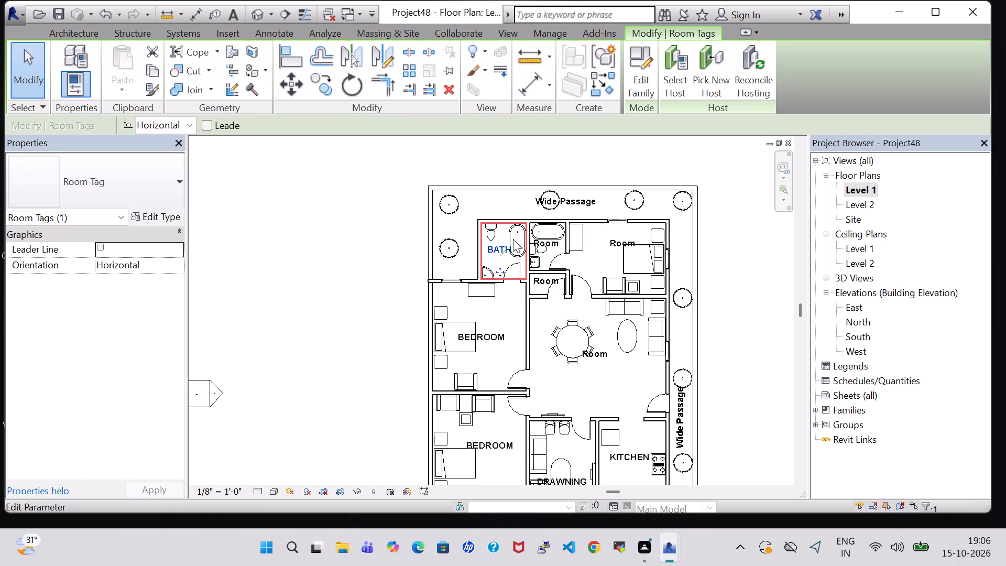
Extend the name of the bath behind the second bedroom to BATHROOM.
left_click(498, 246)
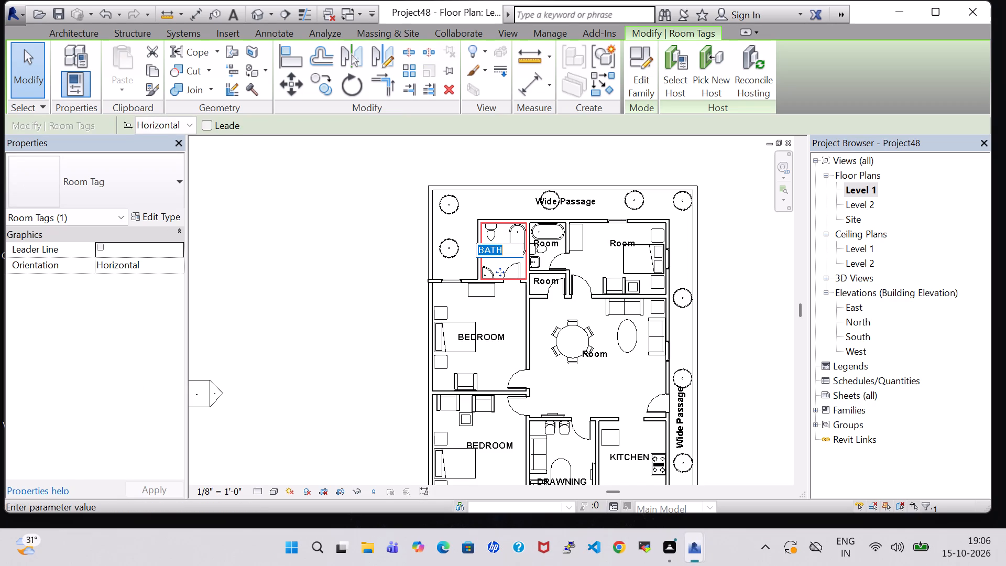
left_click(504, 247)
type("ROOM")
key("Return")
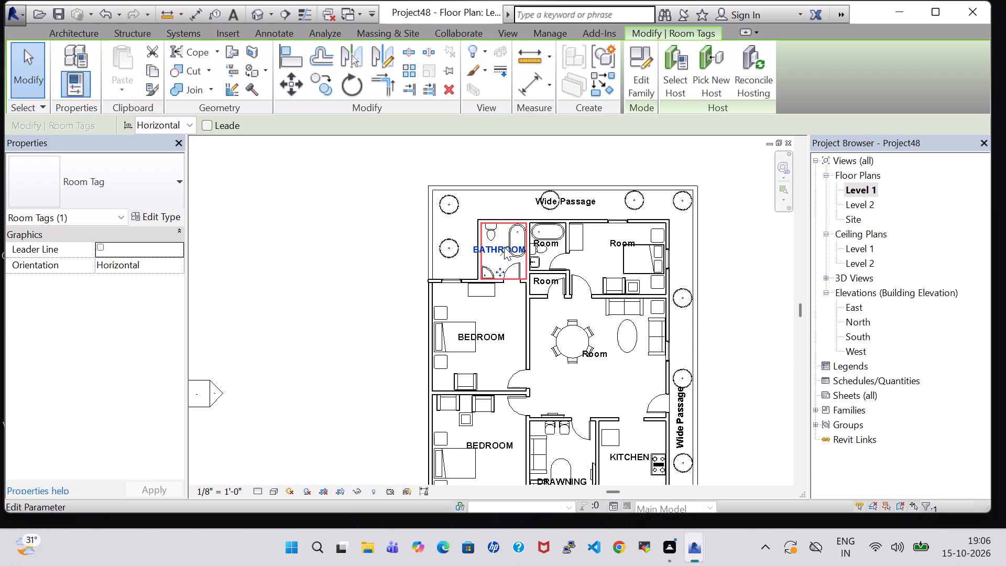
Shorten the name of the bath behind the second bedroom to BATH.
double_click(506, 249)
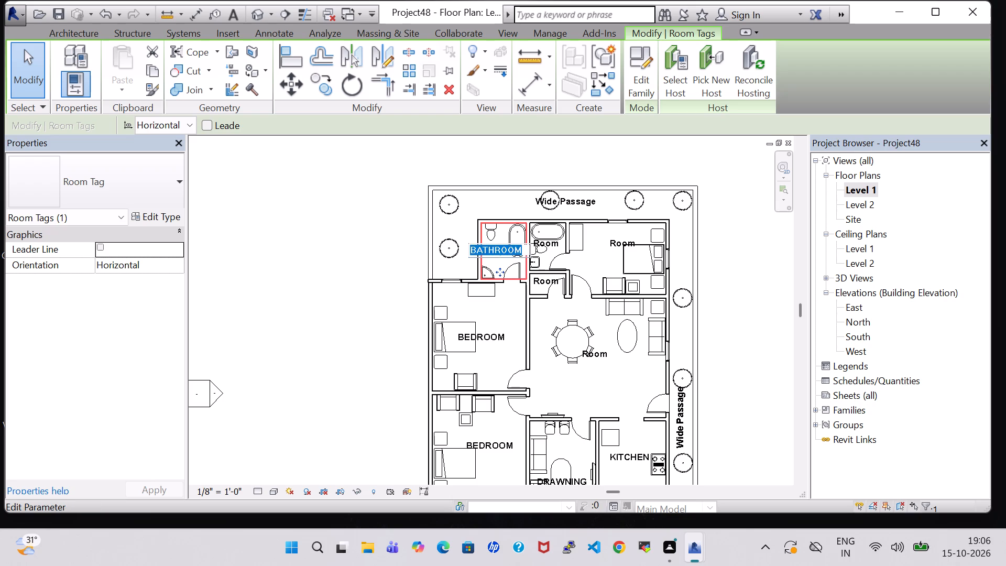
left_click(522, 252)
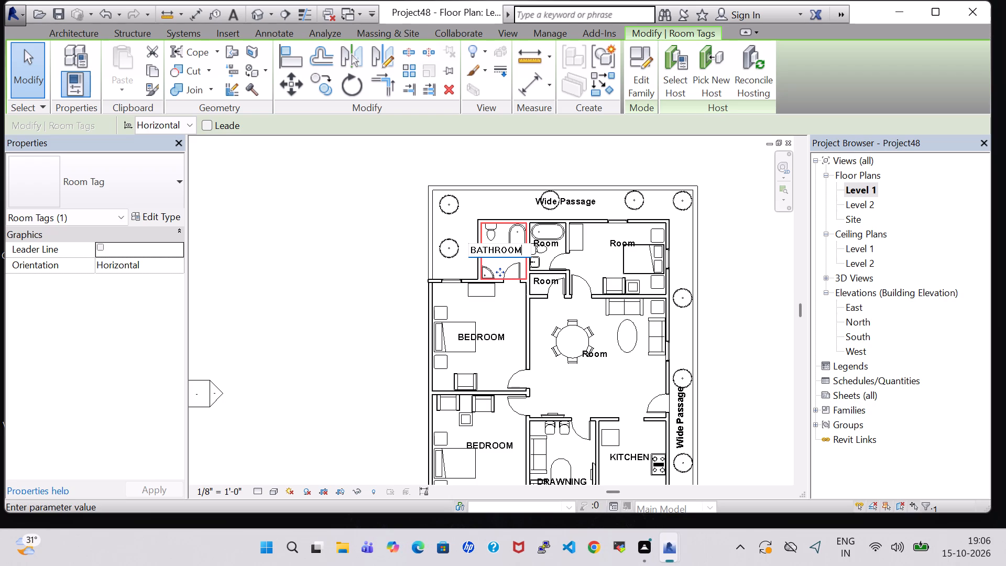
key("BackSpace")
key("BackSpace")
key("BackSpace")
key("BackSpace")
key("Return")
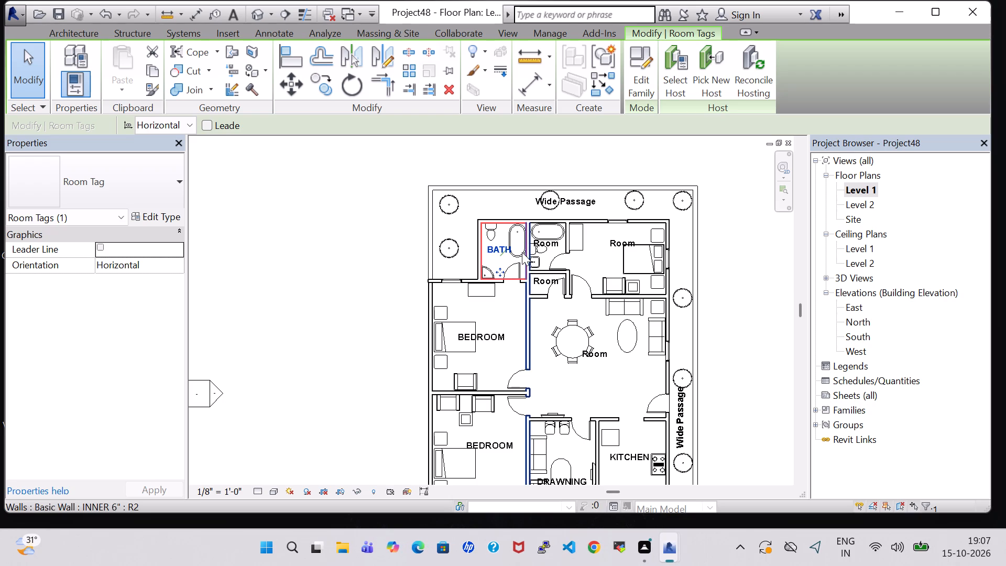
Rename the neighbouring bathtub room, between the rear bath and the rear bedroom, in capitals as A.BATH.
double_click(550, 241)
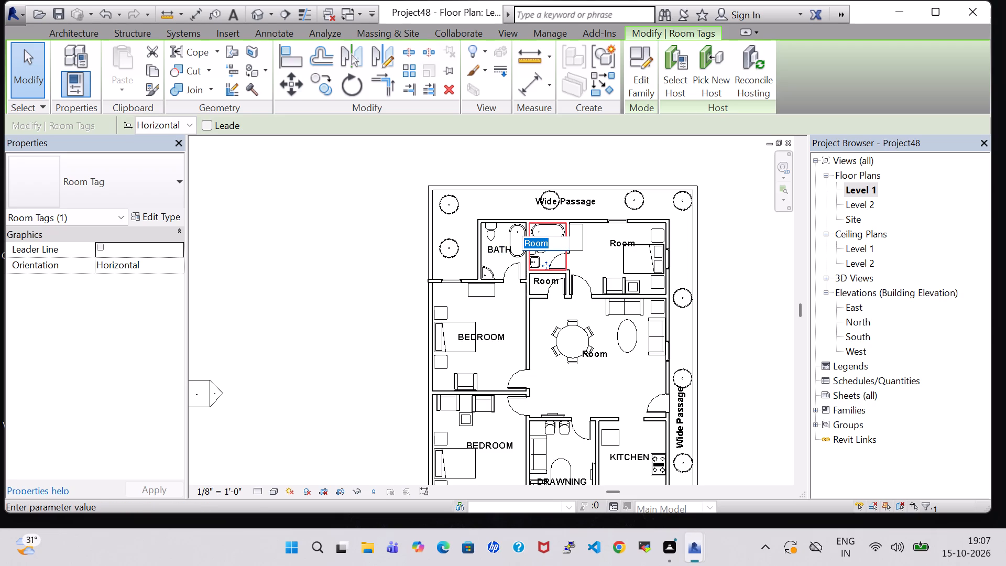
key("BackSpace")
key("a")
key("period")
type("BATH")
key("Return")
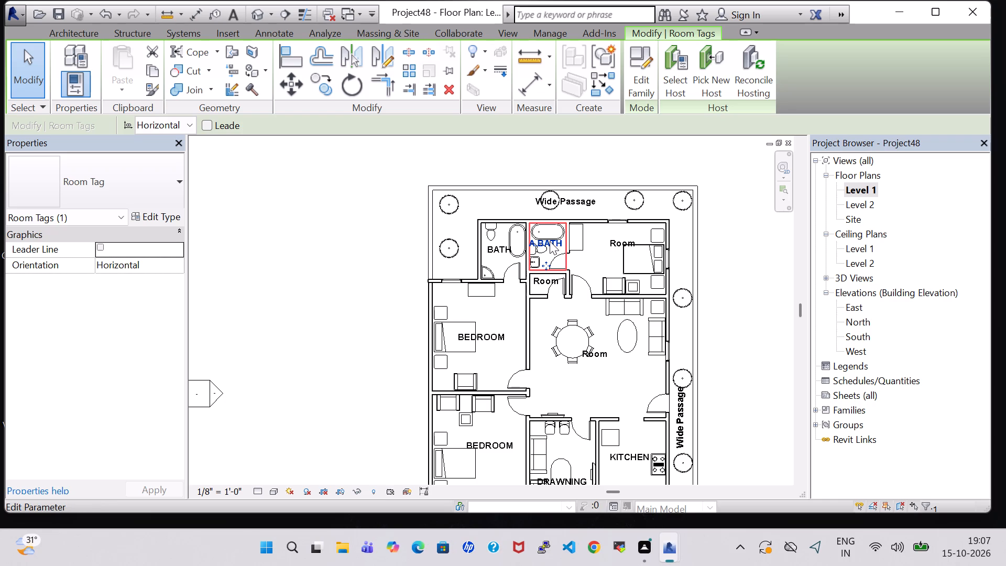
Rename the rear bath behind the second bedroom as A.BATH by prefixing its existing name.
double_click(498, 248)
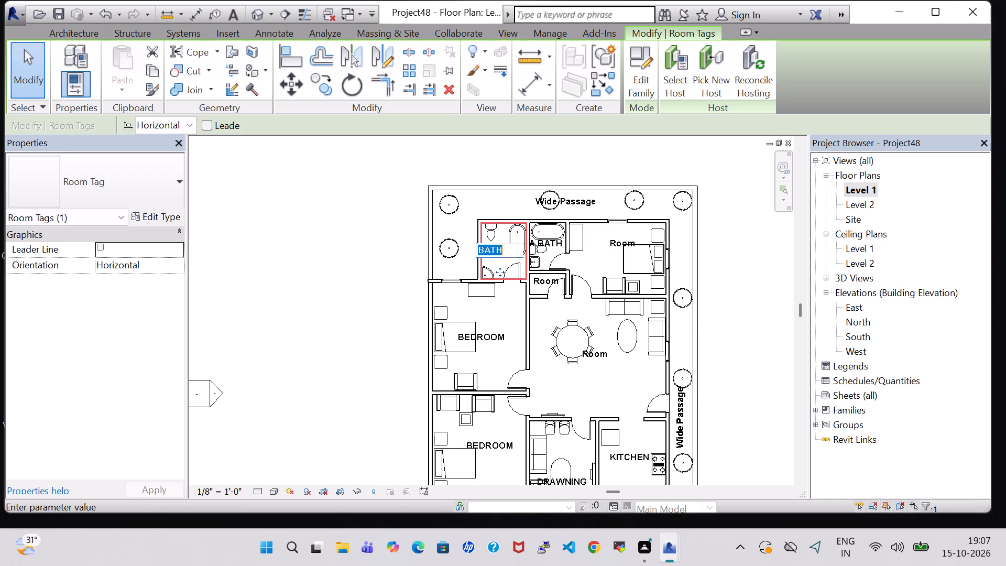
left_click(481, 247)
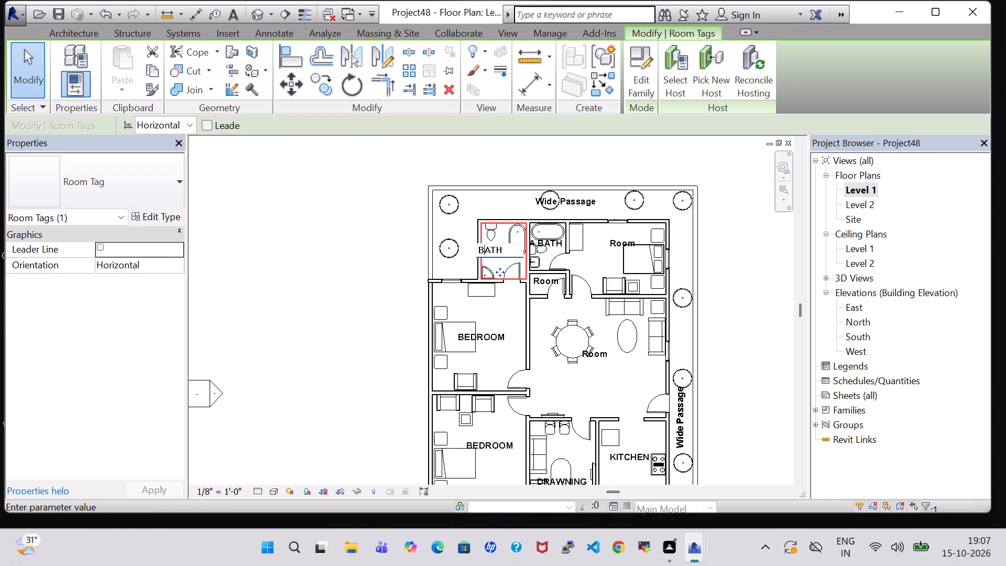
left_click(479, 249)
key("a")
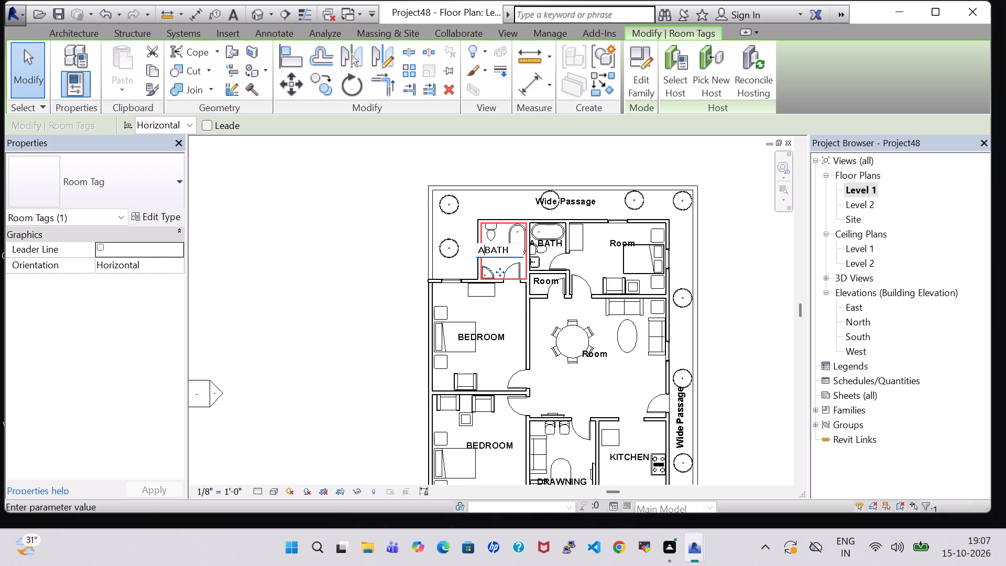
key("period")
key("Return")
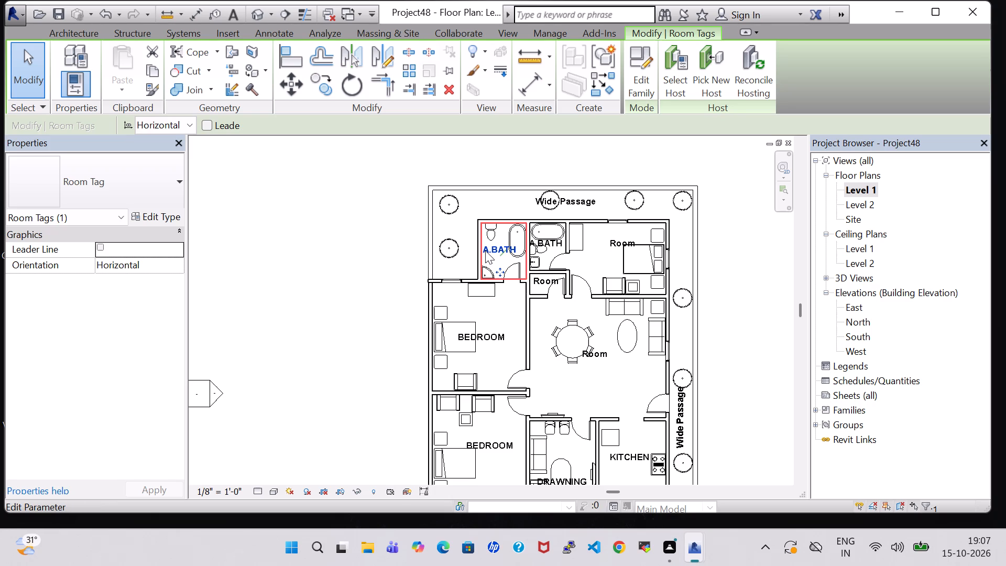
Rename the rear bedroom, beside the A.BATH with the bathtub, in capitals as BEDROOM.
double_click(626, 240)
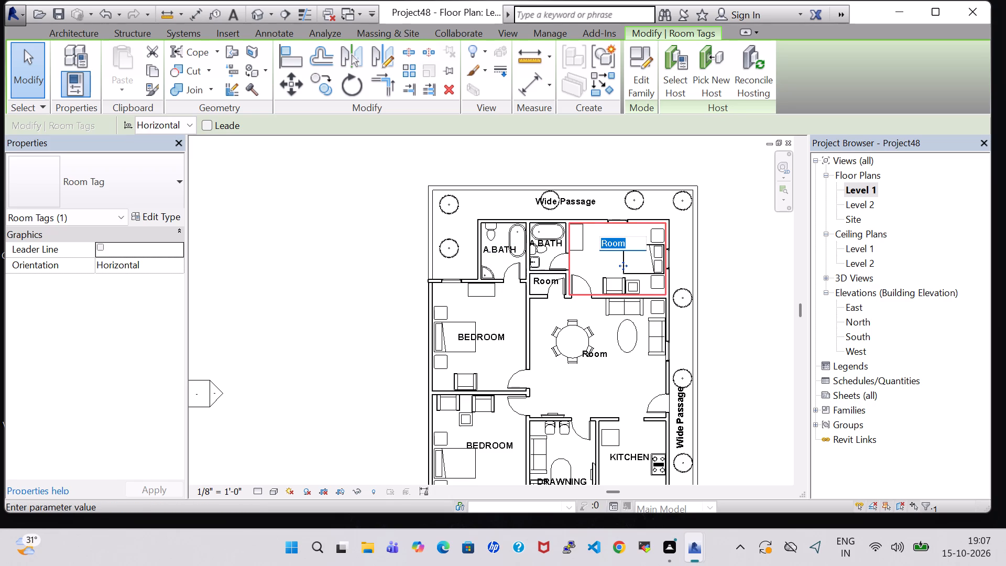
key("BackSpace")
type("BEDROOM")
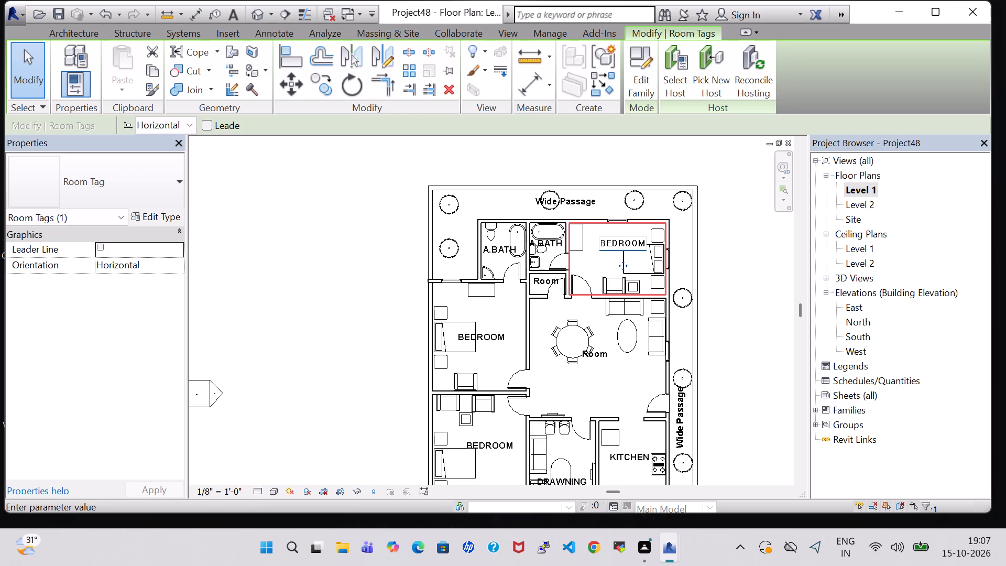
key("Return")
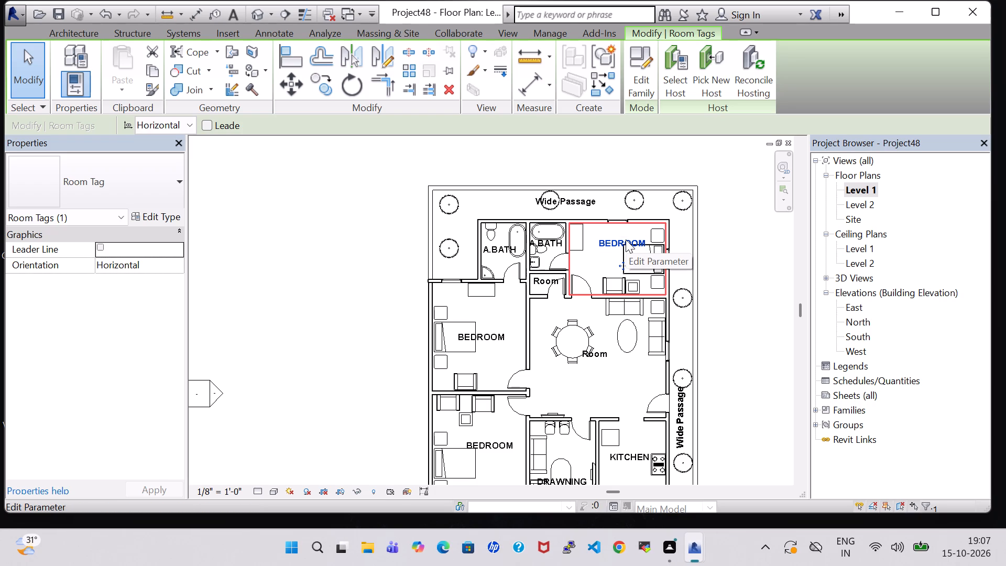
Nudge the rear BEDROOM tag off the bed, a net three increments toward the A.BATH and two toward the large central room.
key("Up")
key("Up")
key("Left")
key("Left")
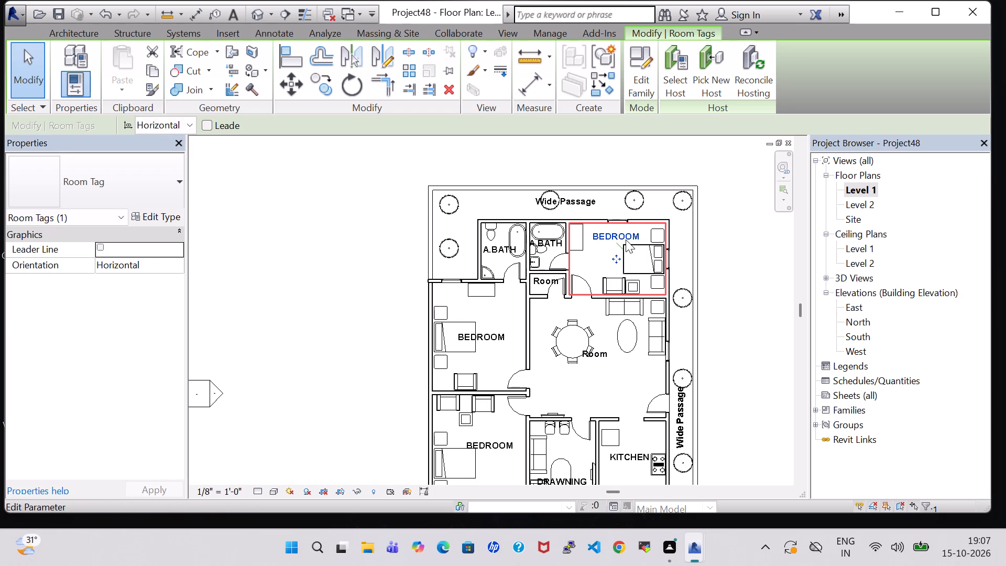
key("Down")
key("Down")
key("Down")
key("Down")
key("Left")
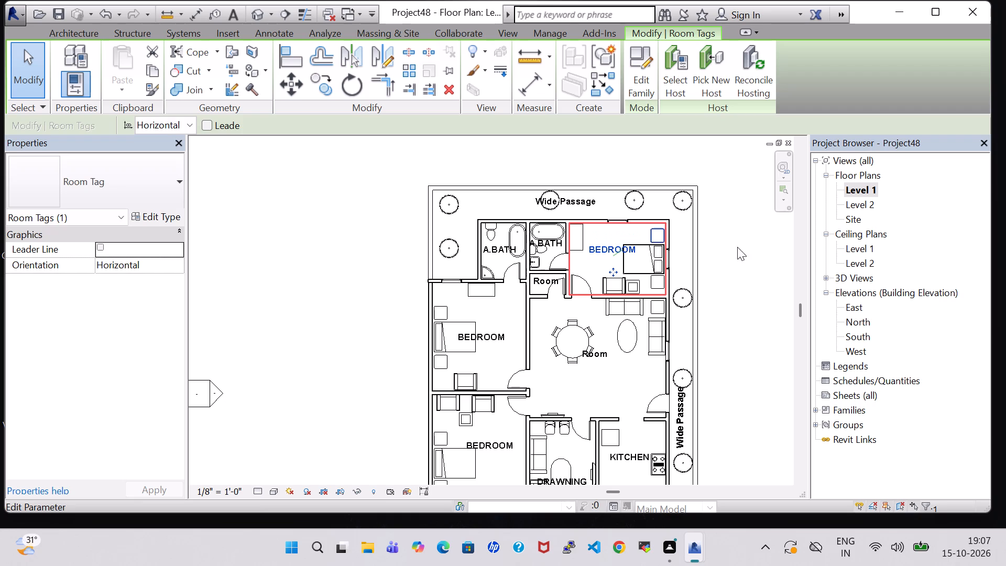
left_click(763, 254)
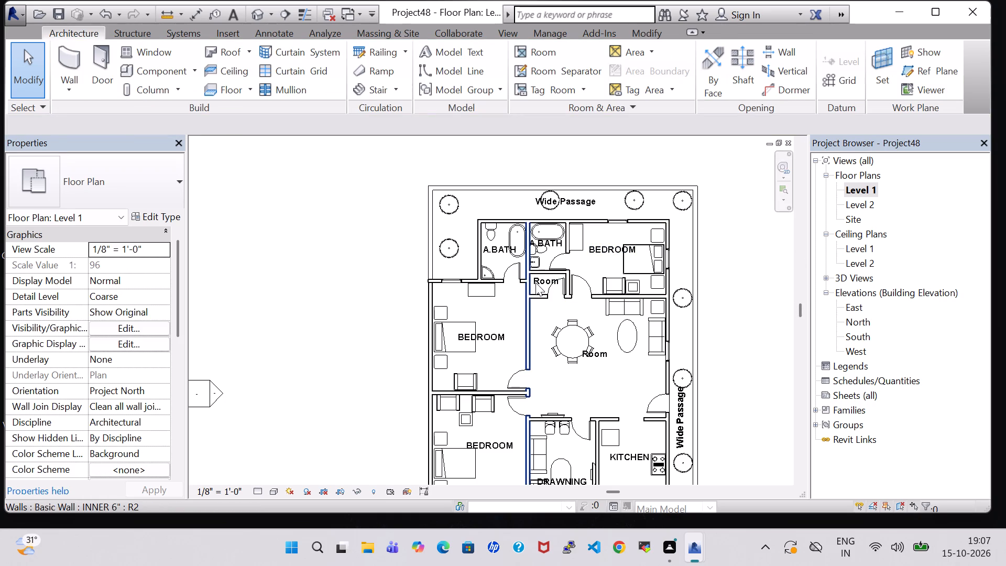
Rename the small room between the rear A.BATH and the large central room in capitals as STORE.
left_click(539, 282)
left_click(539, 282)
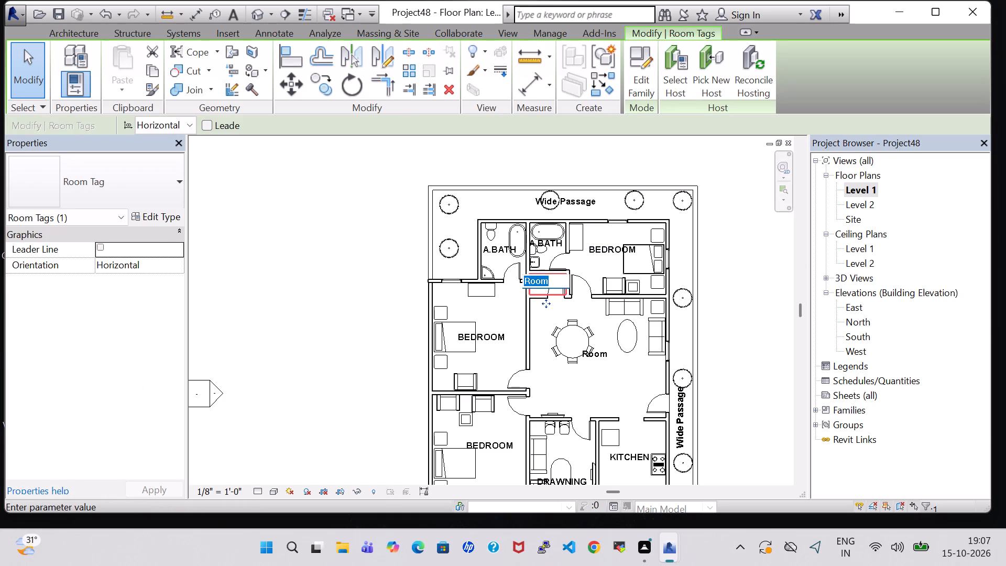
left_click(555, 282)
key("BackSpace")
key("BackSpace")
key("BackSpace")
key("BackSpace")
key("s")
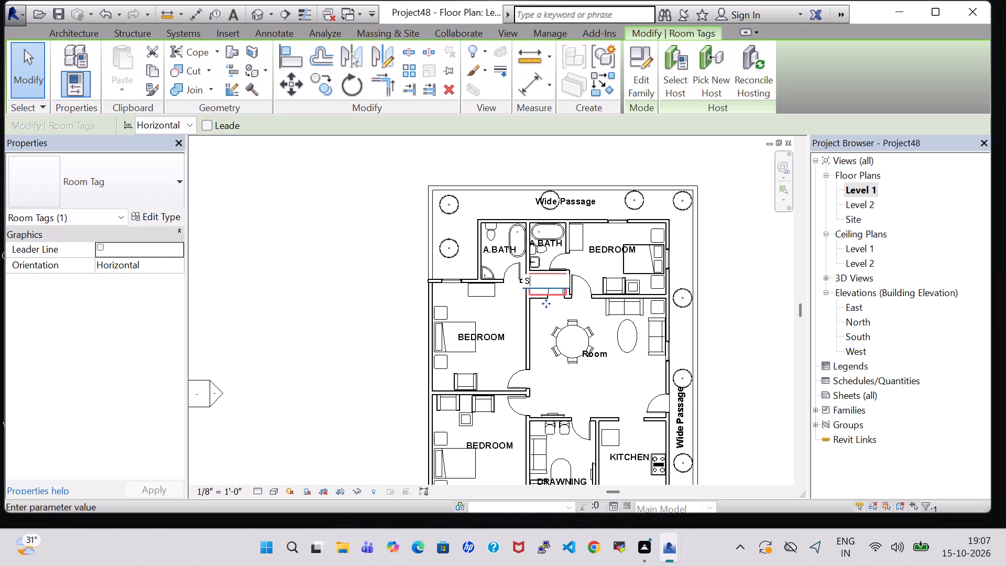
type("TORE")
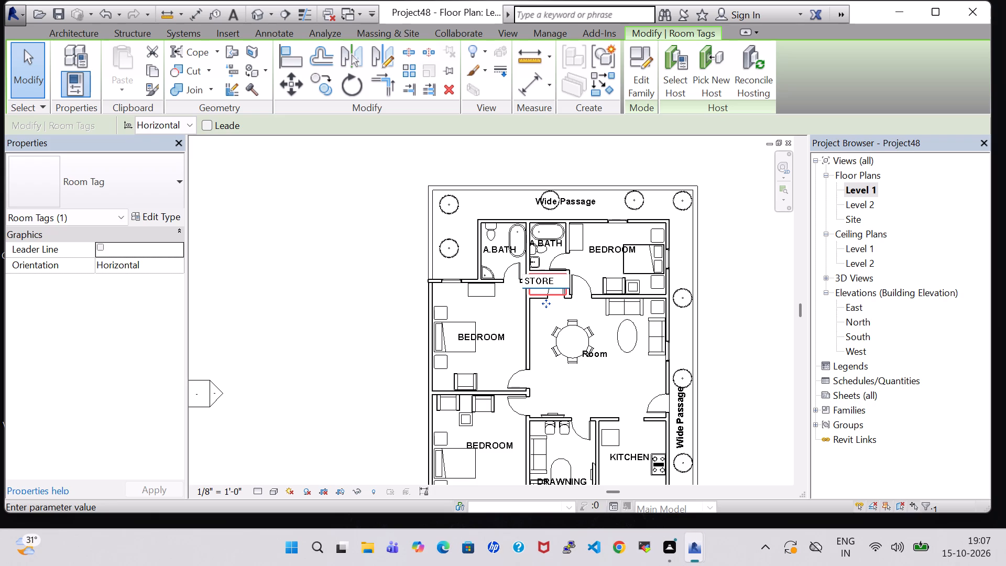
key("Return")
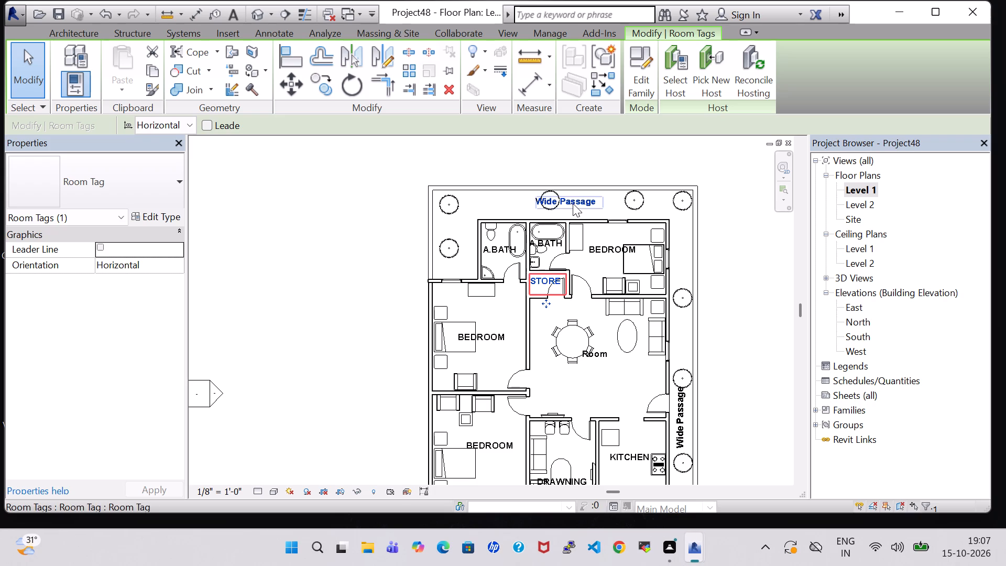
Rename the rear outdoor passage behind the house in capitals as WIDE PASSAGE.
double_click(573, 203)
key("BackSpace")
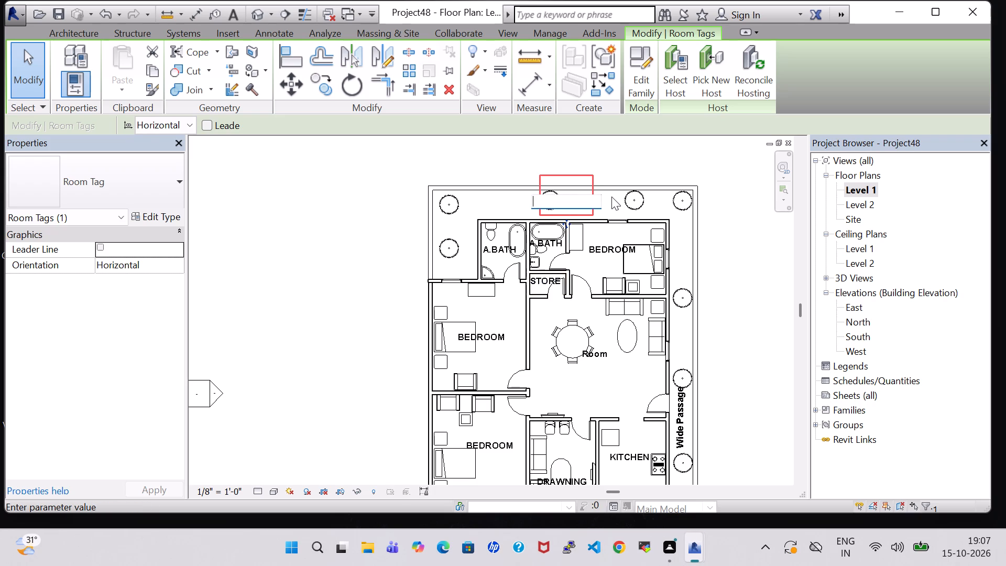
type("WIDE PASSAGE")
key("Return")
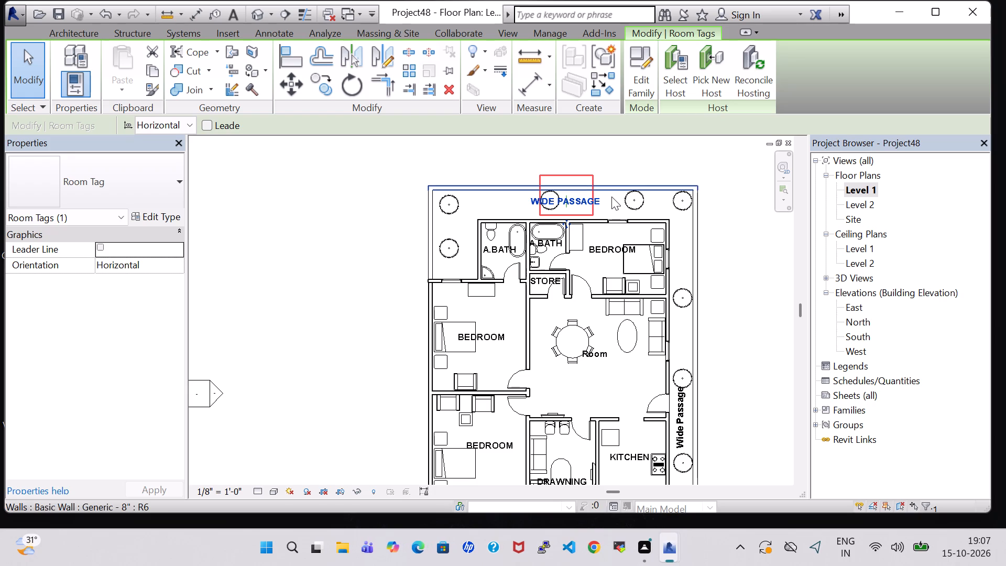
left_click(752, 226)
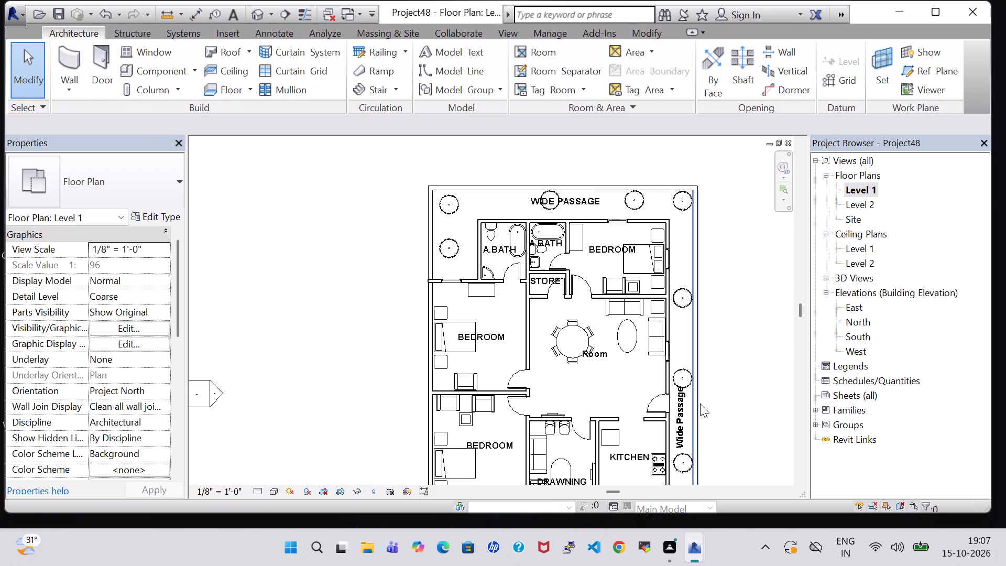
Rename the side outdoor passage with the vertical tag in capitals as WIDE PASSAGE.
double_click(685, 419)
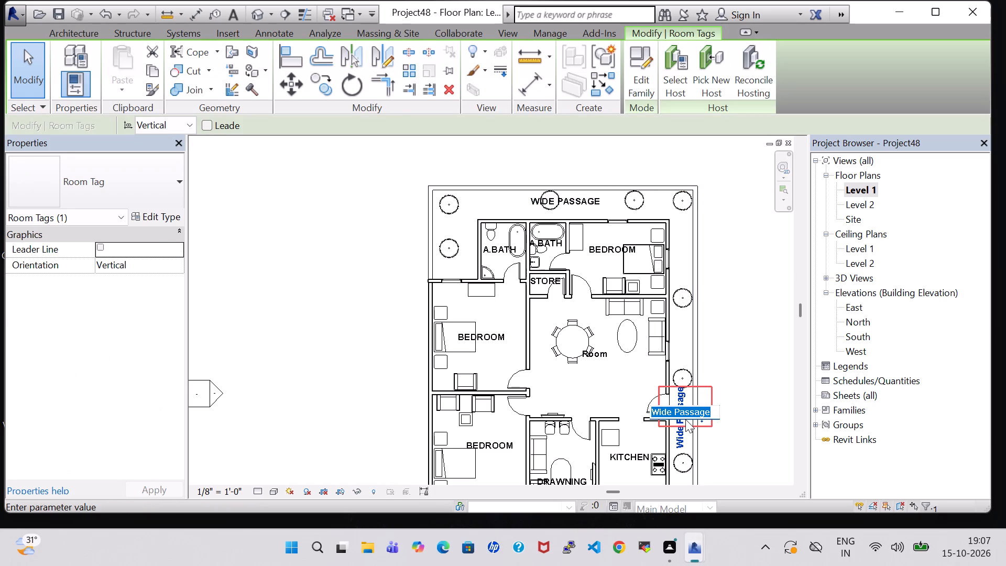
key("BackSpace")
type("WIDE PASSAGE")
key("Return")
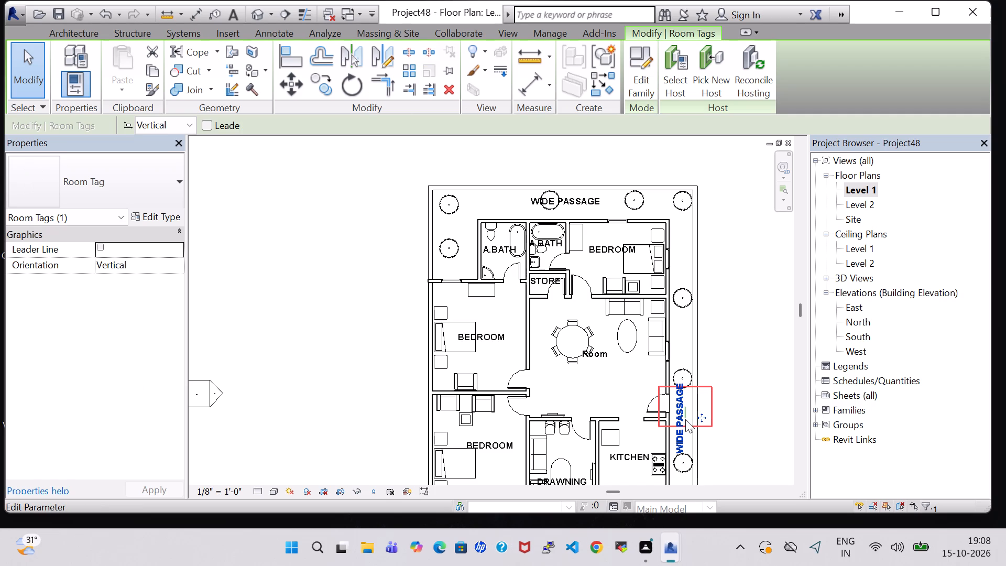
left_click(717, 360)
Rename the large central room with the dining table and sofas in capitals as LOUNGE.
middle_click_drag(734, 394, 736, 311)
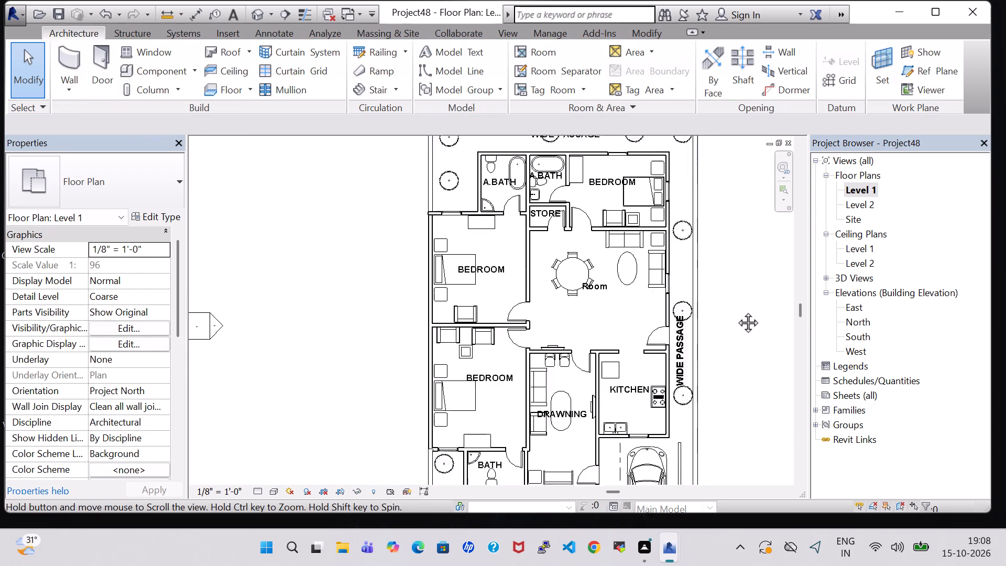
middle_click_drag(736, 311, 740, 273)
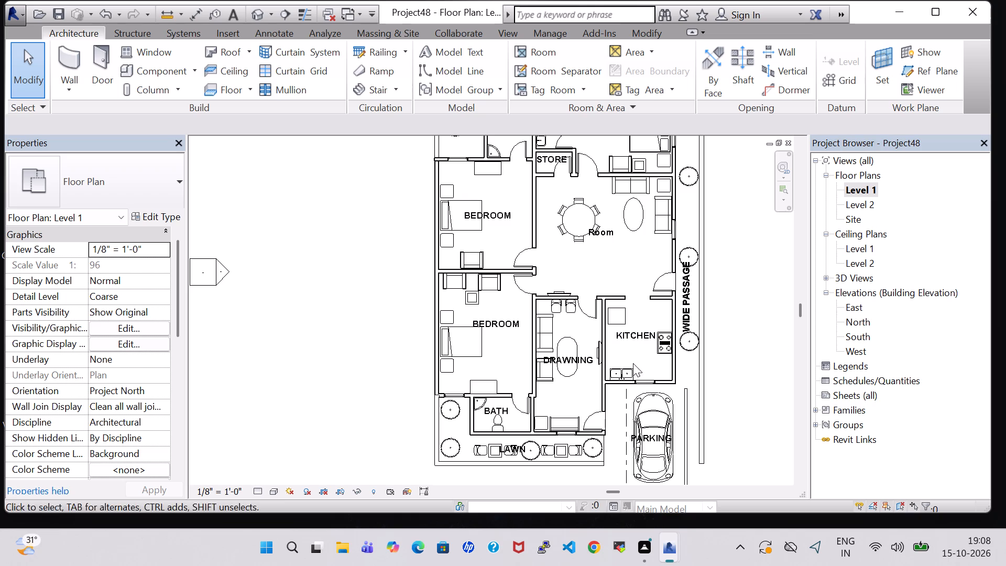
scroll(544, 325, "down", 2)
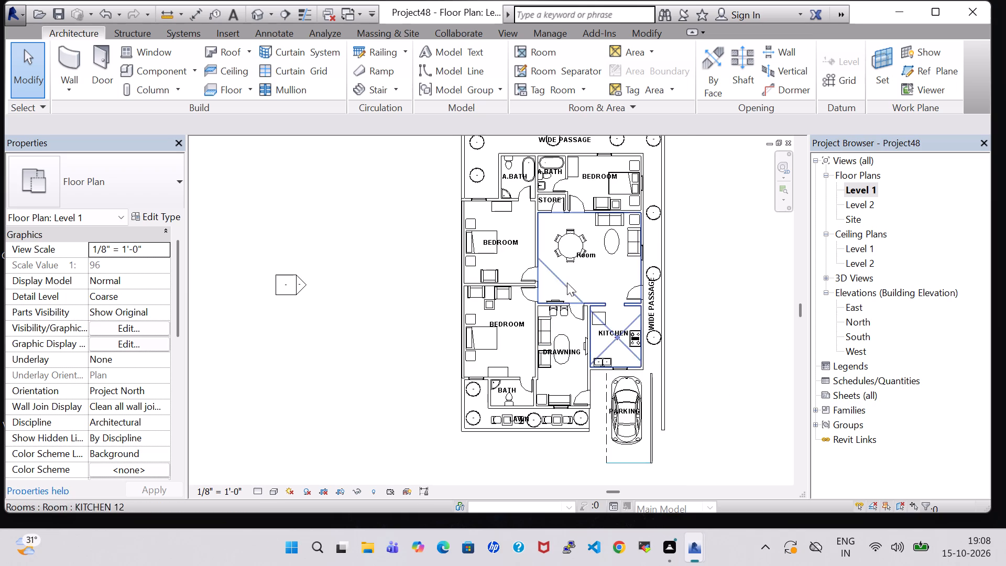
left_click(594, 258)
left_click(594, 258)
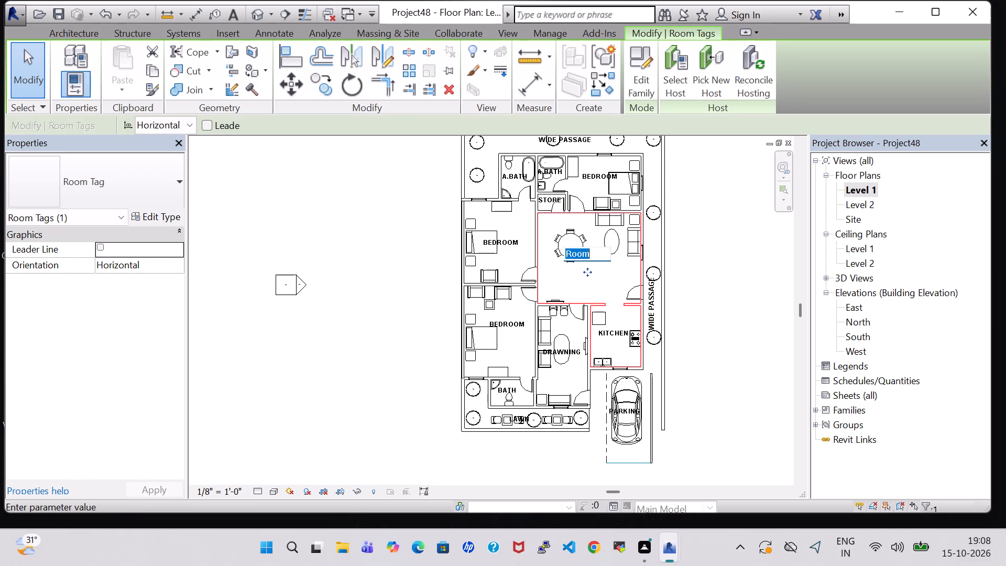
key("BackSpace")
type("LOUNGE")
key("Return")
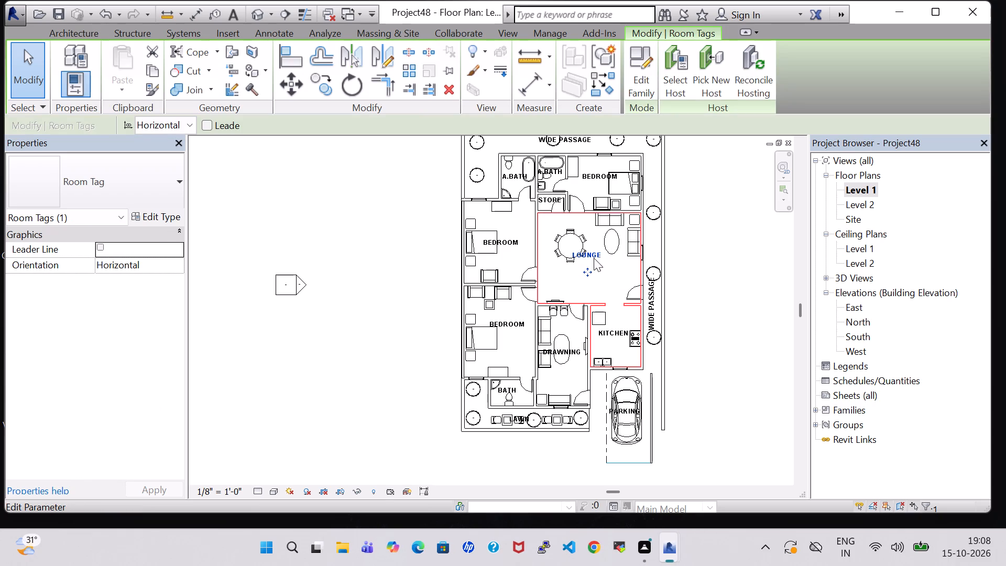
Nudge the LOUNGE tag three increments away from the dining table toward the drawing room and two toward the bedrooms.
key("Down")
key("Down")
key("Down")
key("Left")
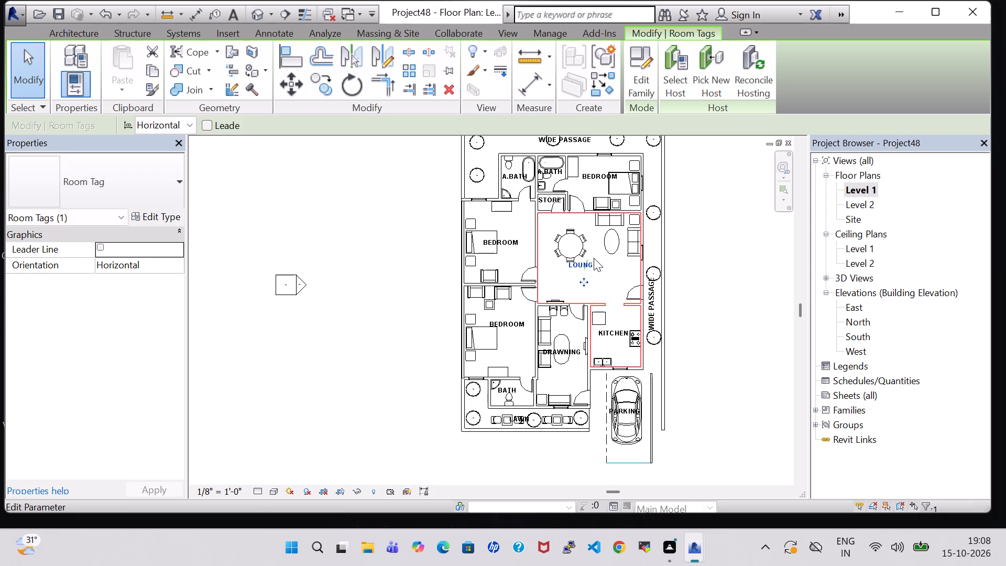
key("Left")
left_click(696, 273)
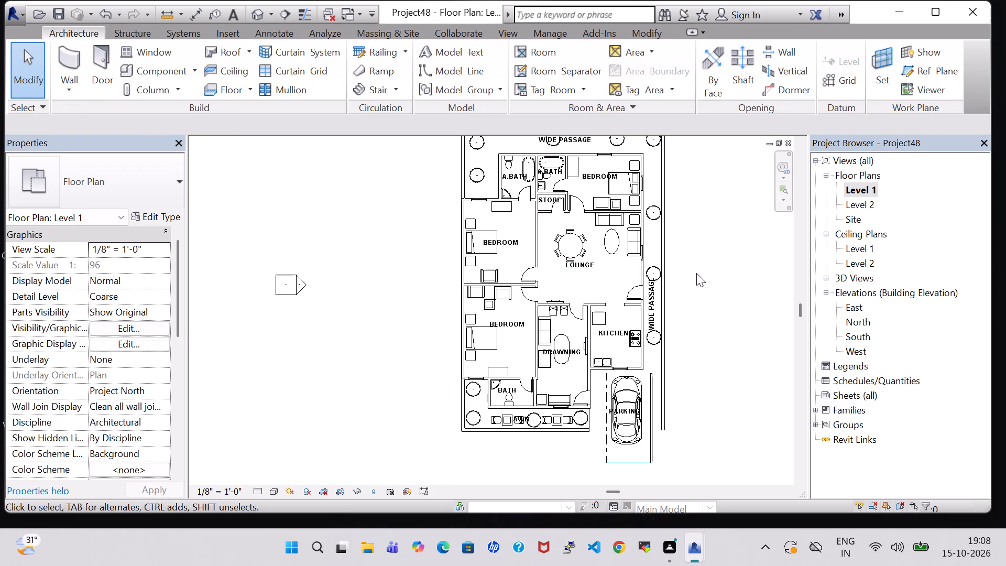
Rename the front bath beside the lawn as A.BATH by prefixing its existing name.
left_click(509, 394)
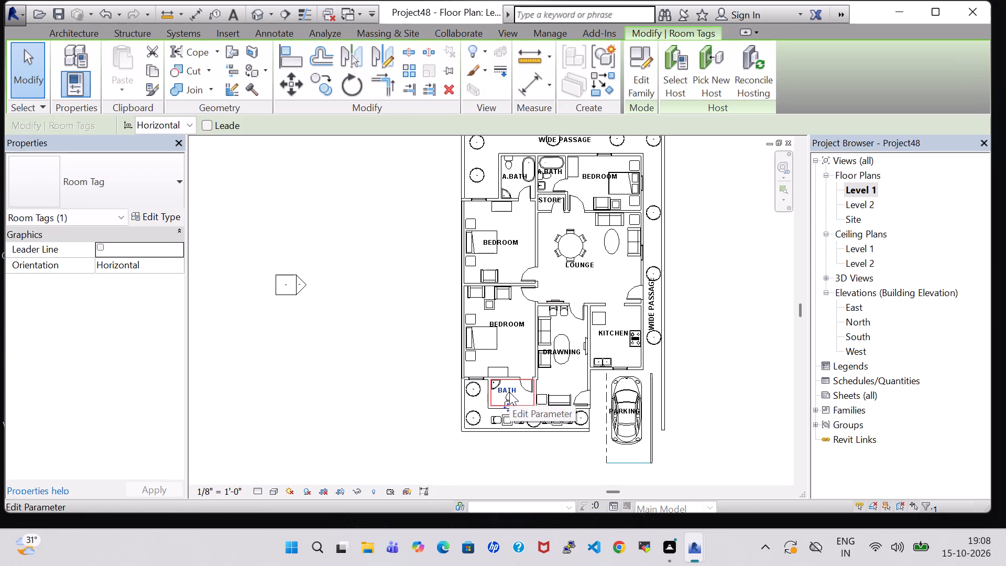
left_click(509, 392)
left_click(508, 391)
key("Left")
key("Left")
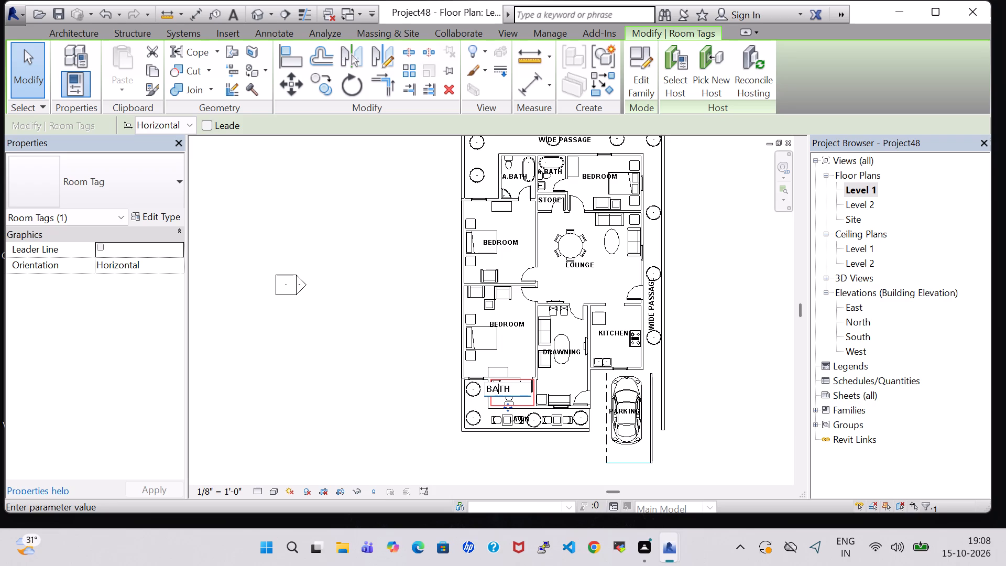
key("Left")
key("Left")
key("a")
key("period")
key("Return")
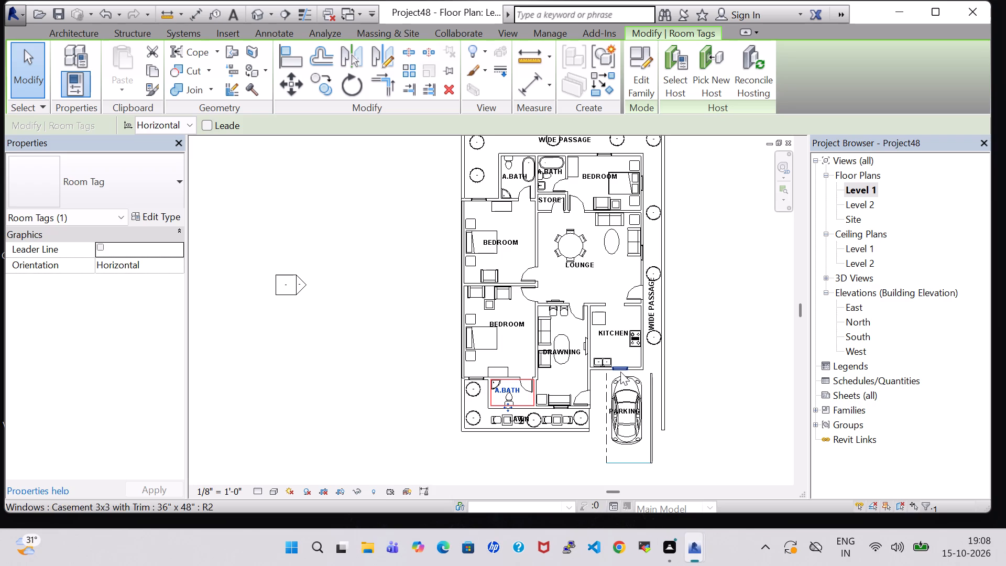
left_click(727, 335)
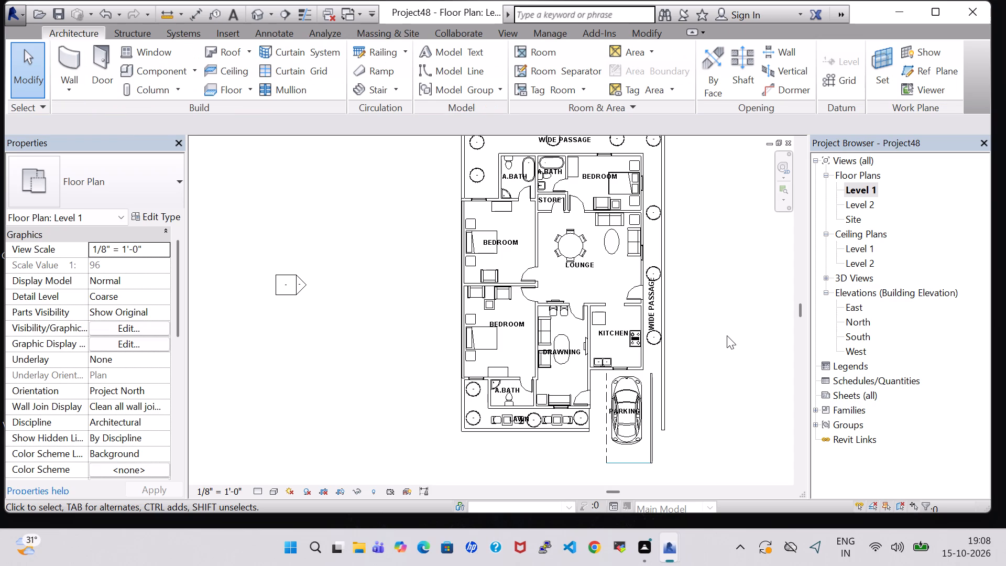
Rename the DRAWNING room between the front bedroom and kitchen as LIVING/DRAWNING by prefixing its existing name.
double_click(572, 349)
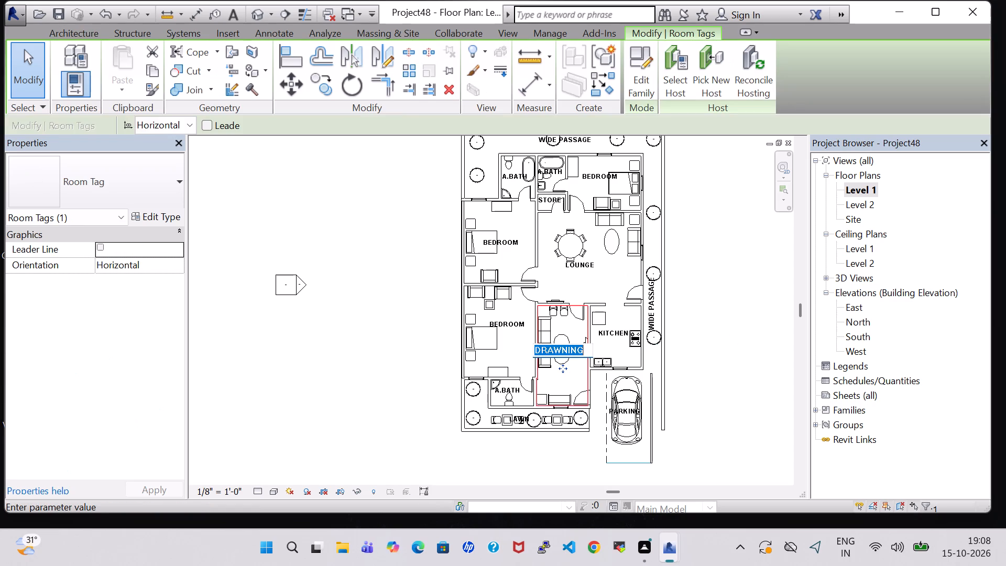
left_click(582, 352)
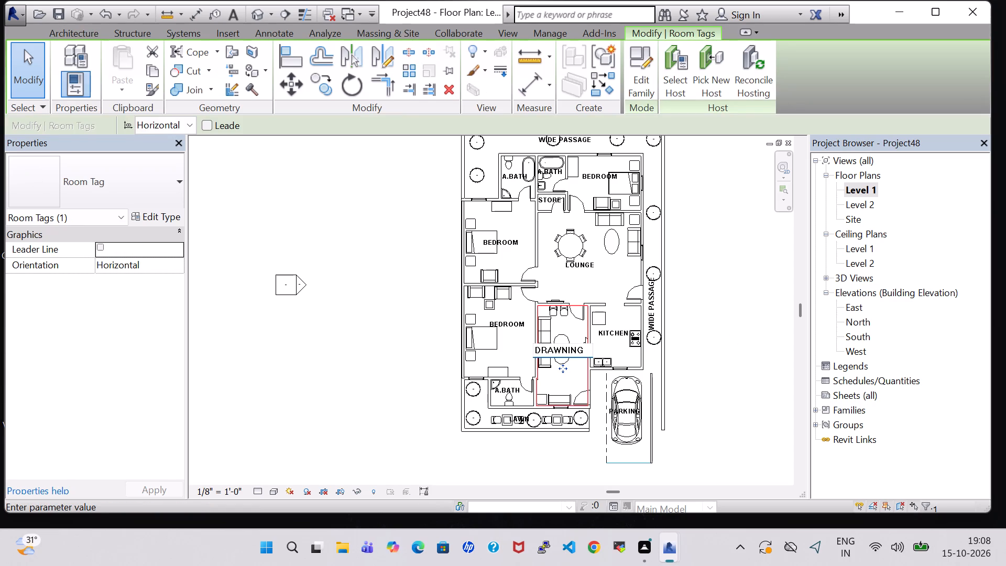
key("slash")
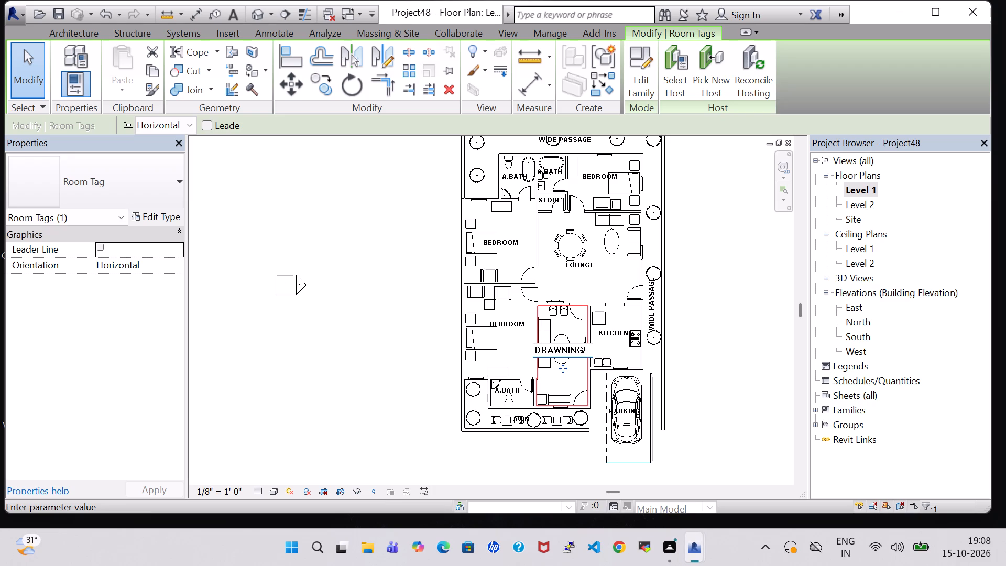
key("BackSpace")
key("Left")
key("Left")
key("Left")
key("Left")
key("Left")
key("Left")
key("Left")
key("Left")
type("LIVING/")
key("Return")
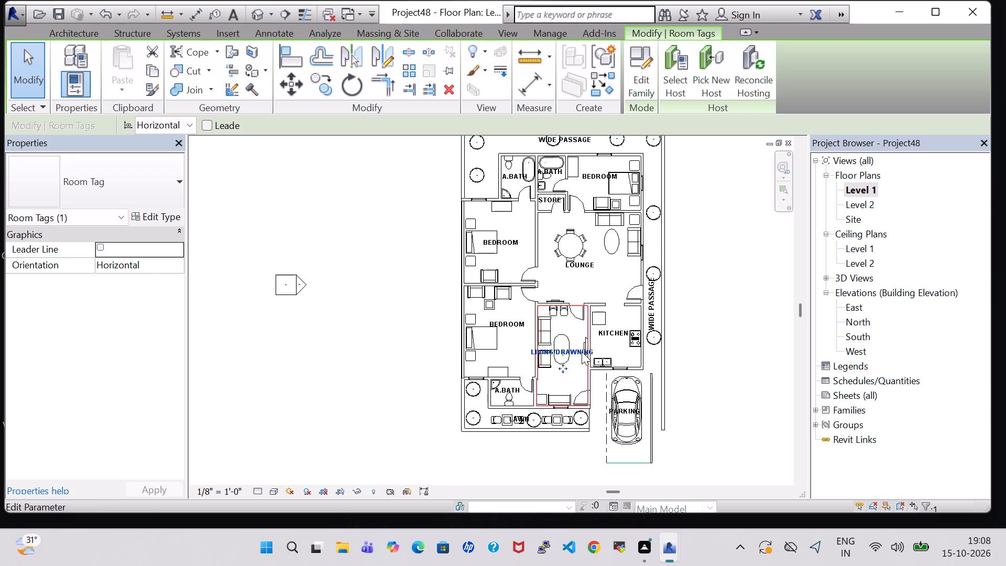
Set the LIVING/DRAWNING room tag's orientation to Vertical.
left_click(571, 351)
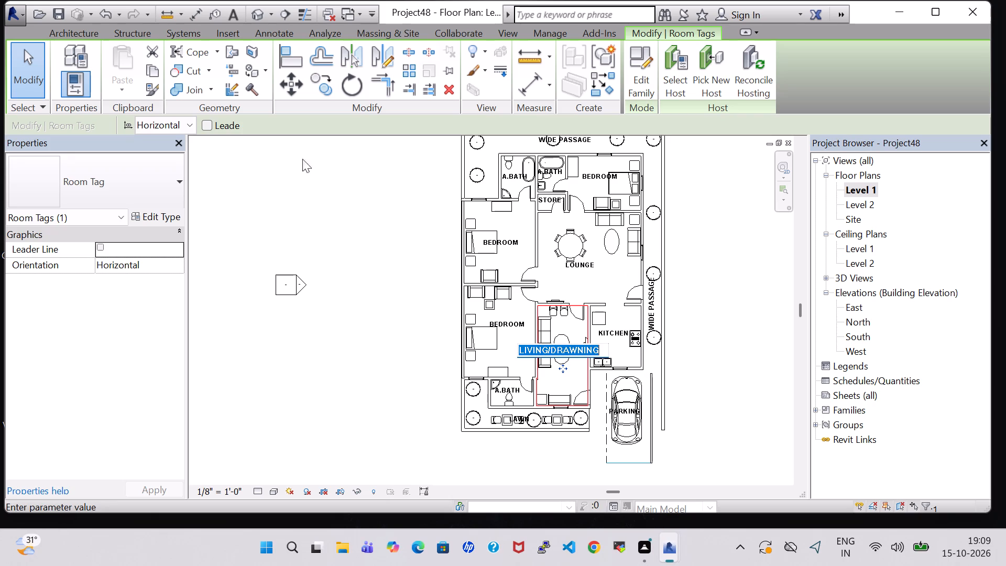
left_click(175, 128)
left_click(181, 153)
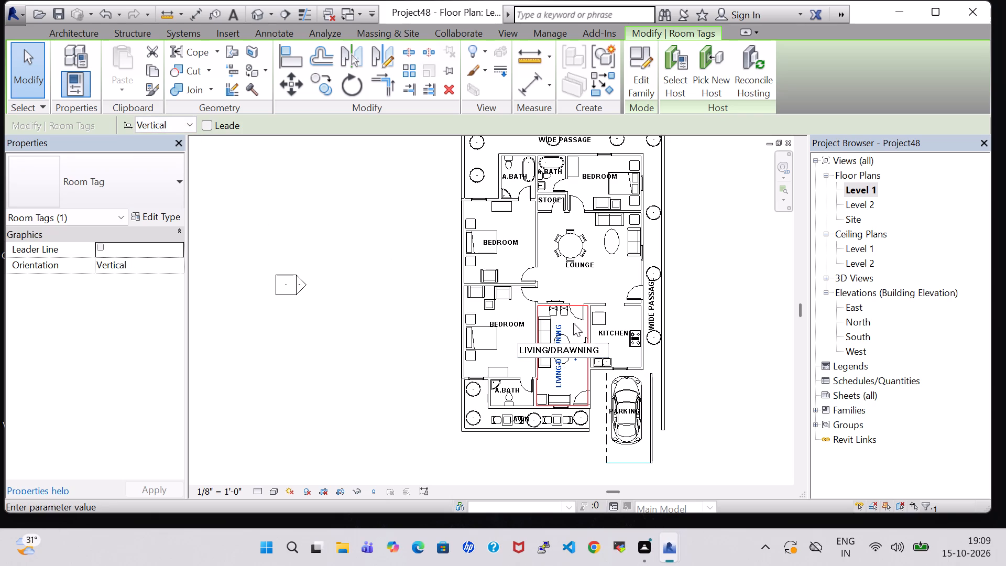
left_click(720, 345)
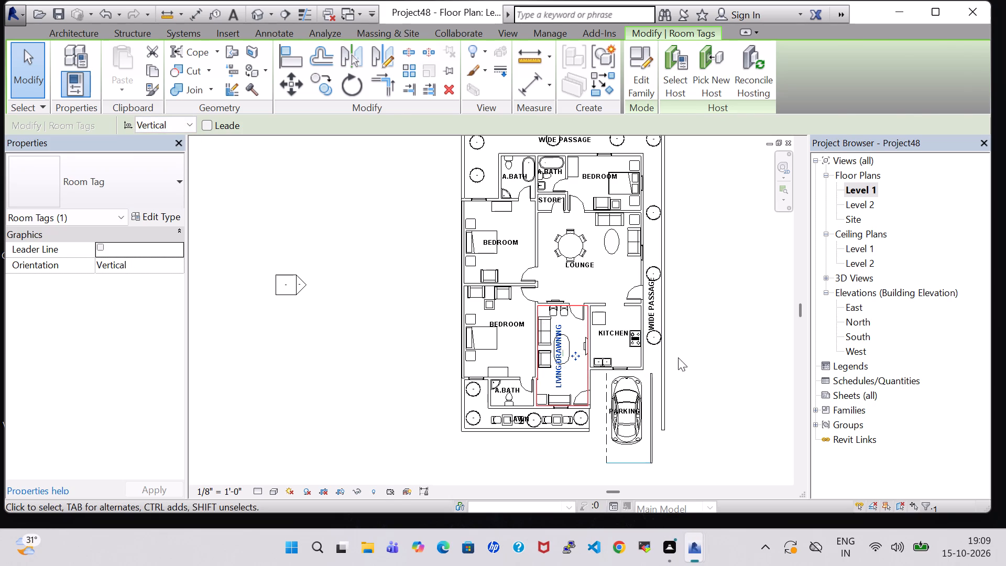
left_click(687, 357)
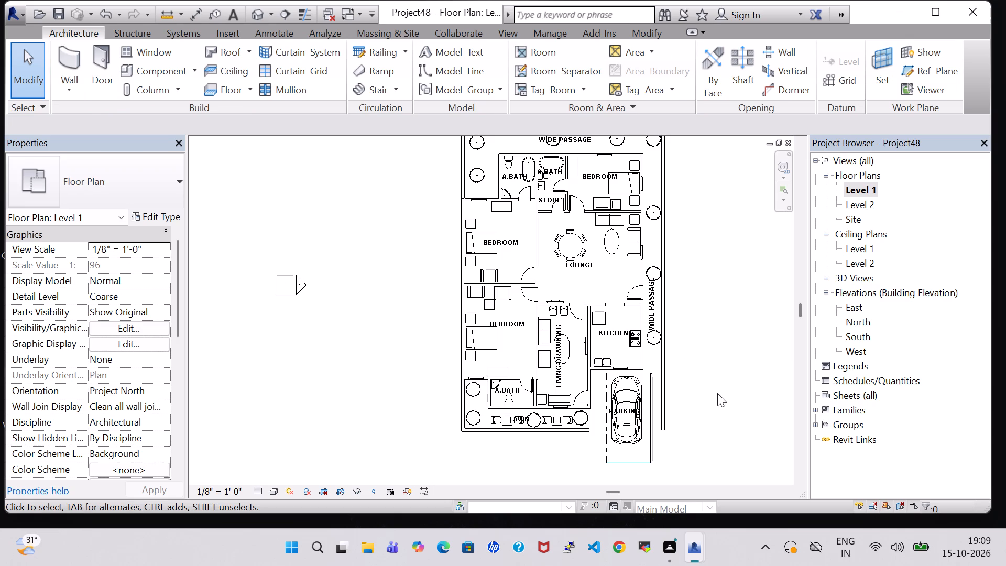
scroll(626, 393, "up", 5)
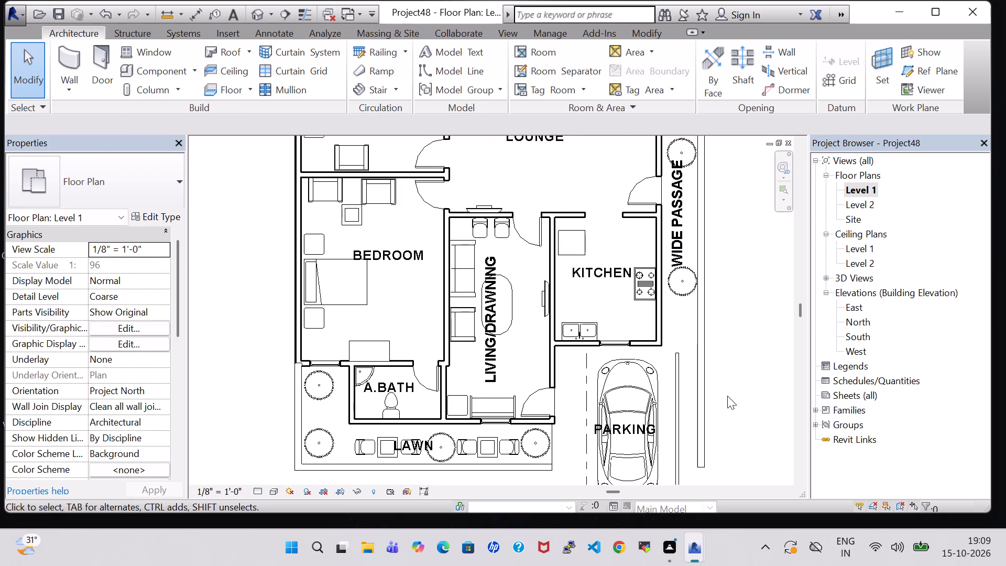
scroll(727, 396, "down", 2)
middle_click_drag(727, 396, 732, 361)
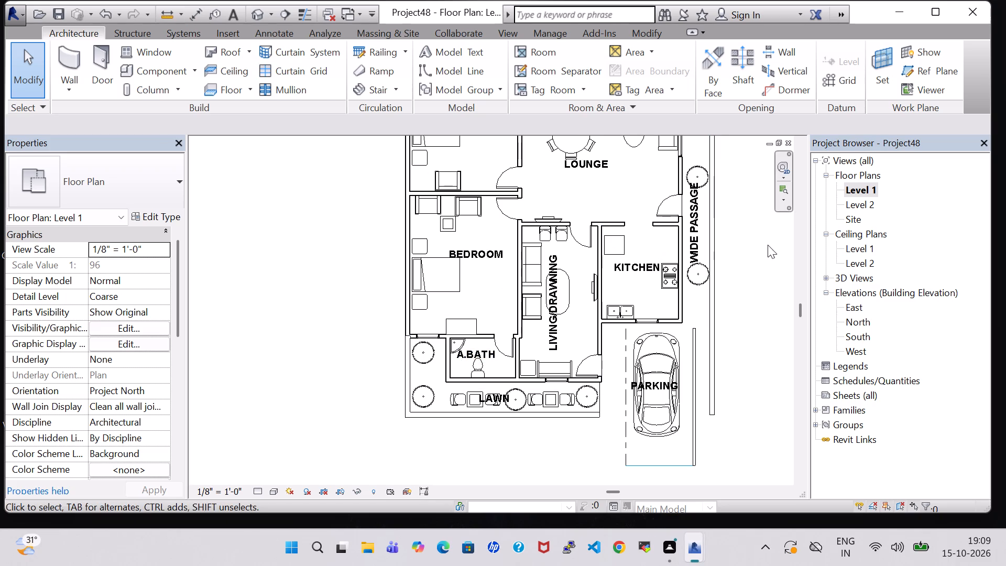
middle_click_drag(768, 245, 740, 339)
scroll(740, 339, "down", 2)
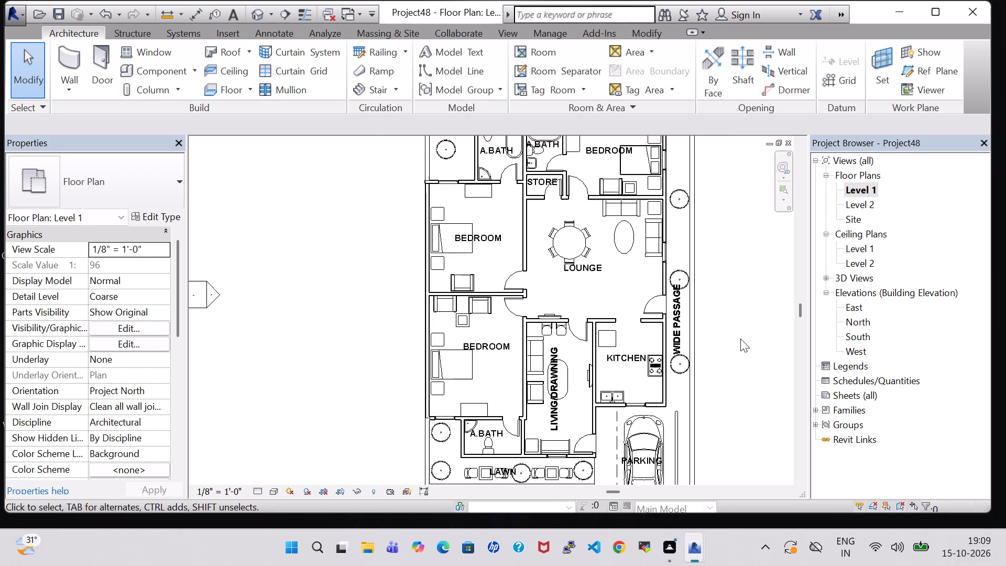
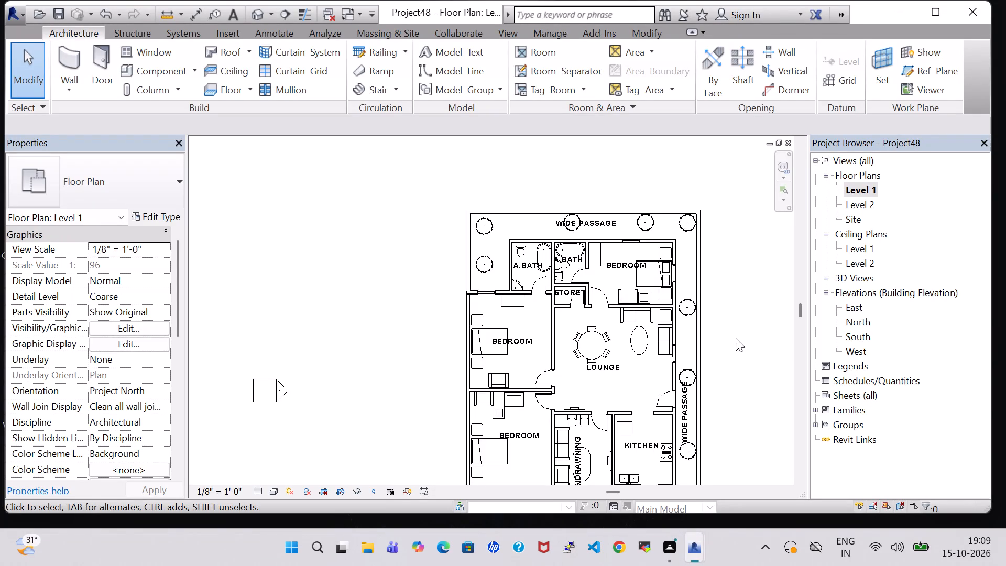
Examine the house front, parked car and front boundary wall in the 3D view.
scroll(736, 338, "up", 4)
middle_click_drag(736, 338, 710, 296)
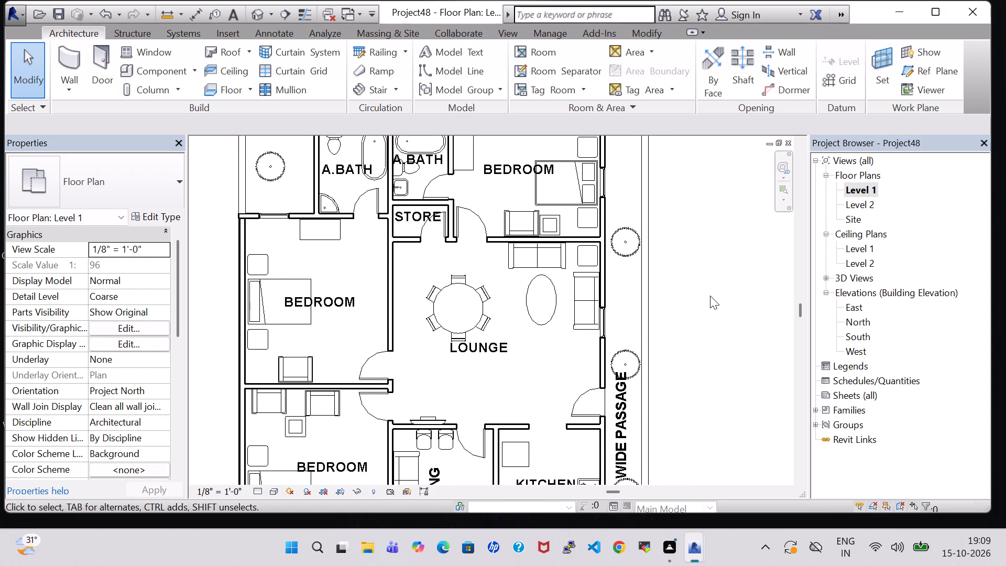
scroll(710, 296, "down", 2)
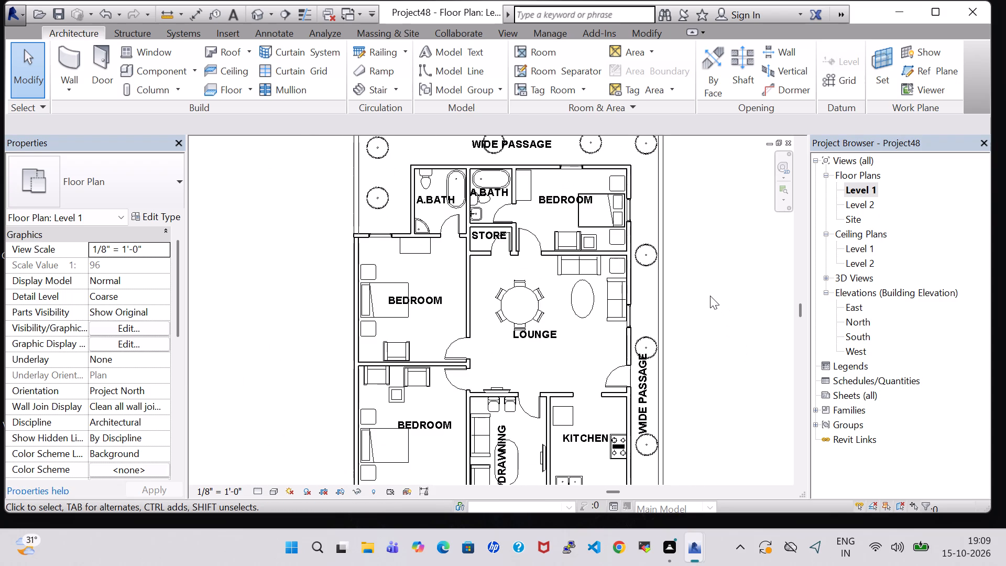
left_click(264, 11)
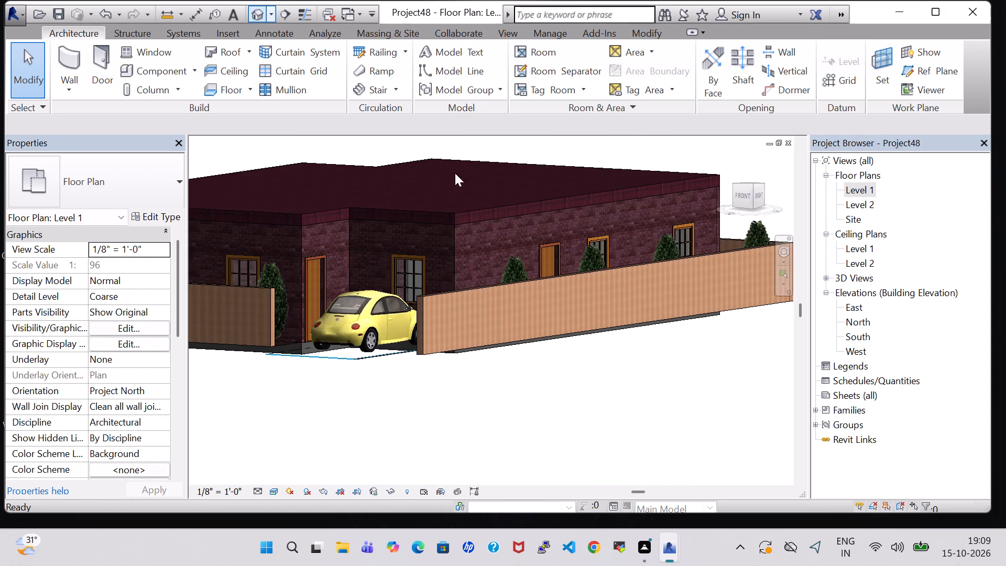
middle_click_drag(389, 437, 502, 441, "shift")
middle_click_drag(619, 432, 558, 422, "shift")
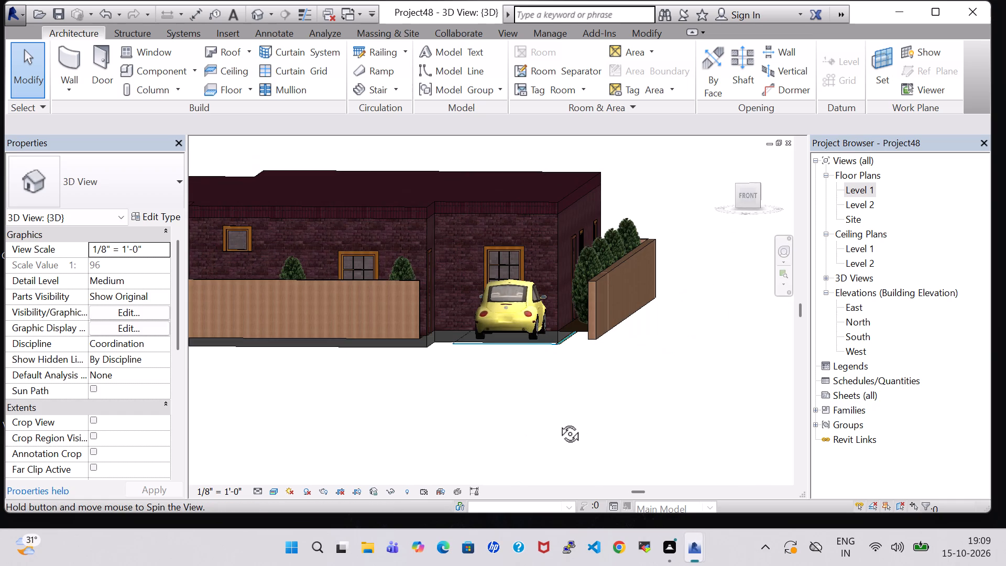
middle_click_drag(558, 422, 572, 427, "shift")
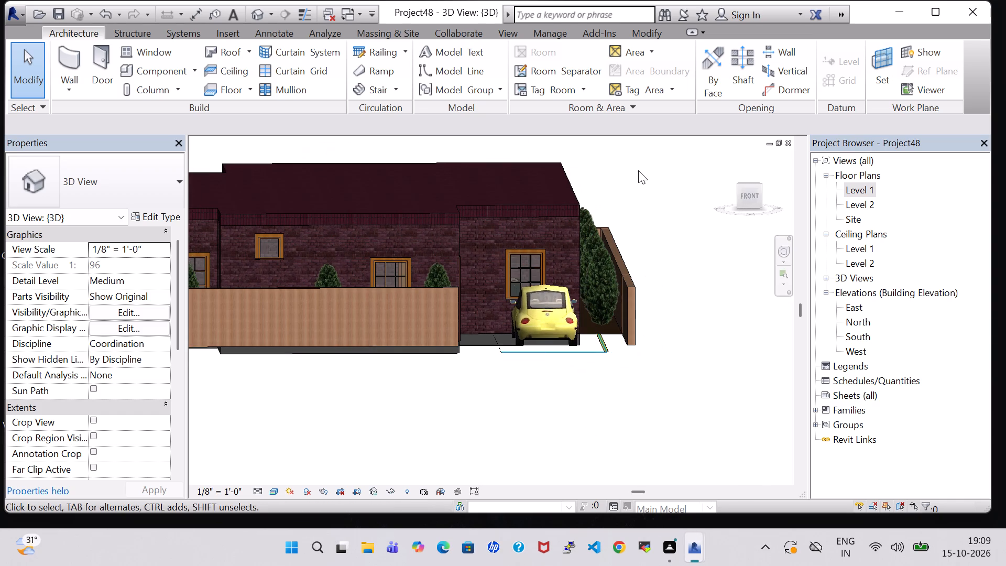
middle_click_drag(639, 170, 640, 211, "shift")
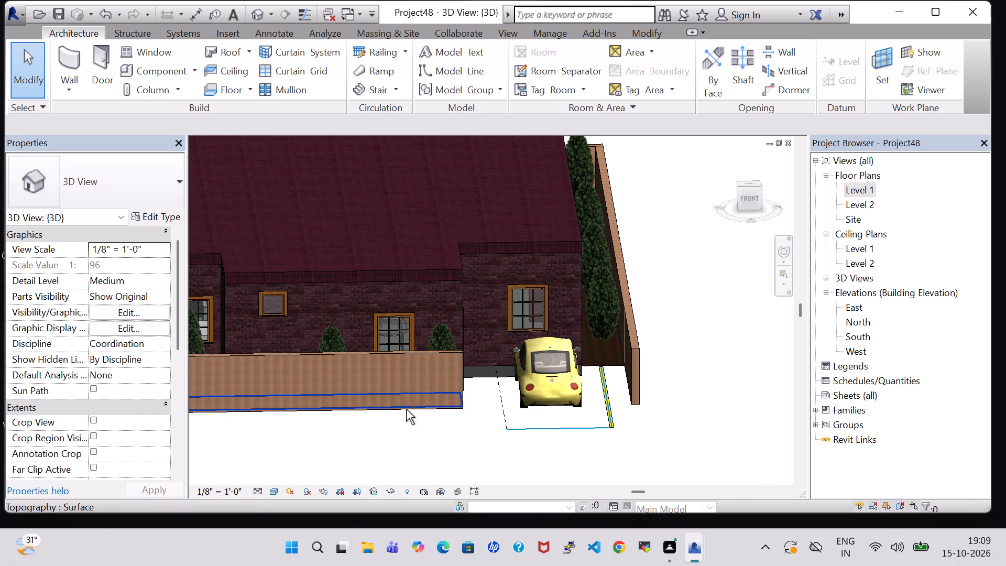
middle_click_drag(398, 438, 537, 349)
scroll(540, 357, "down", 2)
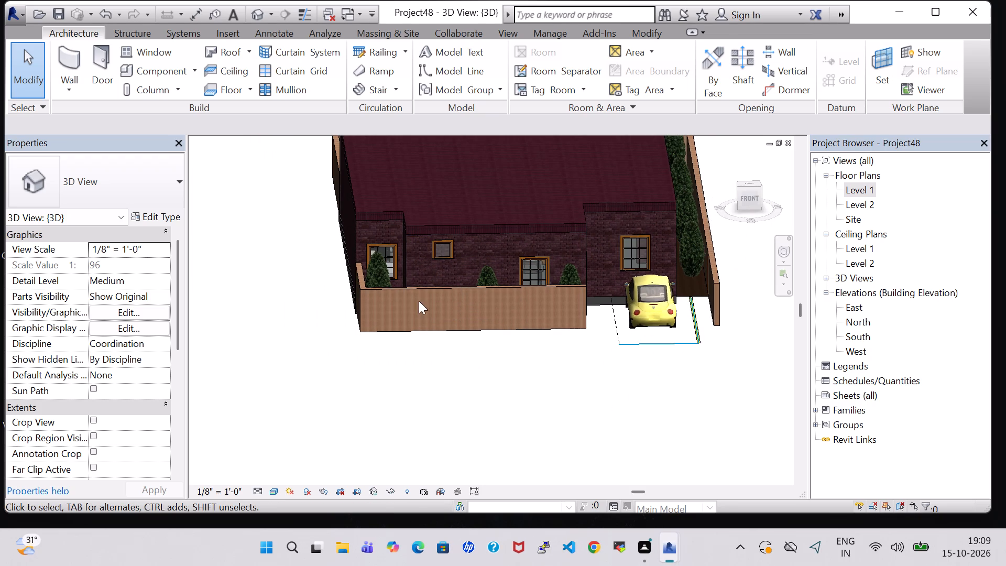
left_click(466, 384)
Examine the roof, trees and passages from above in the 3D view.
double_click(871, 189)
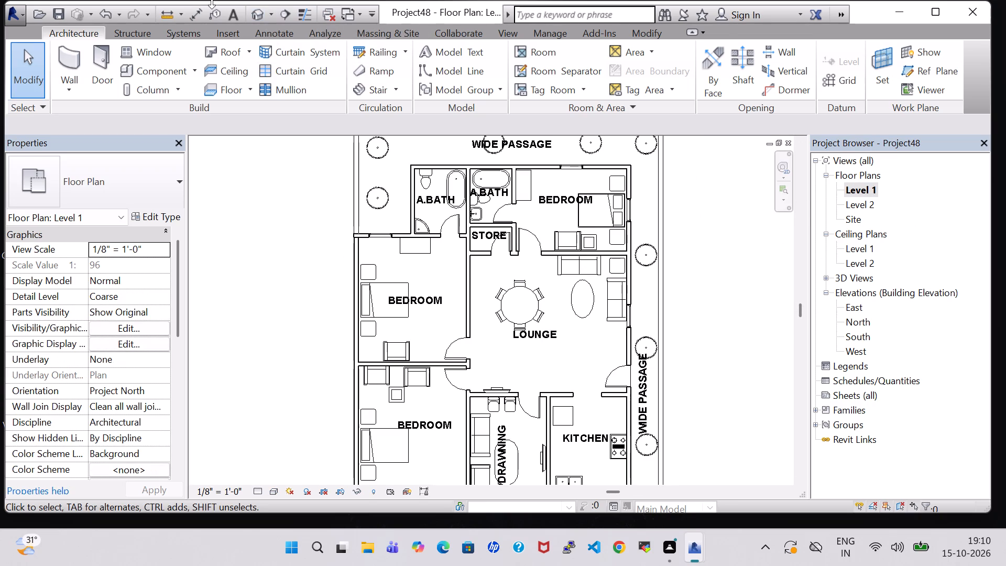
left_click(250, 14)
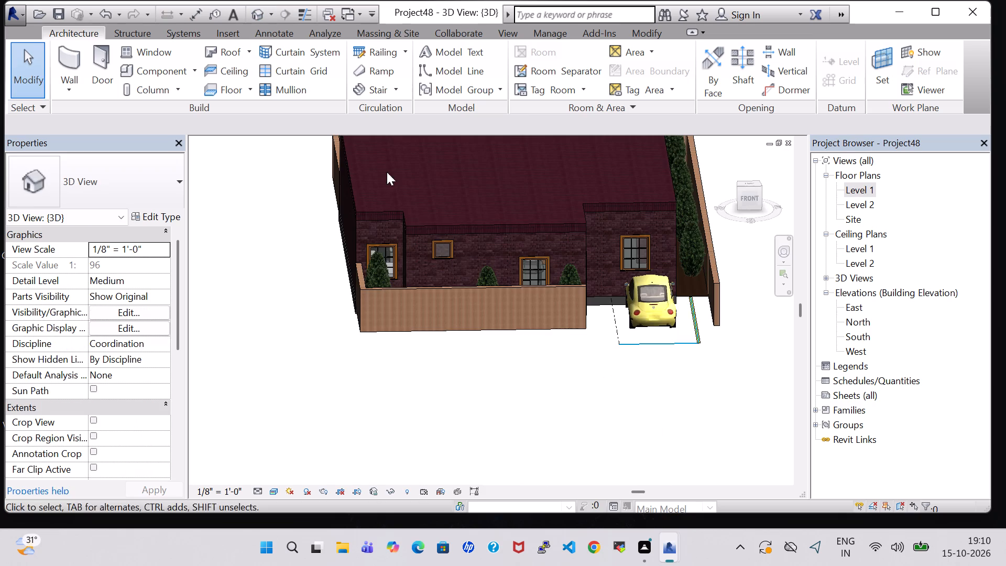
scroll(458, 260, "down", 3)
middle_click_drag(643, 184, 627, 247)
middle_click_drag(636, 241, 633, 309, "shift")
scroll(640, 195, "up", 1)
middle_click_drag(640, 195, 651, 268)
middle_click_drag(651, 268, 652, 352, "shift")
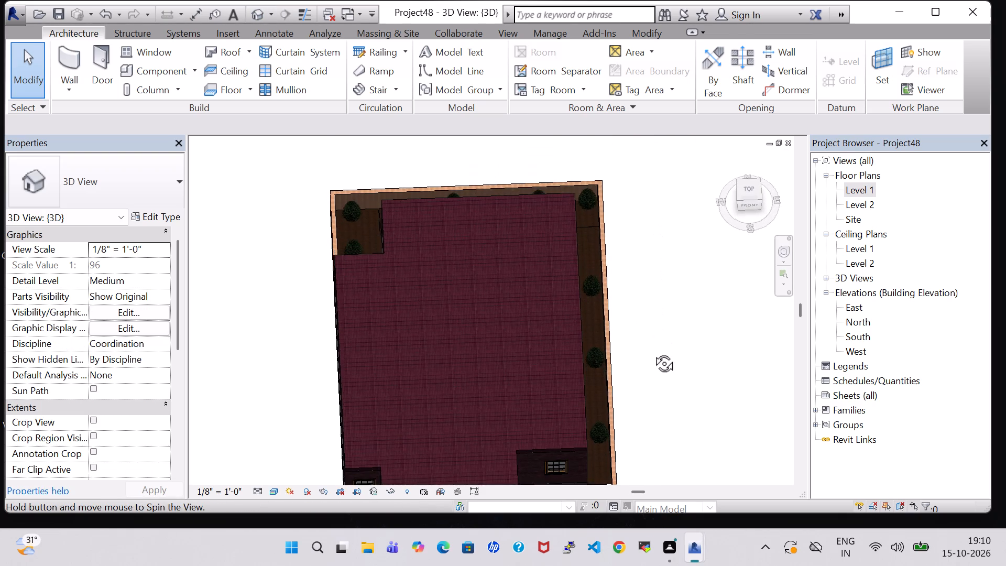
middle_click_drag(652, 352, 620, 243, "shift")
middle_click(620, 243, "shift")
middle_click_drag(682, 369, 694, 326, "shift")
On the Level 1 plan, place 24" x 24" x 24" coffee tables between the trees: one in the rear corner yard, two along the rear passage.
double_click(867, 192)
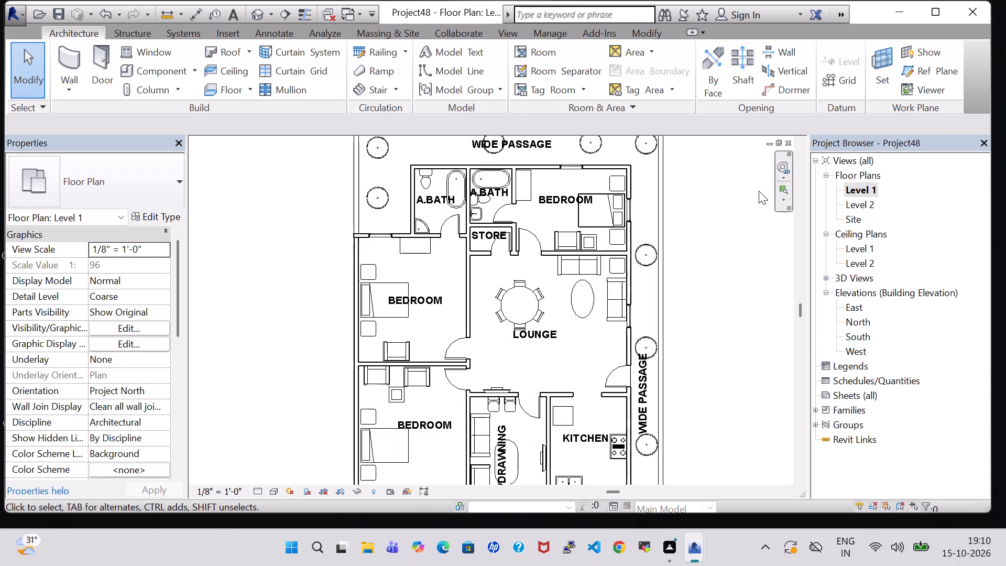
scroll(697, 235, "down", 1)
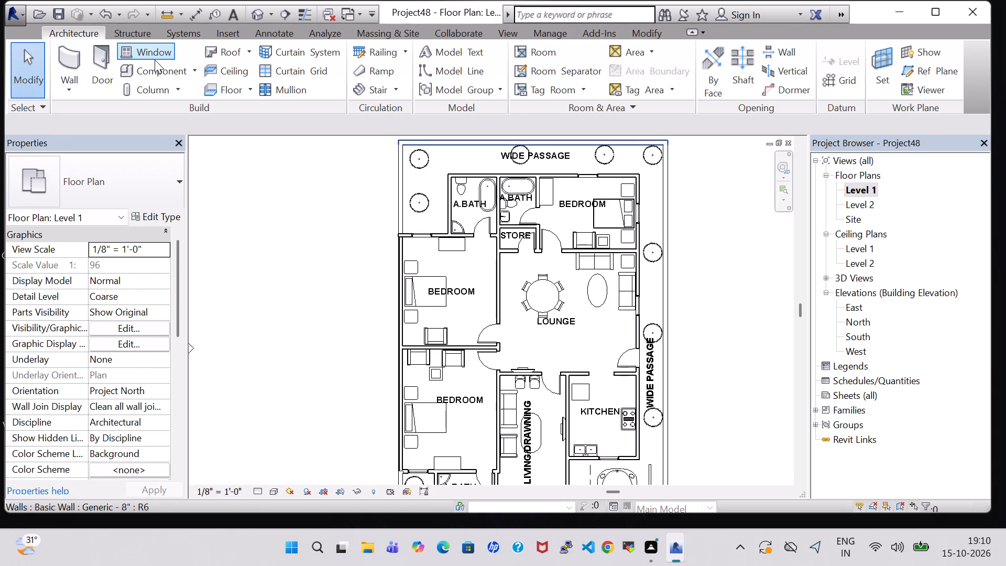
left_click(156, 67)
left_click(651, 69)
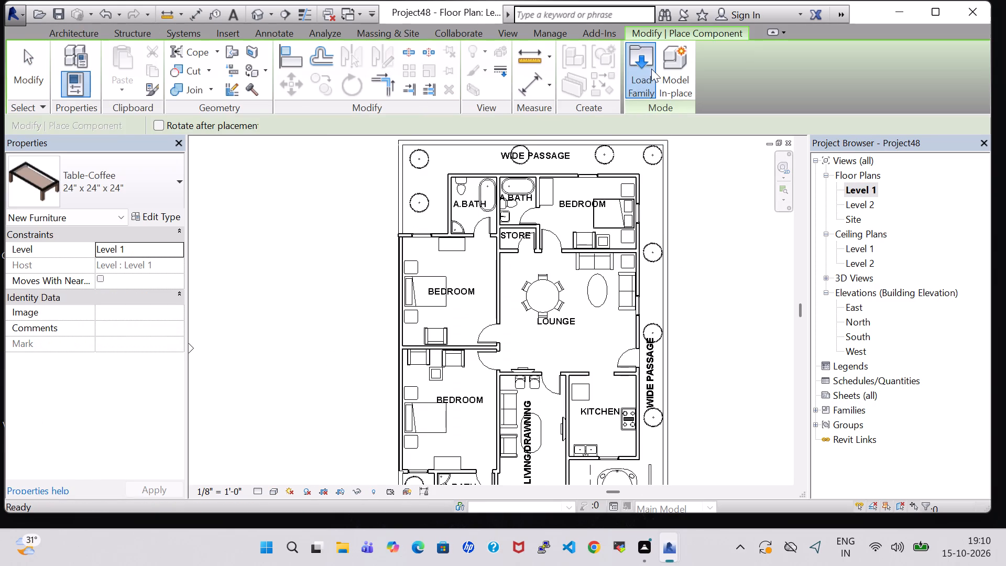
left_click(788, 79)
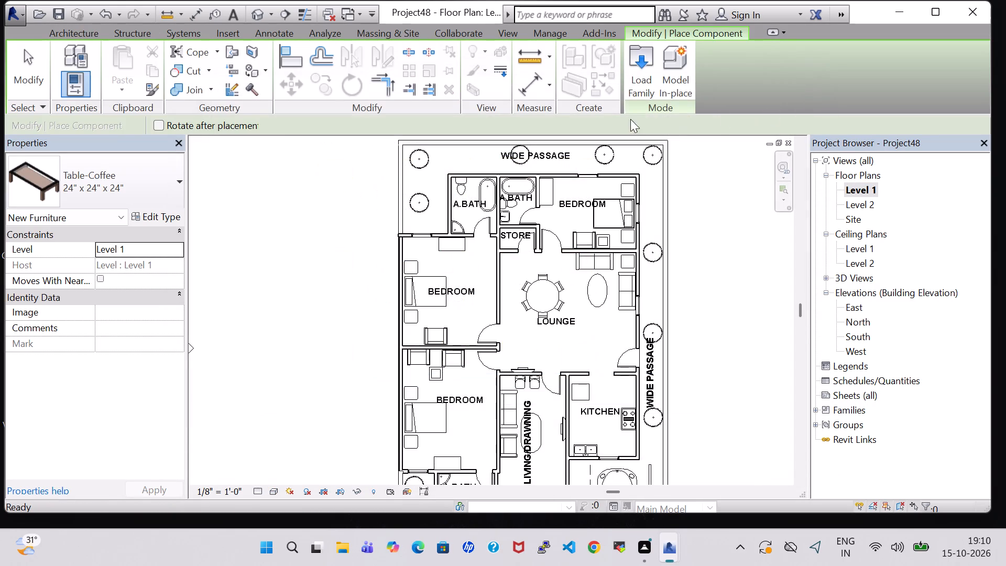
scroll(431, 181, "up", 6)
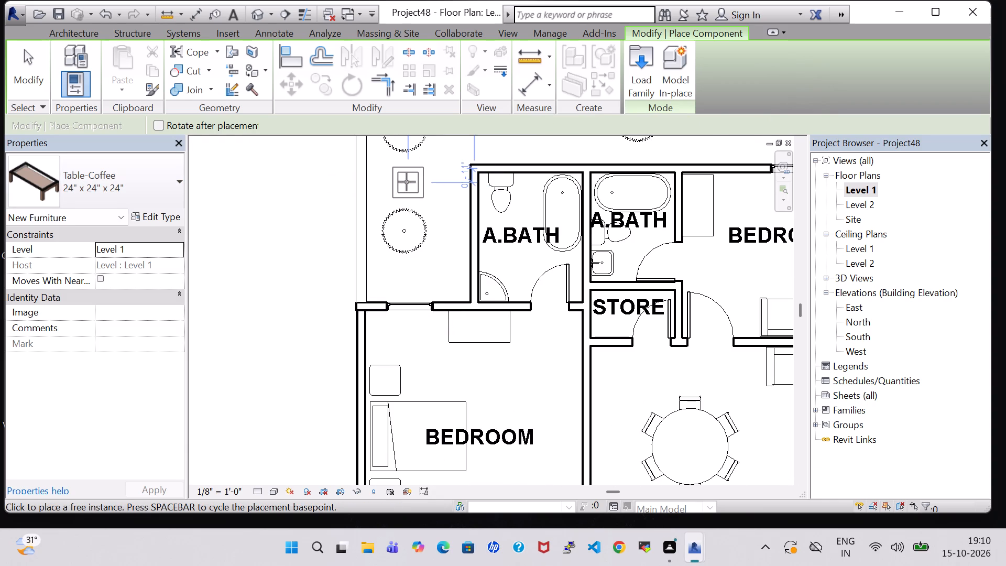
left_click(407, 181)
scroll(491, 181, "down", 2)
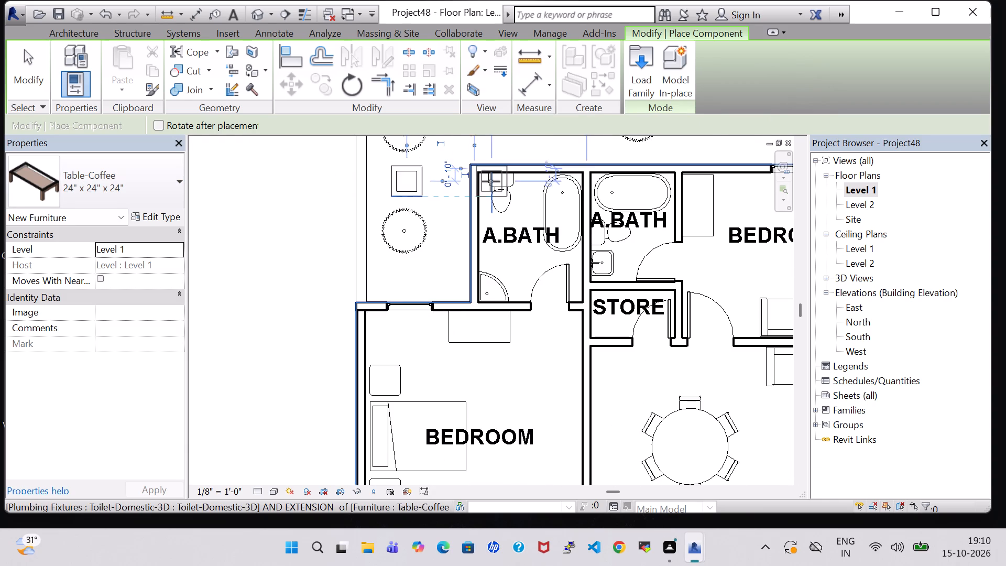
scroll(491, 181, "down", 2)
left_click(513, 151)
middle_click_drag(513, 151, 440, 178)
left_click(549, 172)
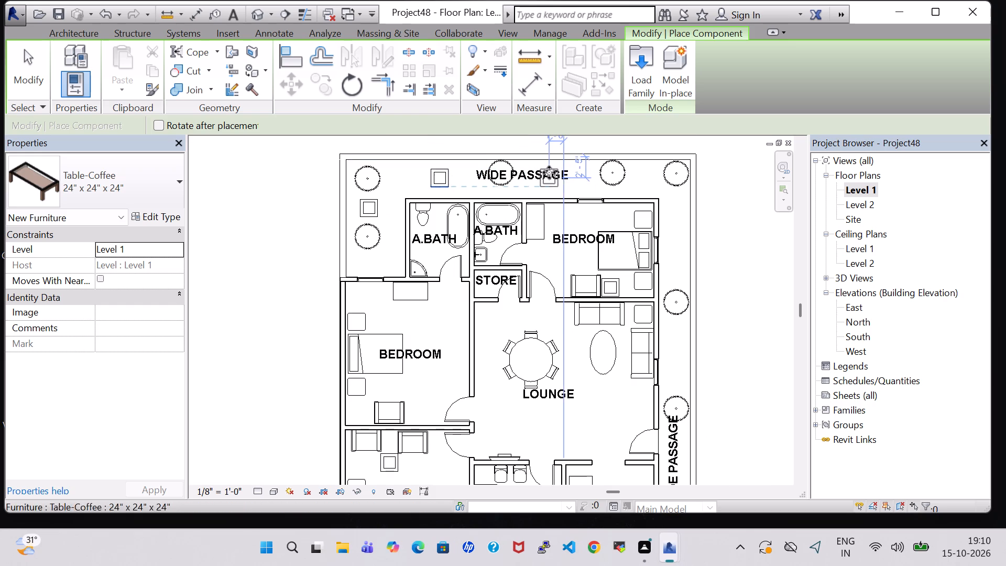
Place three more 24" x 24" x 24" coffee tables between the trees along the side WIDE PASSAGE.
left_click(675, 246)
left_click(676, 360)
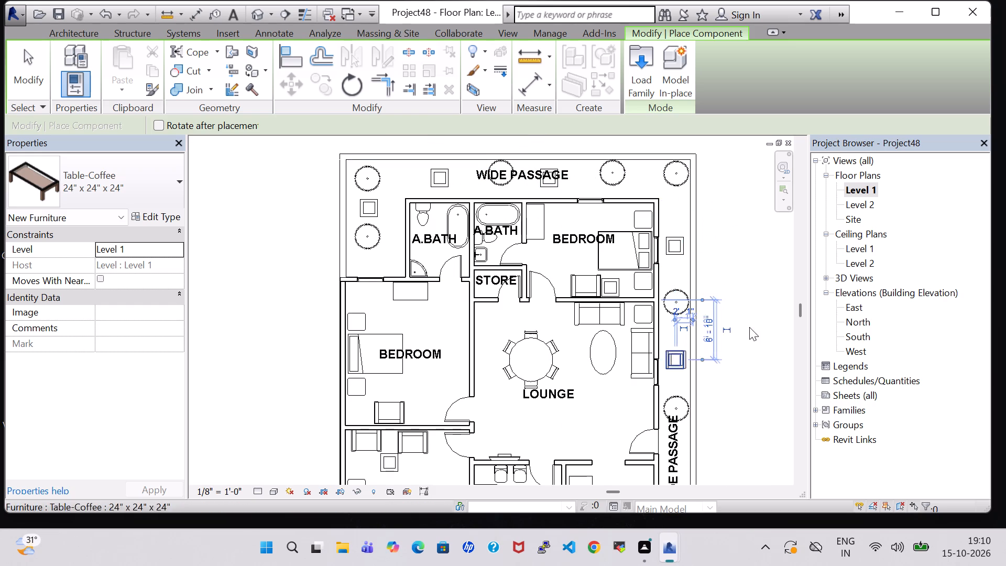
scroll(758, 322, "down", 3)
middle_click_drag(758, 322, 742, 265)
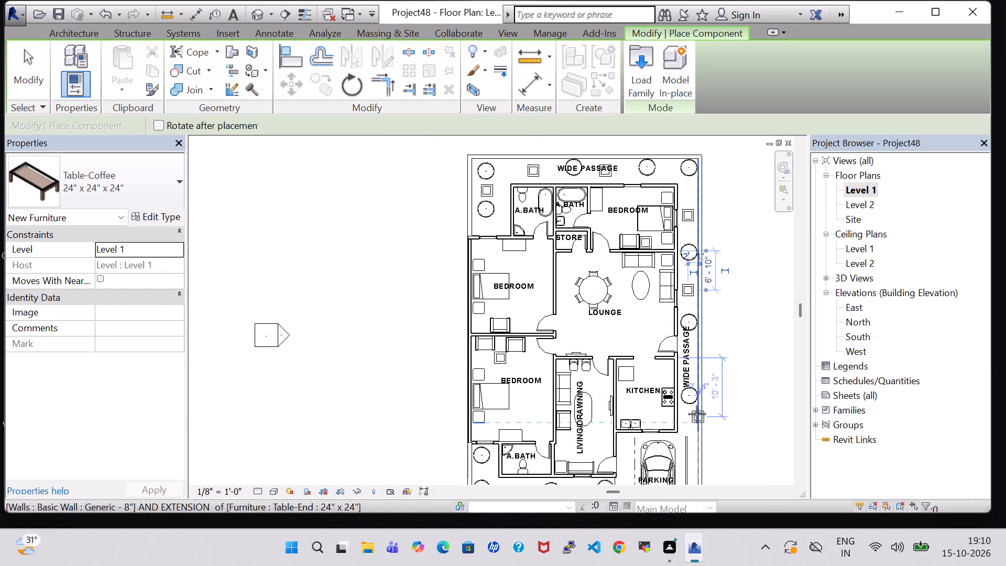
left_click(686, 361)
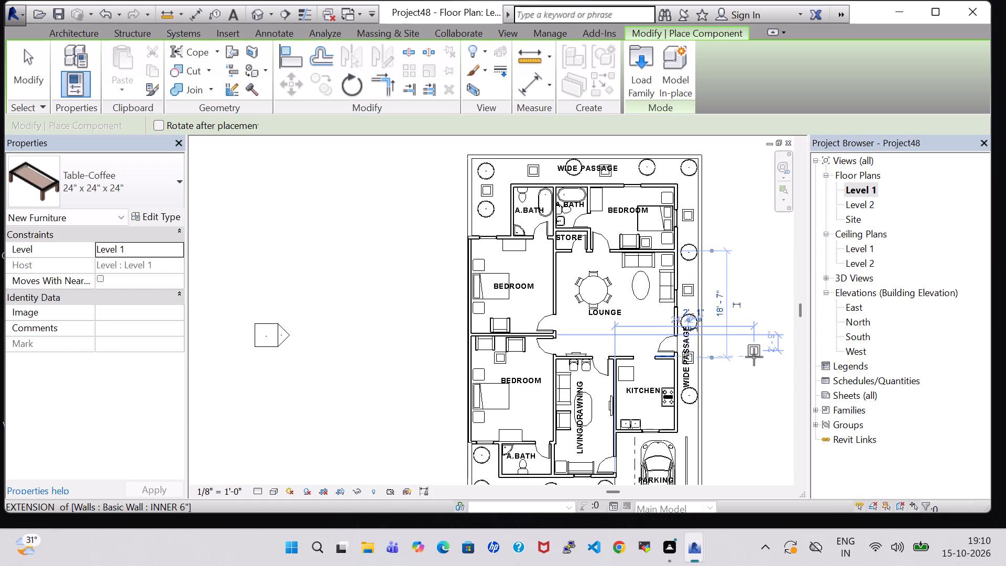
key("Escape")
key("Escape")
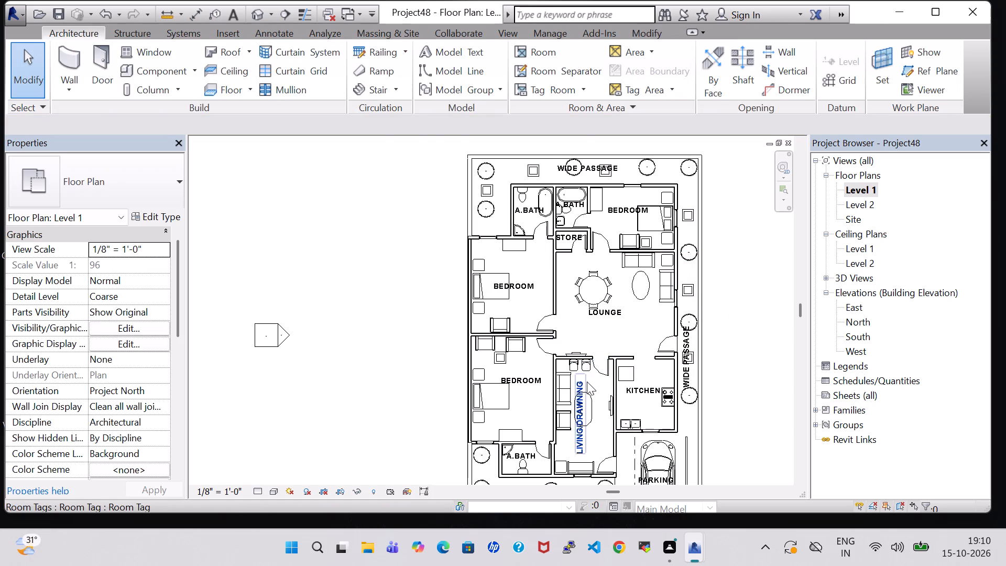
Create a similar 18" x 24" x 30" auditorium seat from the drawing room's and place it facing the rear corner yard's coffee table.
scroll(587, 382, "up", 5)
left_click(587, 357)
right_click(587, 357)
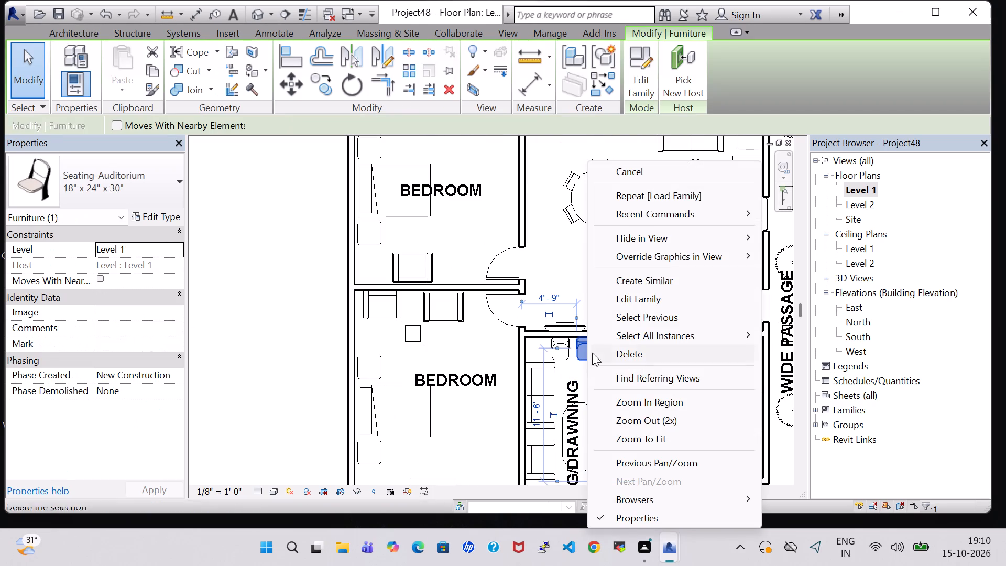
left_click(645, 285)
scroll(451, 257, "down", 3)
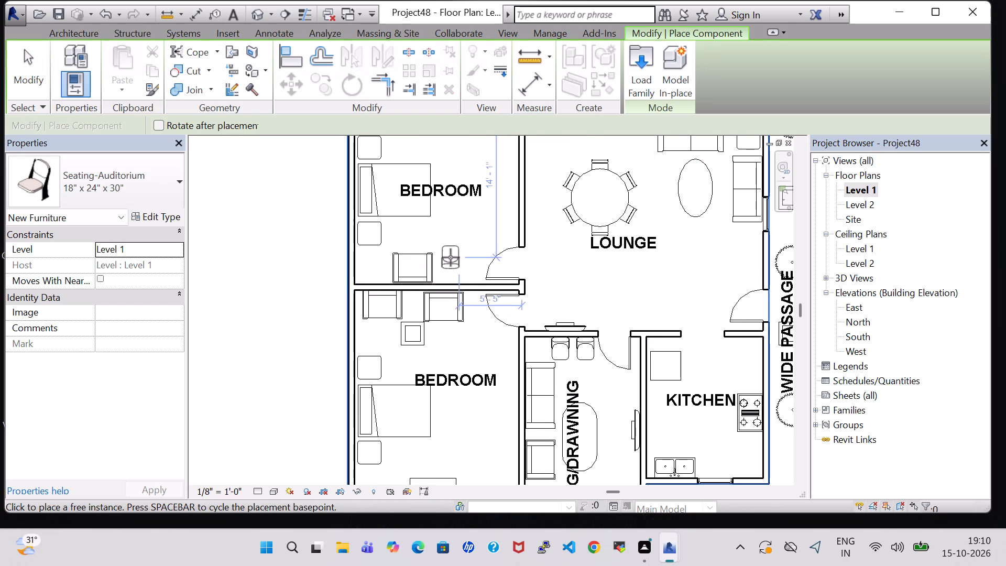
scroll(451, 257, "down", 2)
middle_click_drag(463, 215, 495, 359)
scroll(495, 357, "up", 1)
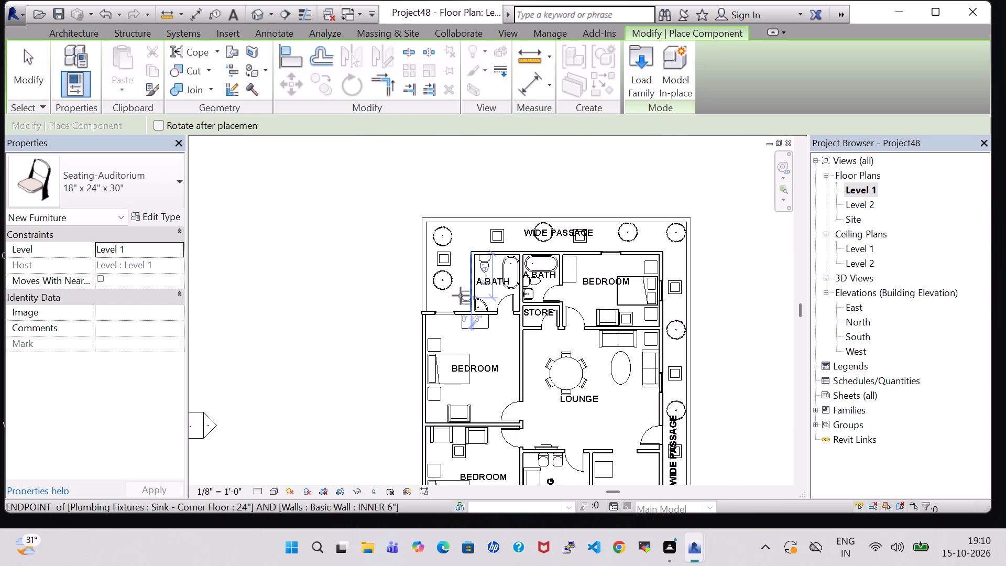
scroll(445, 297, "up", 7)
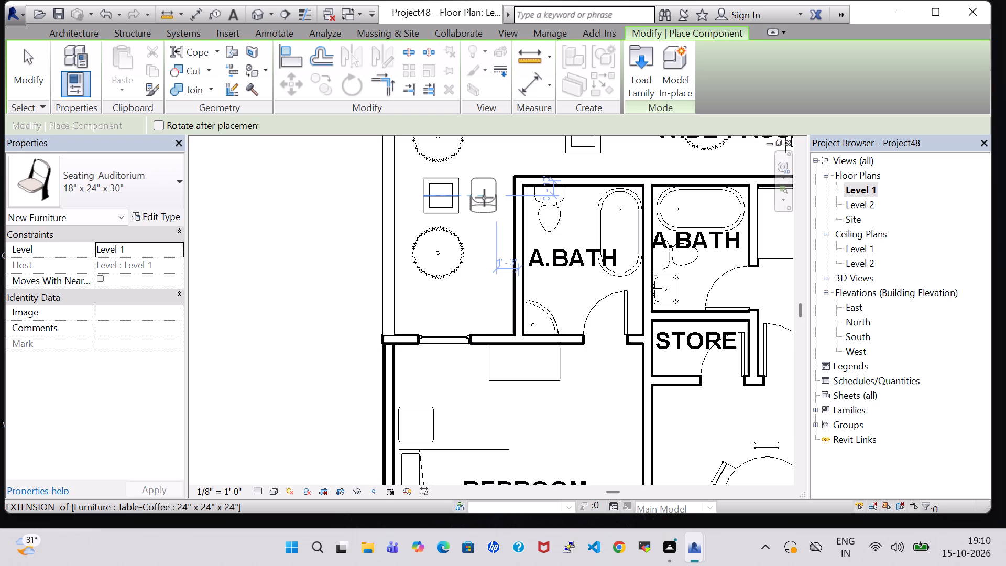
key("space")
left_click(484, 198)
Place two auditorium seats facing each other across the rear passage coffee table behind the corner A.BATH.
scroll(484, 198, "down", 2)
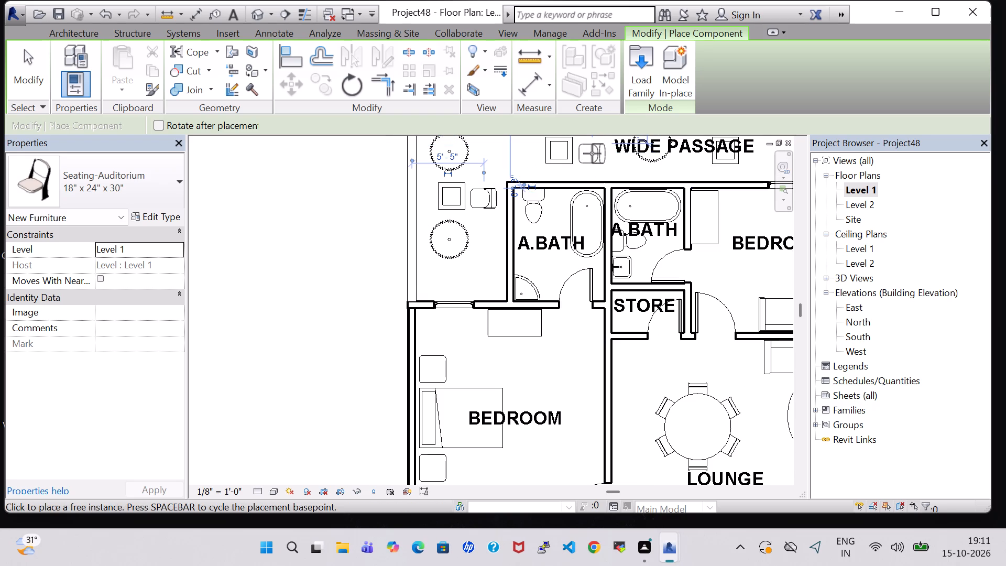
scroll(590, 152, "up", 2)
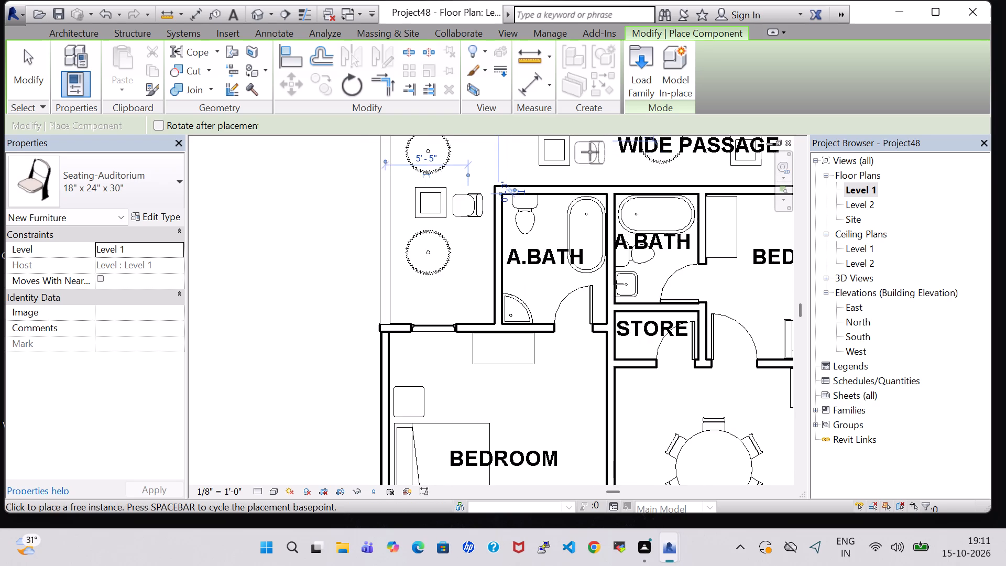
middle_click_drag(590, 152, 586, 188)
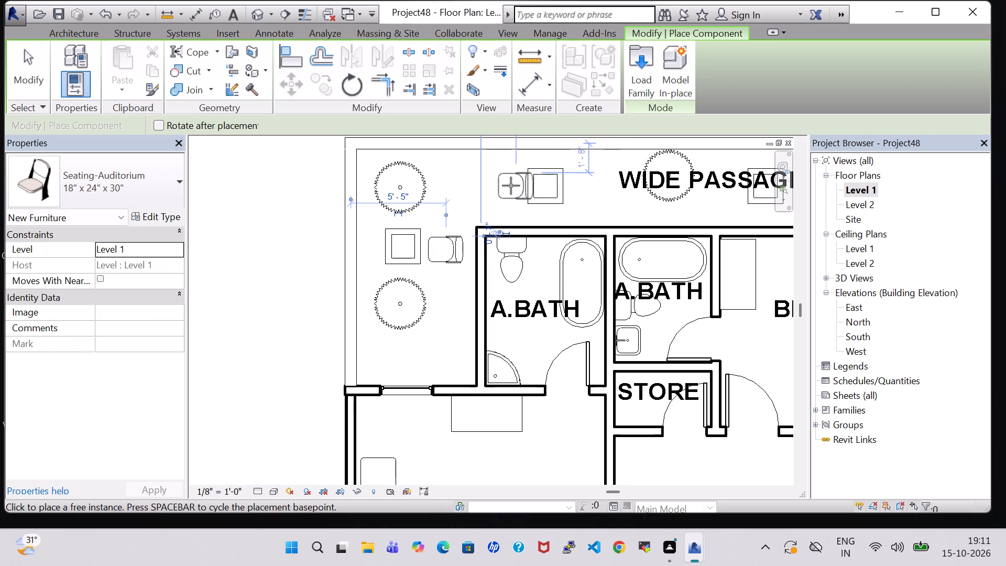
key("space")
key("space")
key("space")
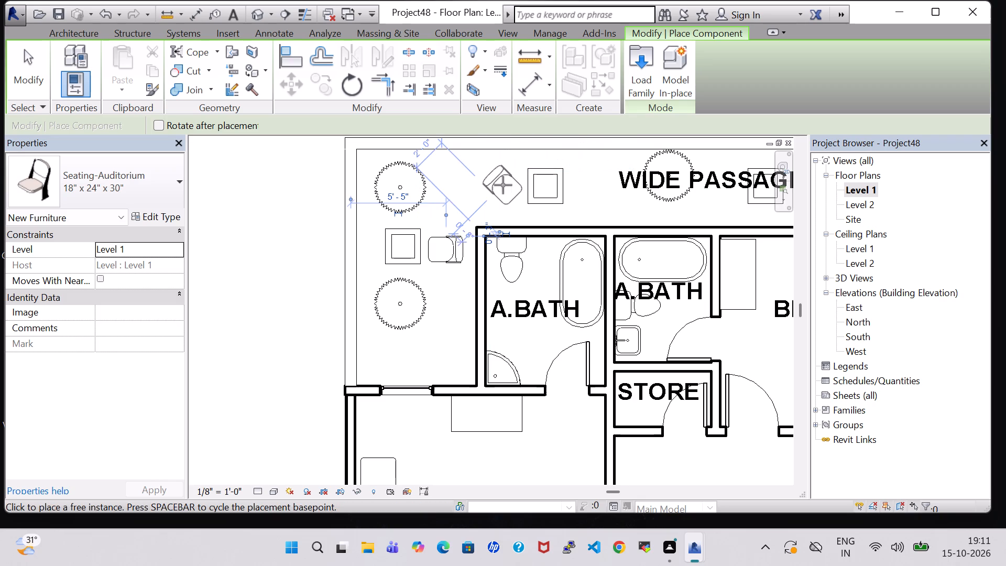
left_click(502, 185)
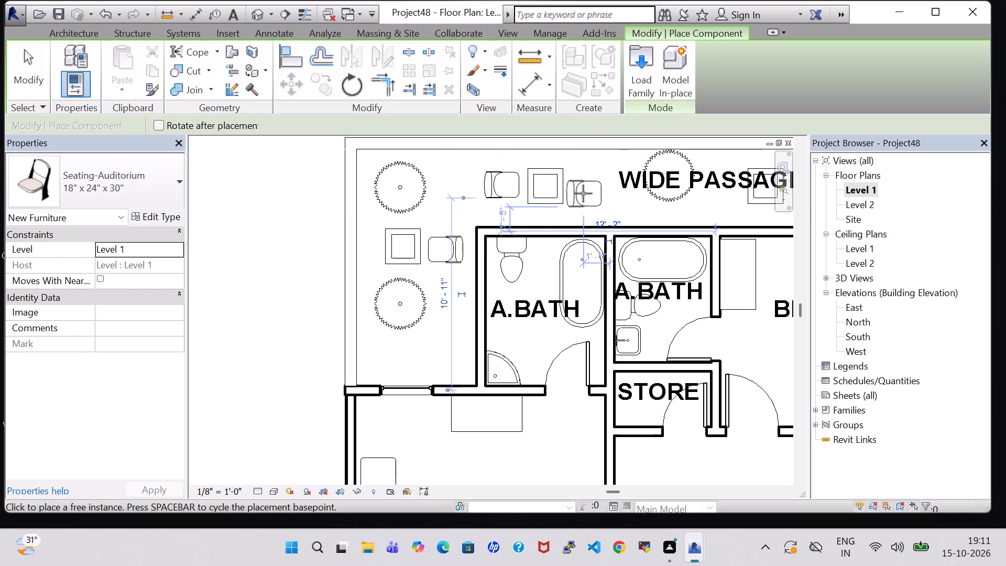
key("space")
key("space")
key("space")
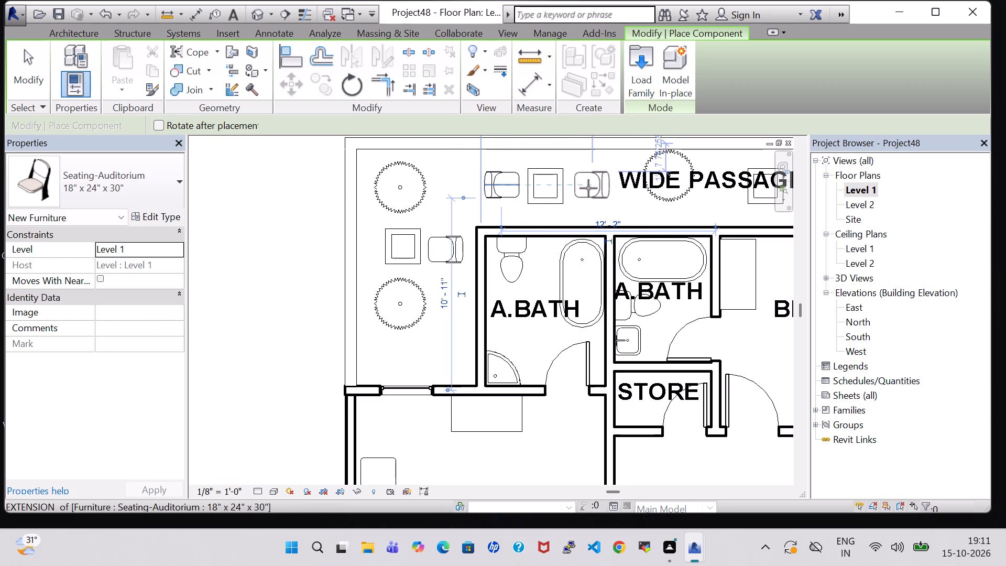
left_click(587, 188)
Place two auditorium seats facing each other across the rear passage coffee table behind the bedroom.
scroll(644, 203, "down", 1)
middle_click_drag(644, 203, 516, 233)
left_click(671, 223)
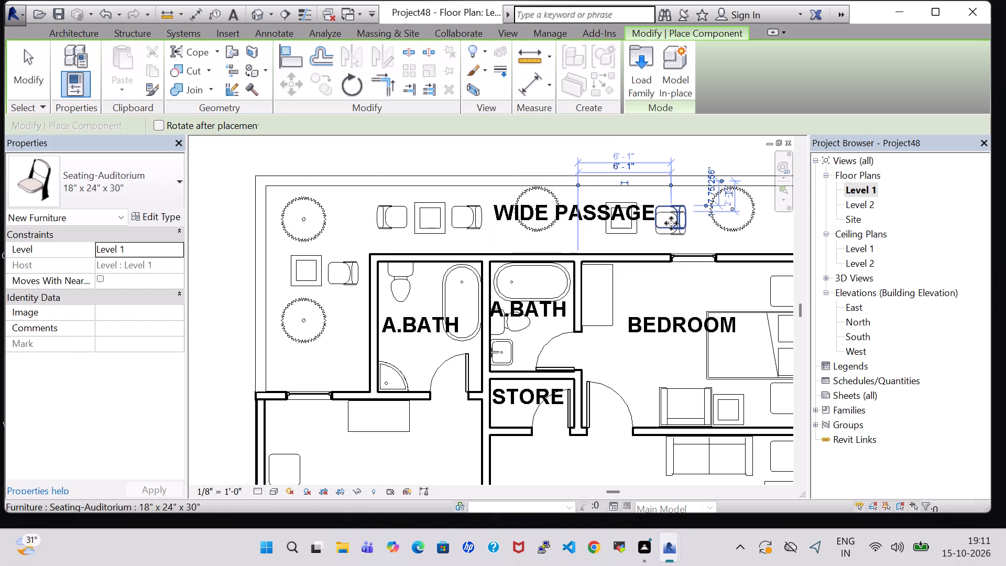
key("space")
key("space")
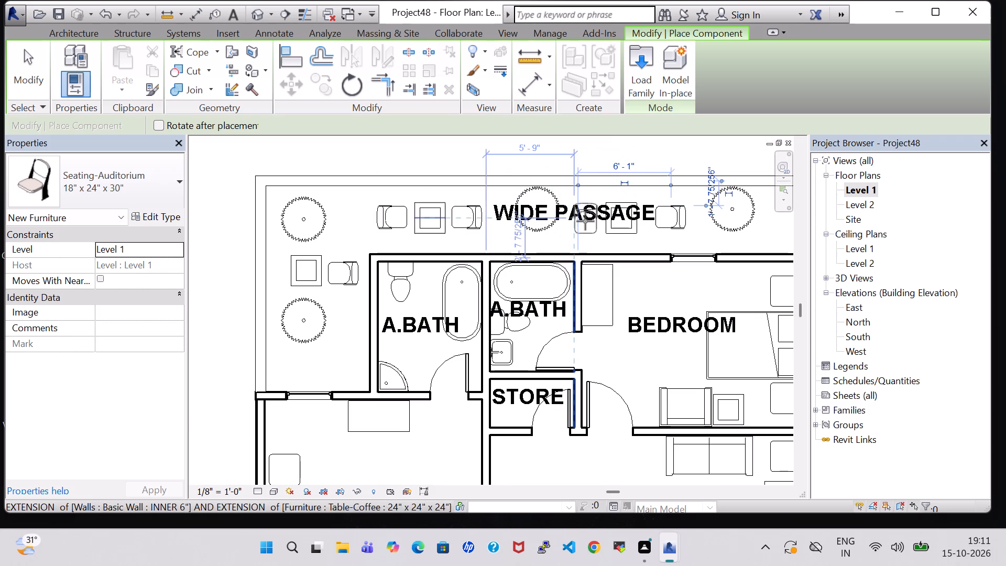
key("space")
key("space")
left_click(585, 221)
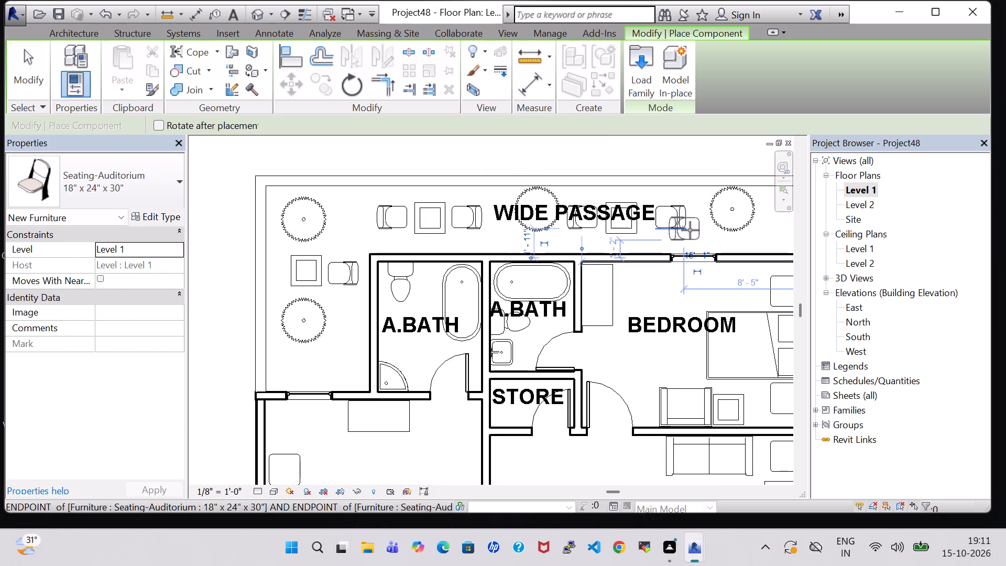
Place two 18" x 24" x 30" auditorium seats facing each other across the side passage coffee table beside the rear bedroom.
middle_click_drag(690, 230, 469, 247)
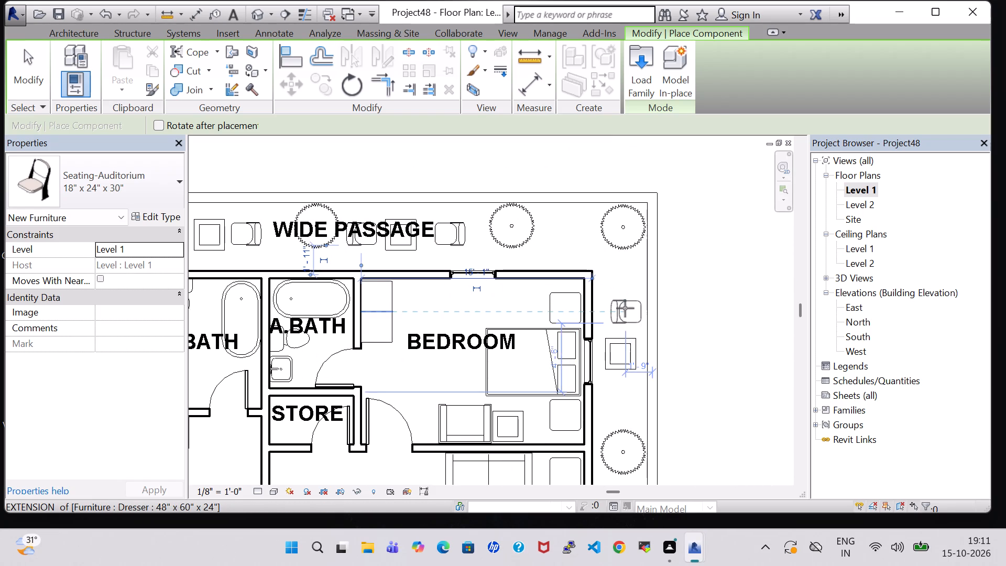
key("space")
key("space")
key("space")
key("space")
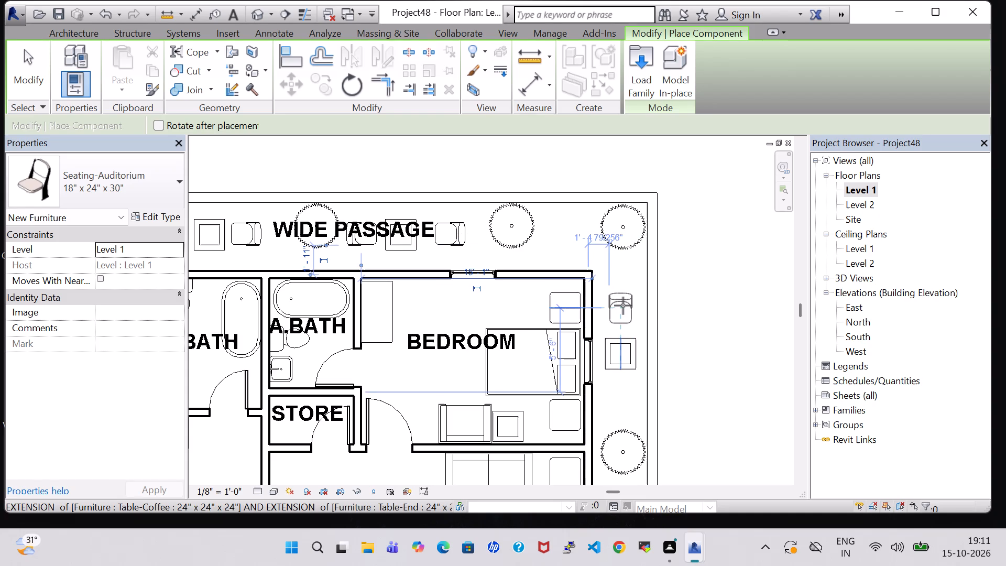
left_click(621, 316)
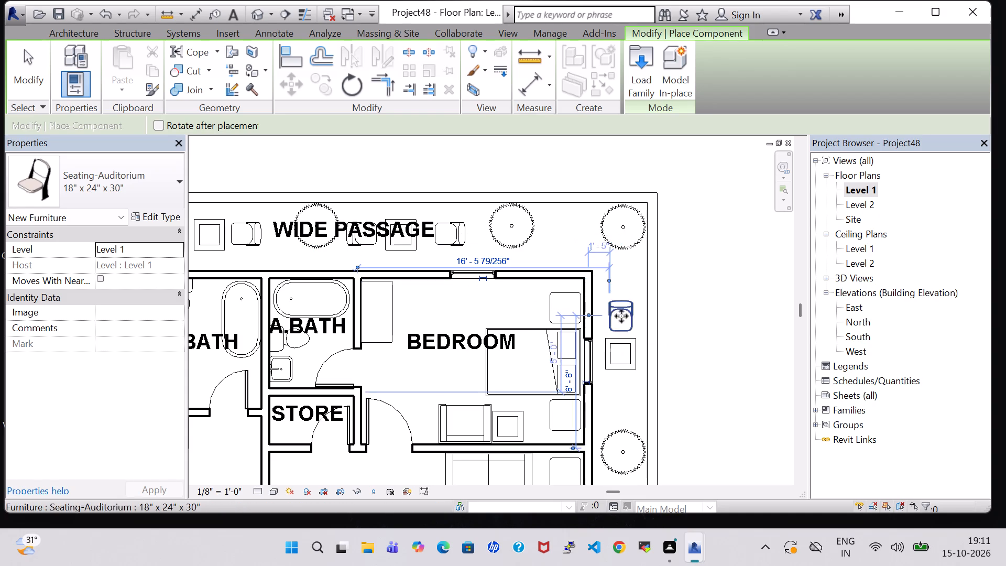
key("space")
key("space")
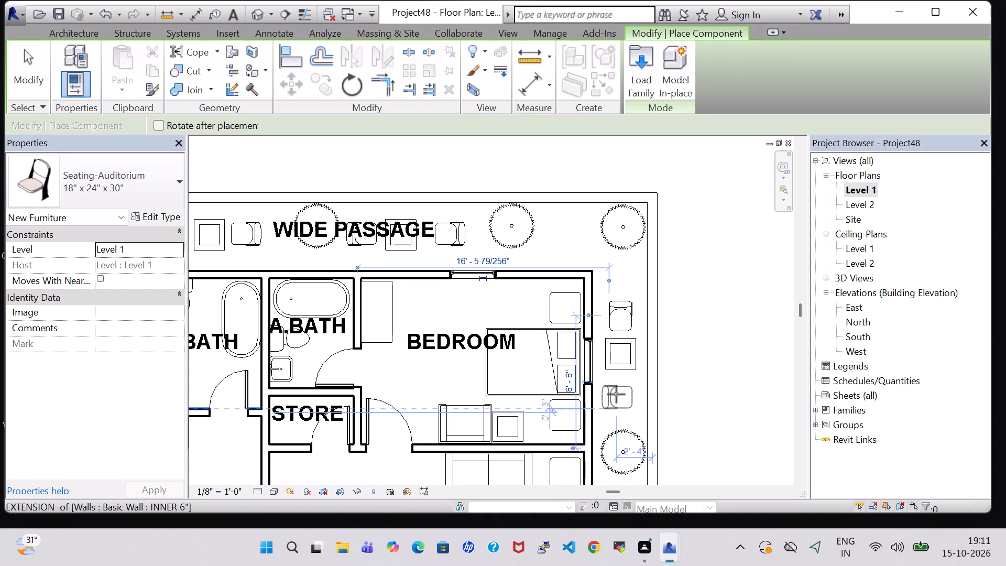
key("space")
left_click(616, 398)
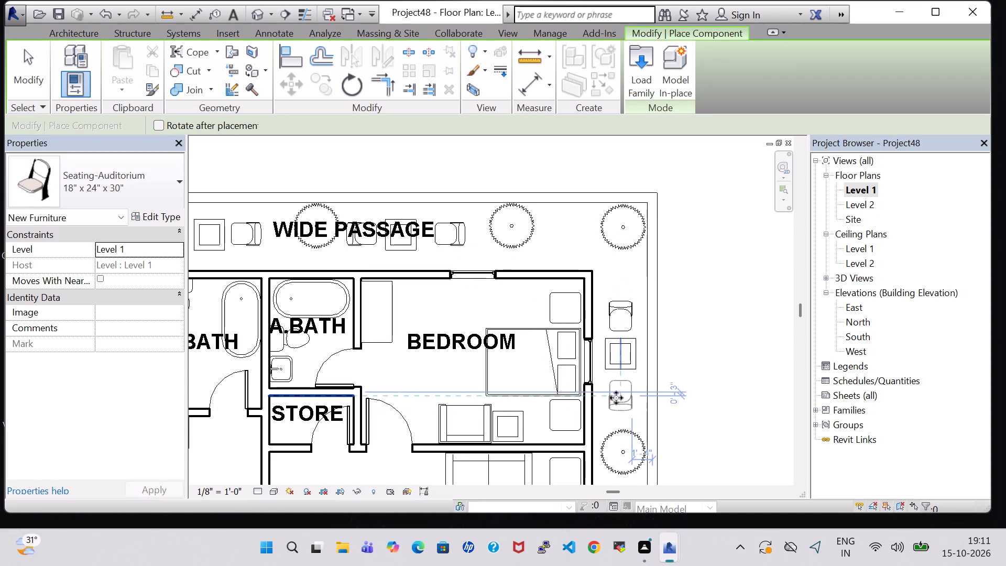
Place two auditorium seats facing each other across the side passage coffee table beside the LOUNGE.
middle_click_drag(617, 398, 614, 210)
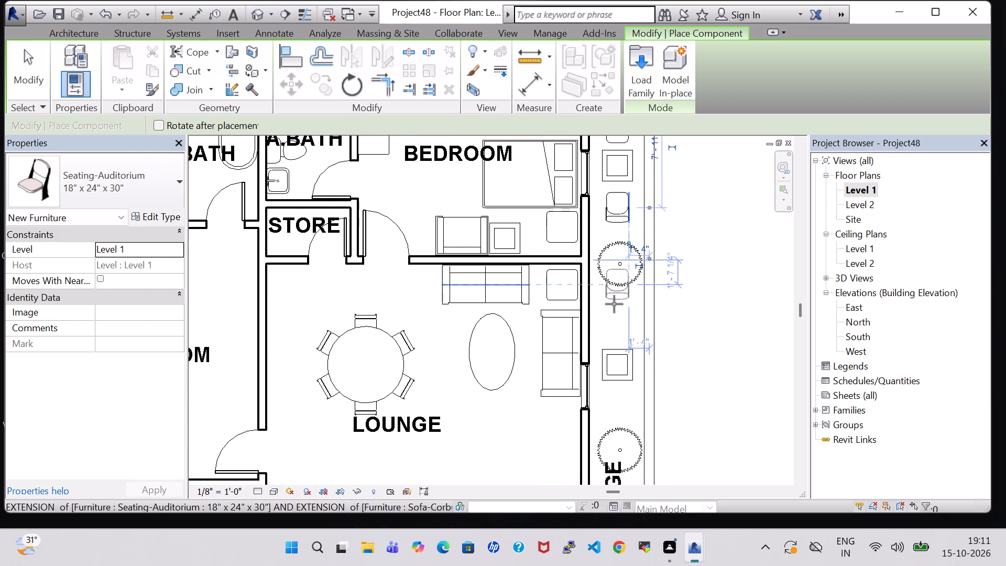
key("space")
key("space")
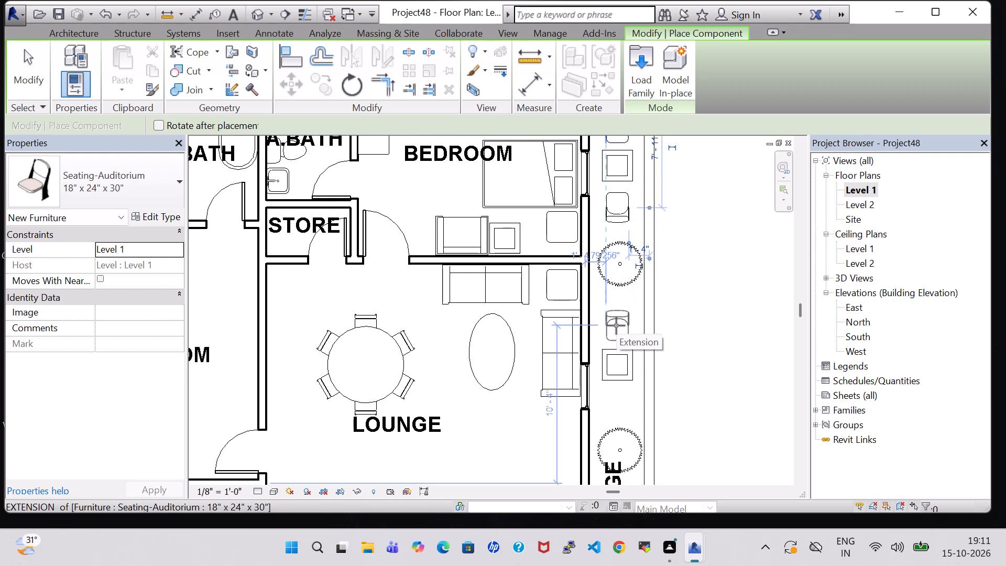
left_click(616, 325)
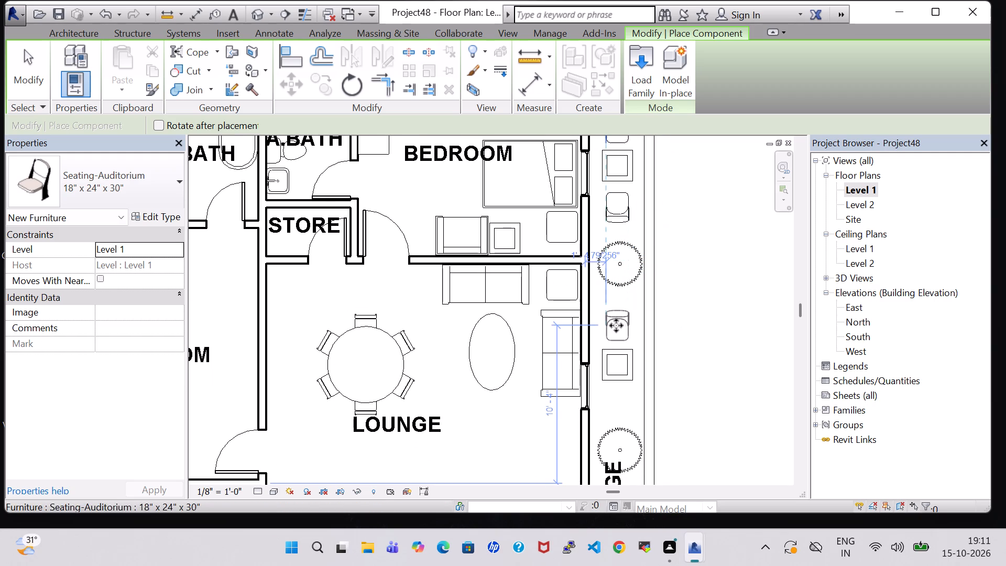
key("space")
key("space")
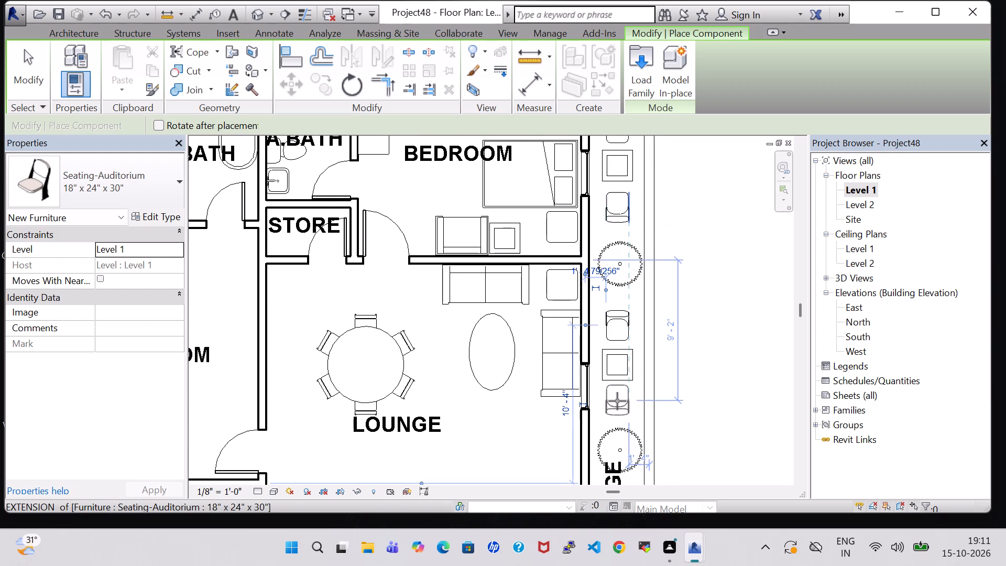
left_click(617, 401)
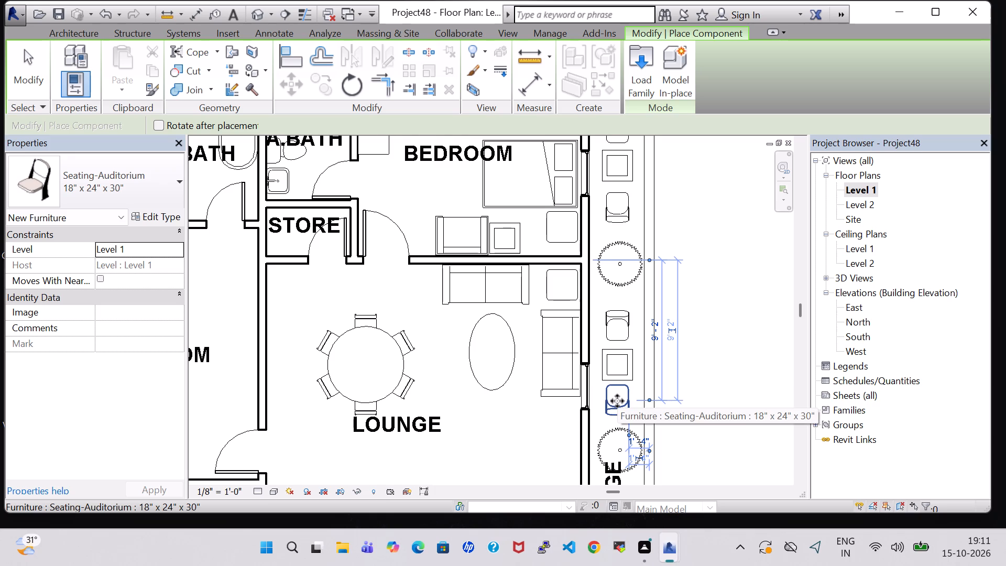
Place two auditorium seats on opposite sides of the side WIDE PASSAGE coffee table beside the KITCHEN.
scroll(617, 401, "down", 3)
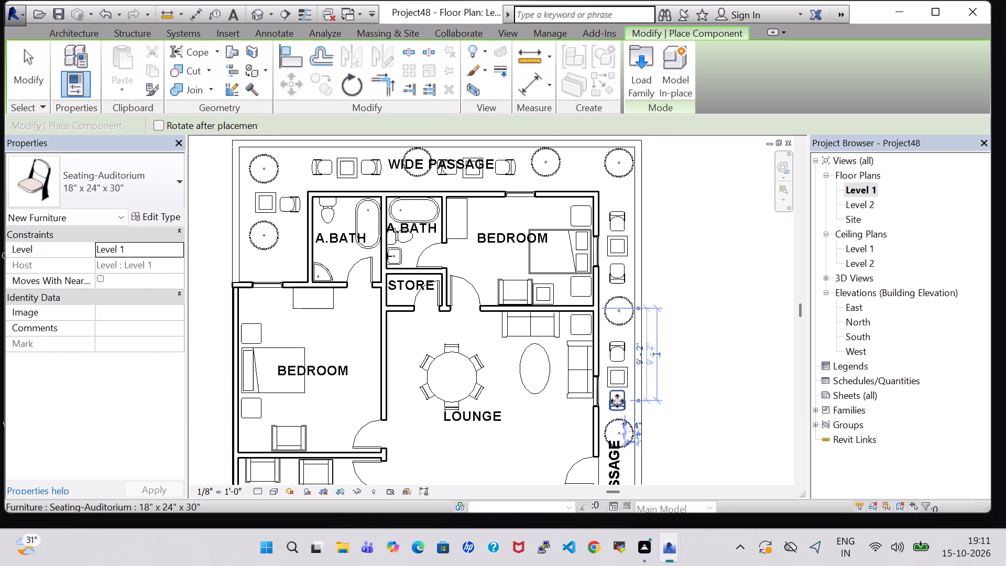
scroll(617, 401, "down", 2)
middle_click_drag(695, 372, 672, 259)
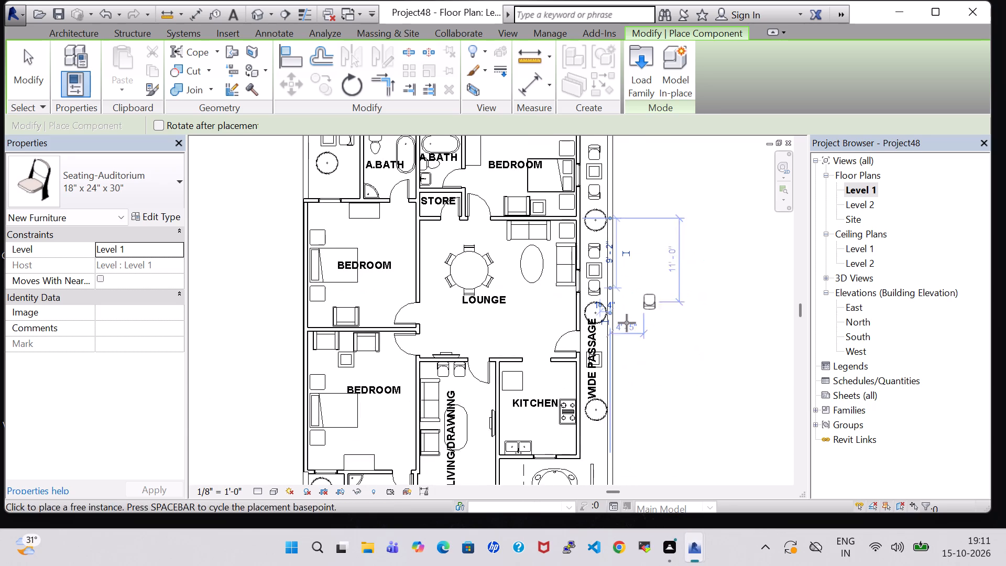
scroll(625, 324, "up", 4)
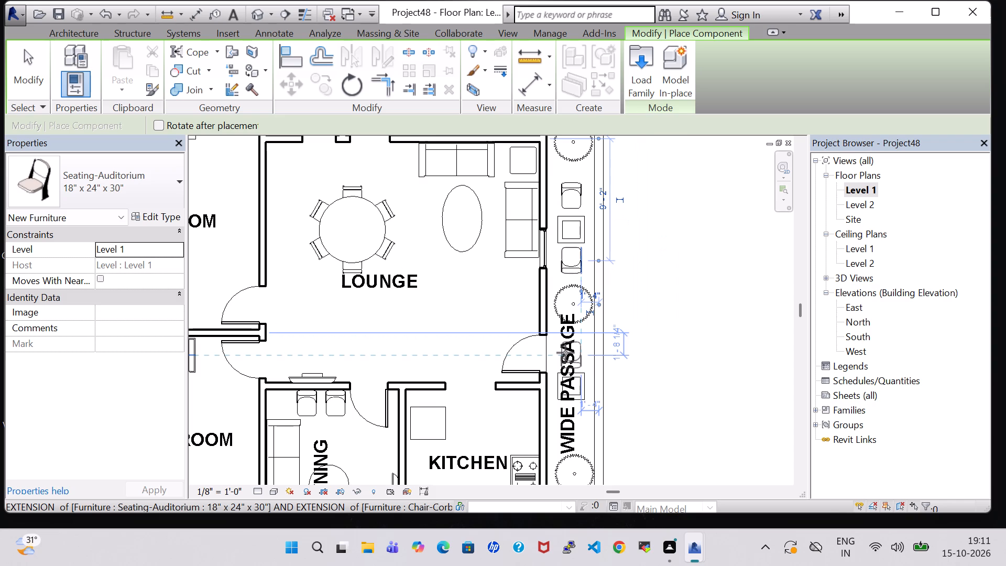
left_click(565, 353)
key("space")
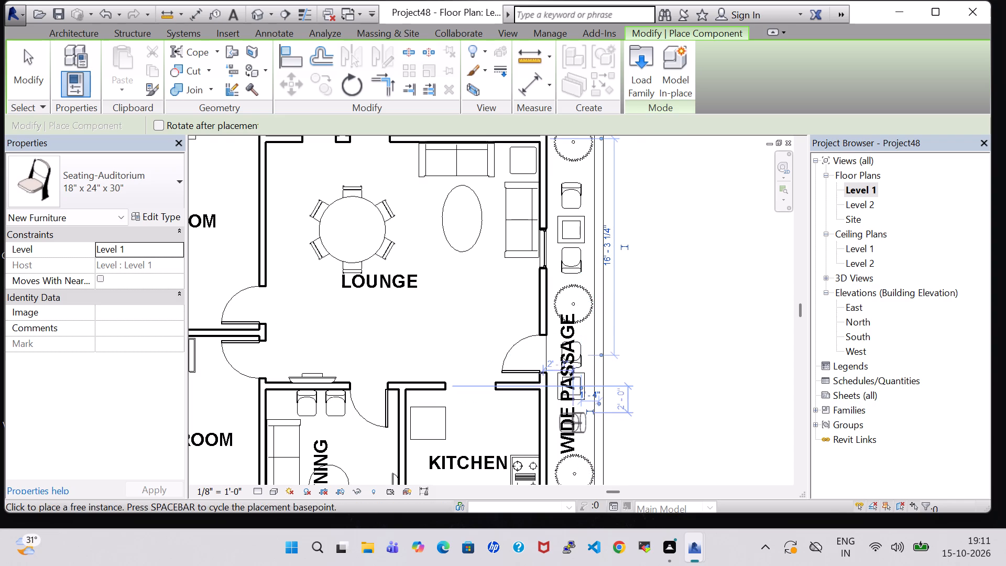
key("space")
left_click(573, 421)
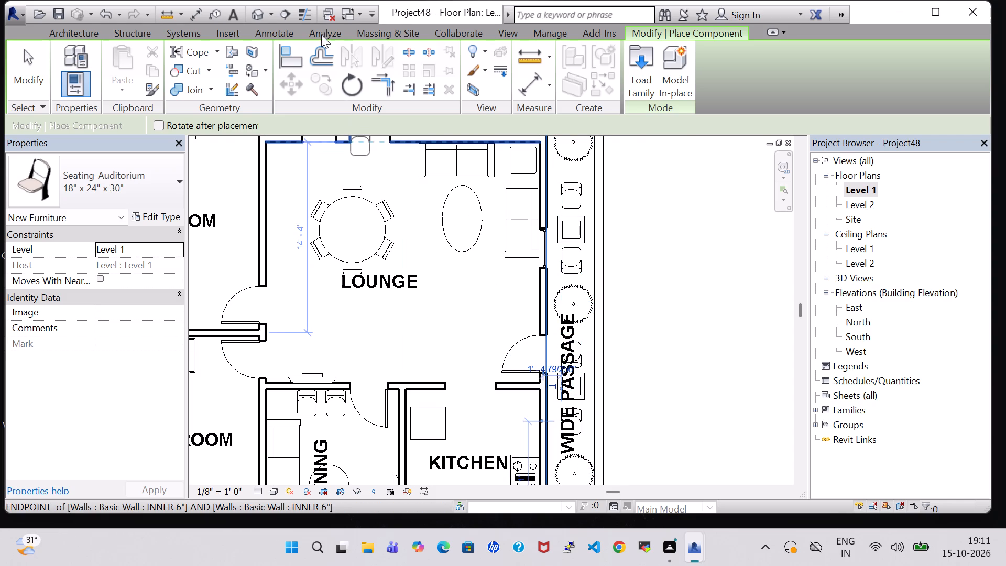
In the 3D view, turn both seats at the kitchen-side passage coffee table around so that they face the table.
left_click(257, 11)
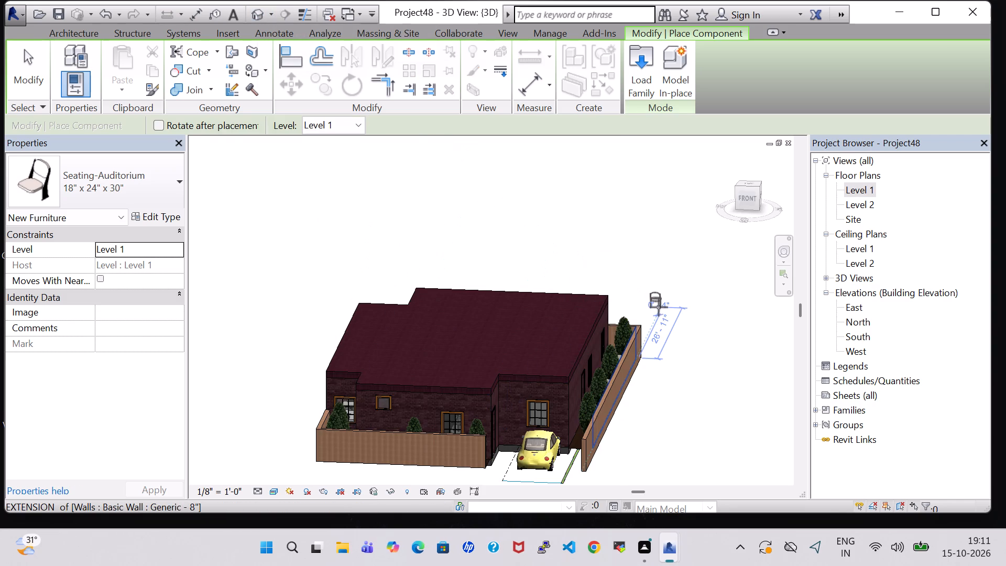
key("Escape")
key("Escape")
middle_click_drag(640, 208, 646, 308, "shift")
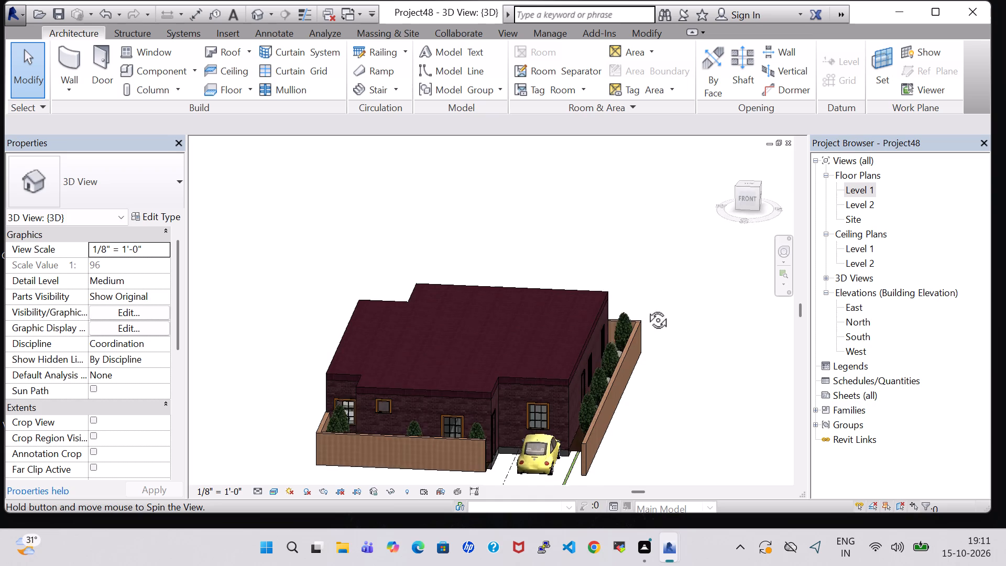
middle_click_drag(646, 308, 649, 367, "shift")
scroll(649, 367, "up", 1, "shift")
scroll(657, 424, "up", 7)
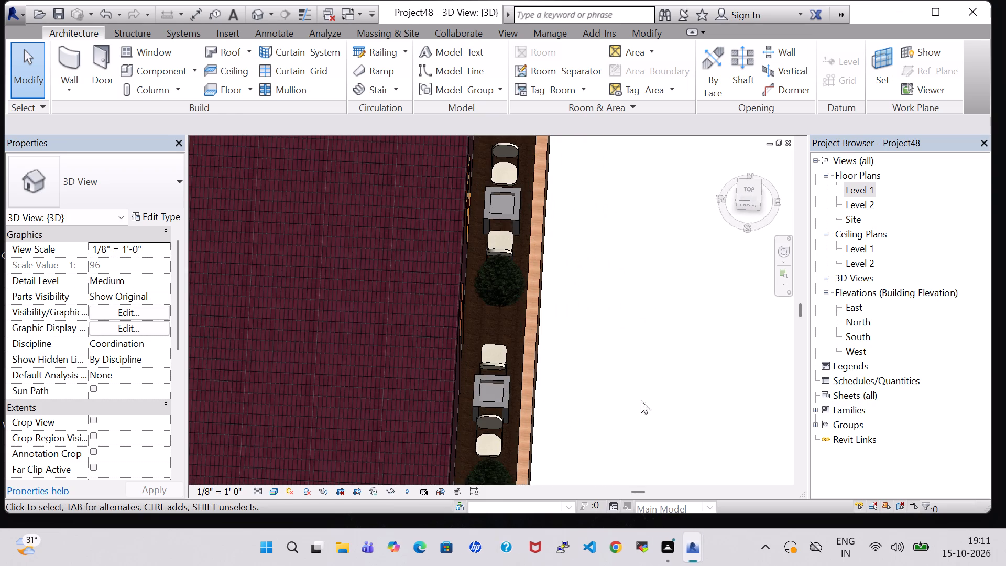
left_click(489, 354)
key("space")
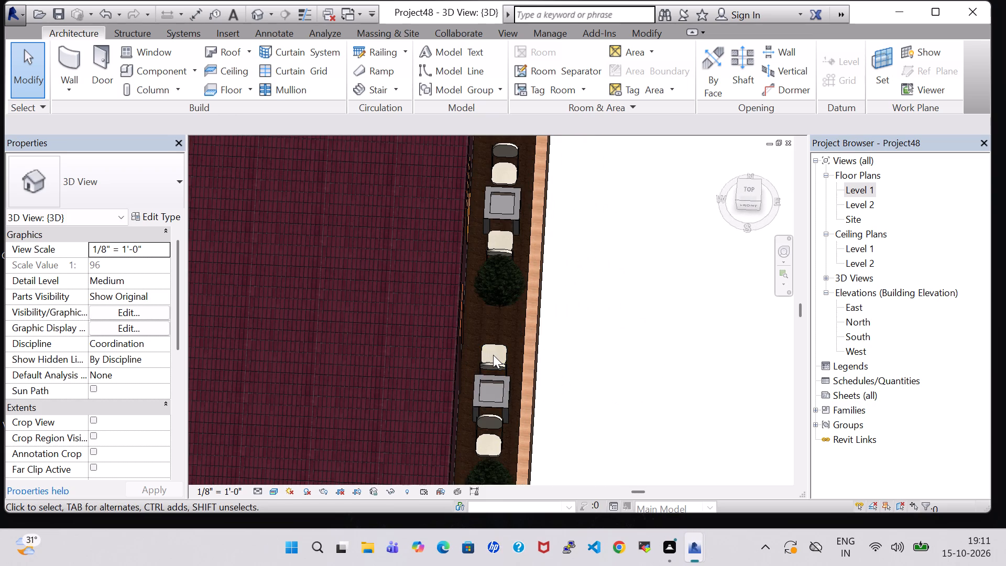
left_click(494, 362)
key("space")
key("space")
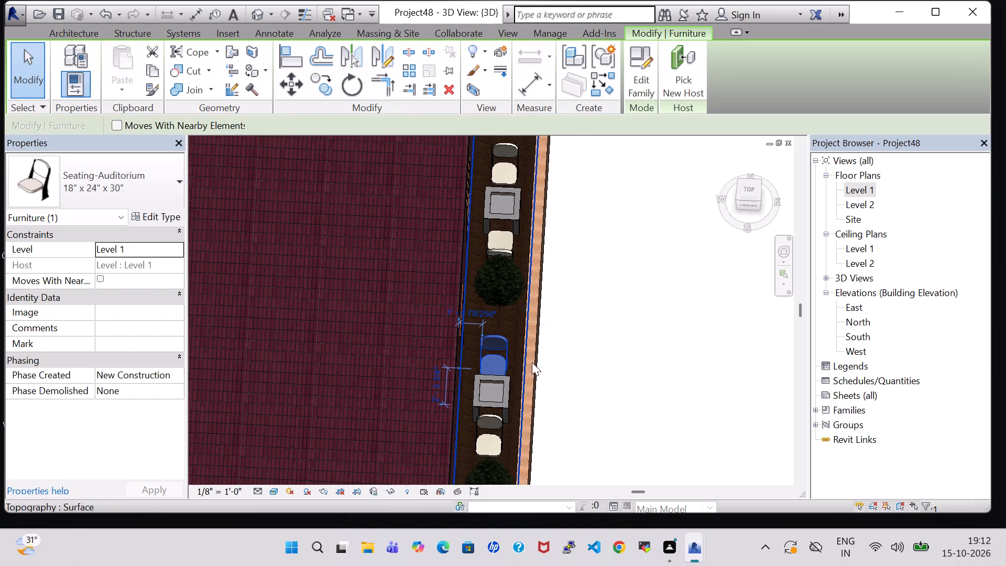
left_click(491, 431)
key("space")
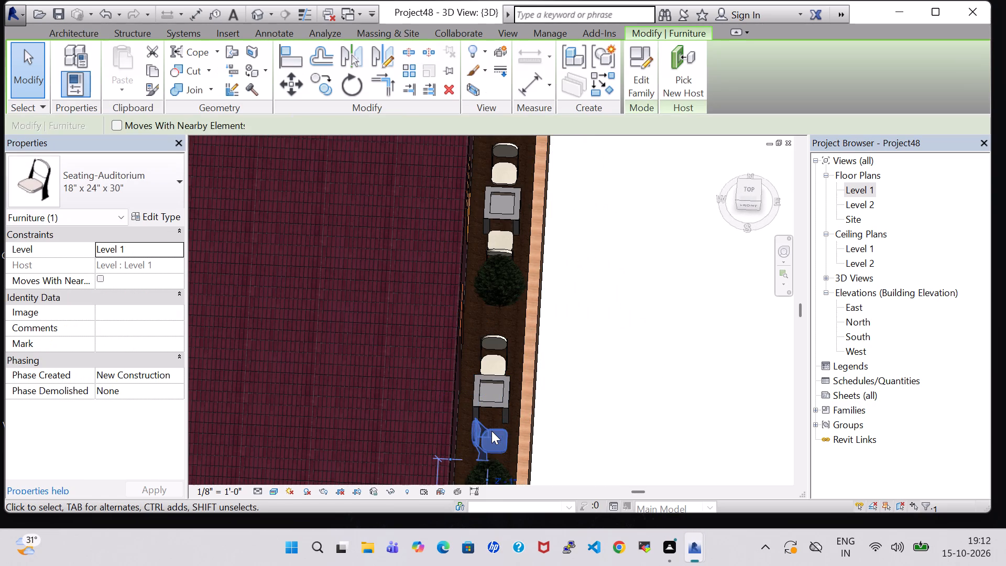
key("space")
left_click(607, 308)
Examine the seat and coffee table arrangement along the side and rear passages from above in the 3D view.
middle_click_drag(578, 220, 583, 327)
middle_click_drag(624, 222, 605, 405)
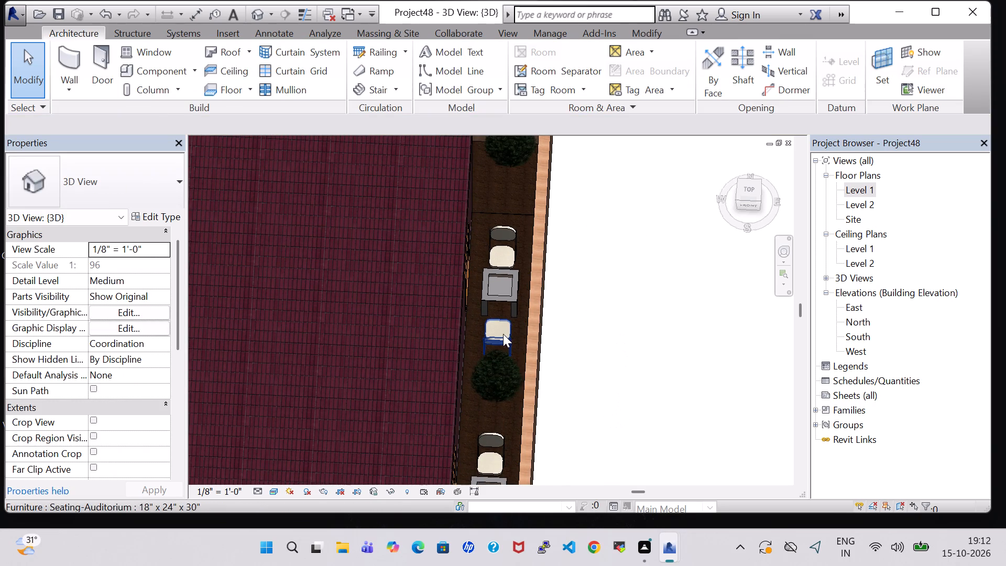
middle_click_drag(565, 212, 599, 384)
scroll(598, 327, "up", 1)
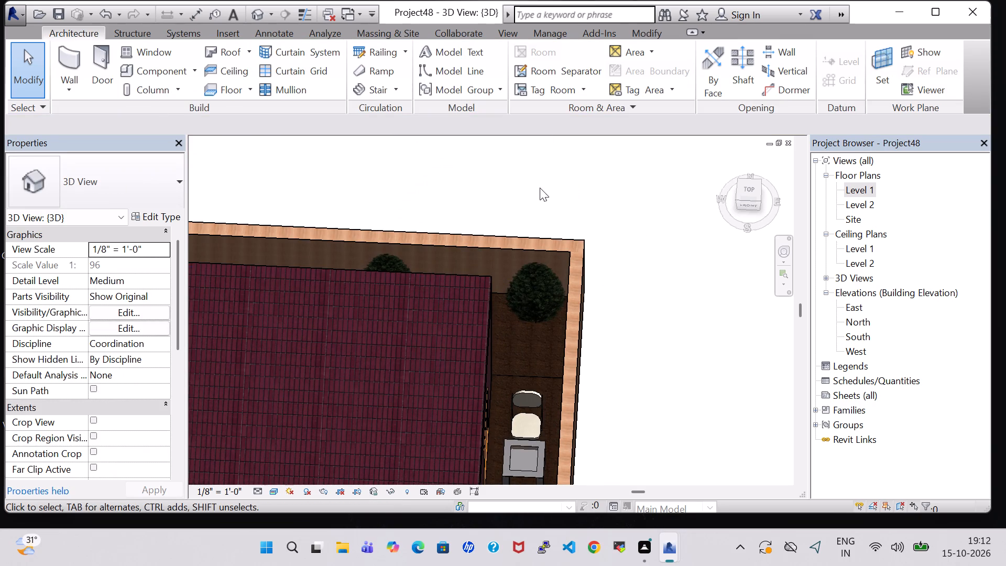
middle_click_drag(544, 168, 544, 265, "shift")
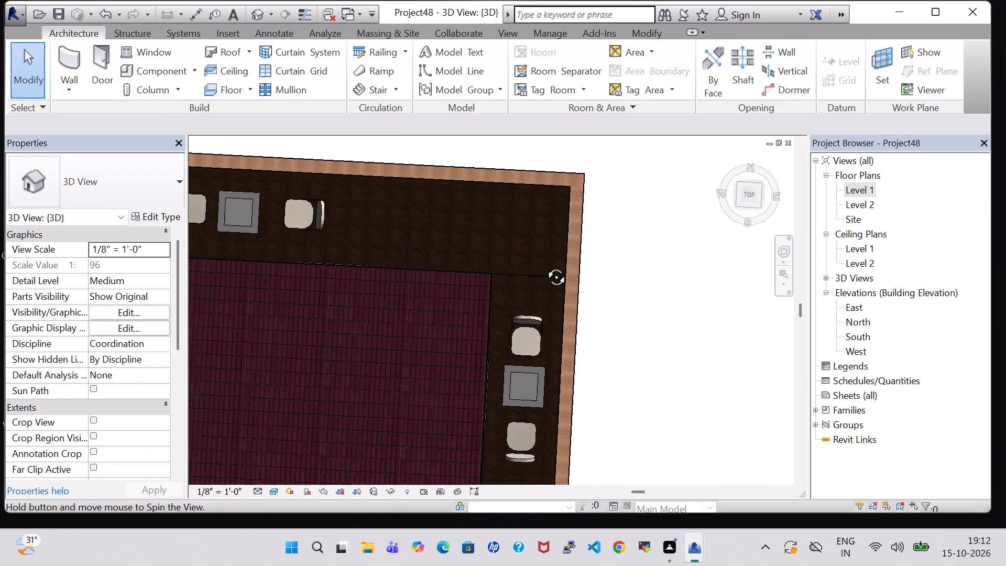
middle_click_drag(544, 265, 544, 267, "shift")
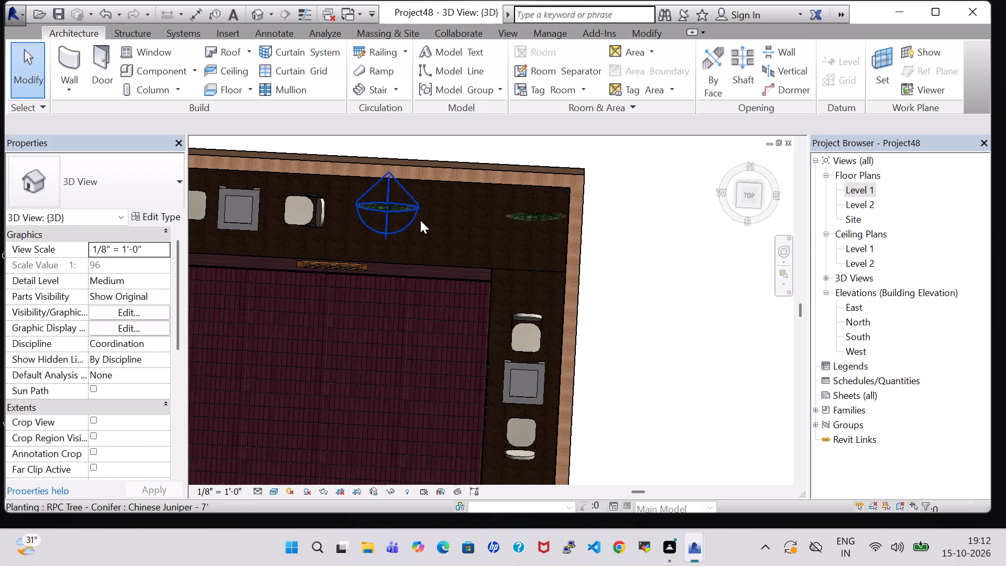
middle_click_drag(427, 235, 630, 266)
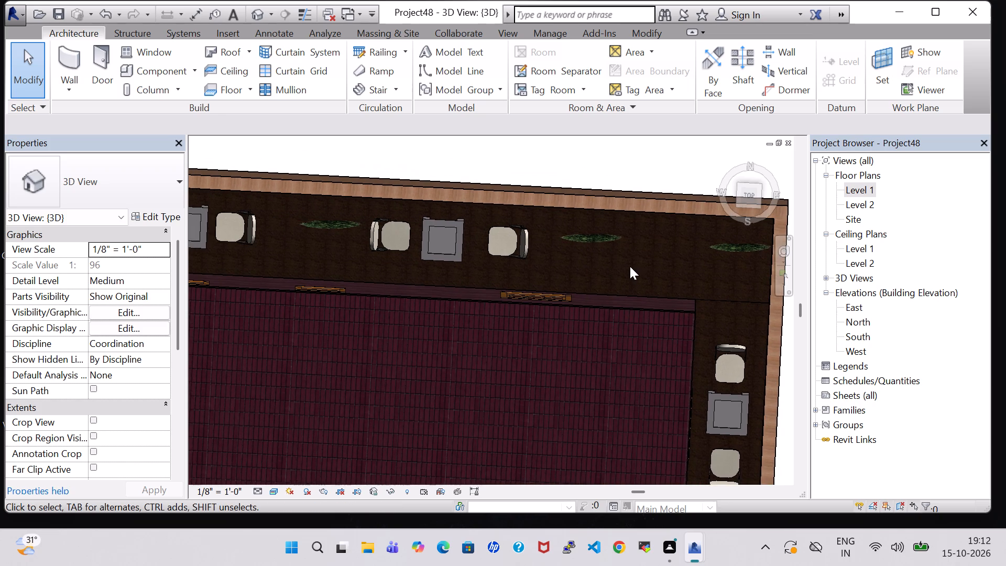
scroll(630, 266, "down", 2)
middle_click_drag(520, 166, 640, 204)
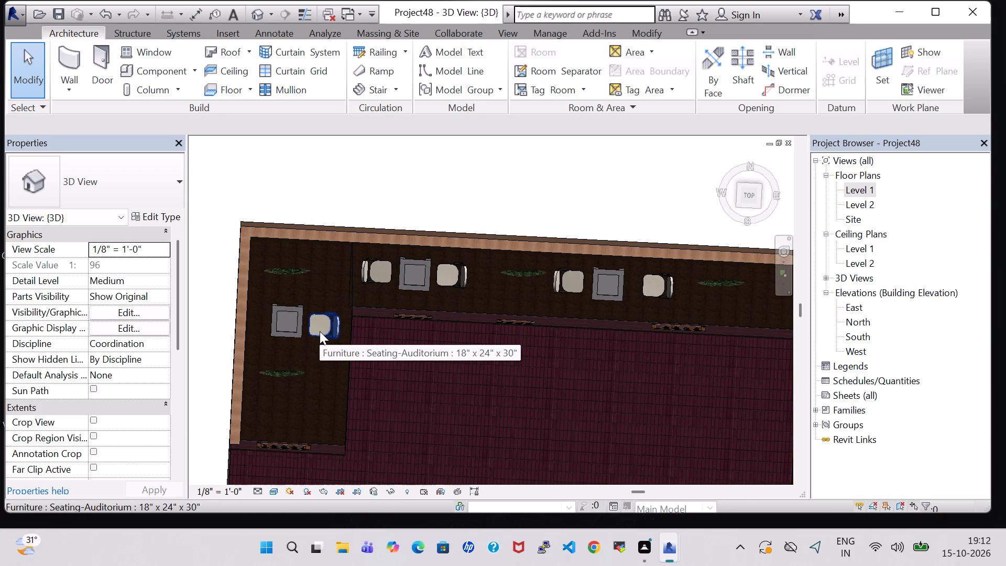
scroll(550, 181, "down", 2)
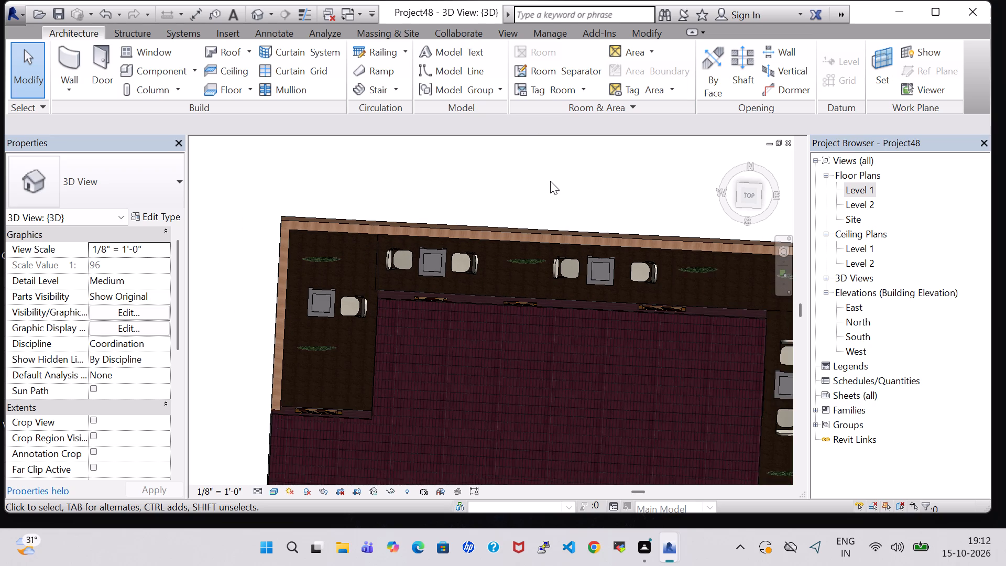
scroll(550, 181, "down", 4)
Examine the parking area at the front of the house in the Level 1 plan and the 3D view.
double_click(862, 190)
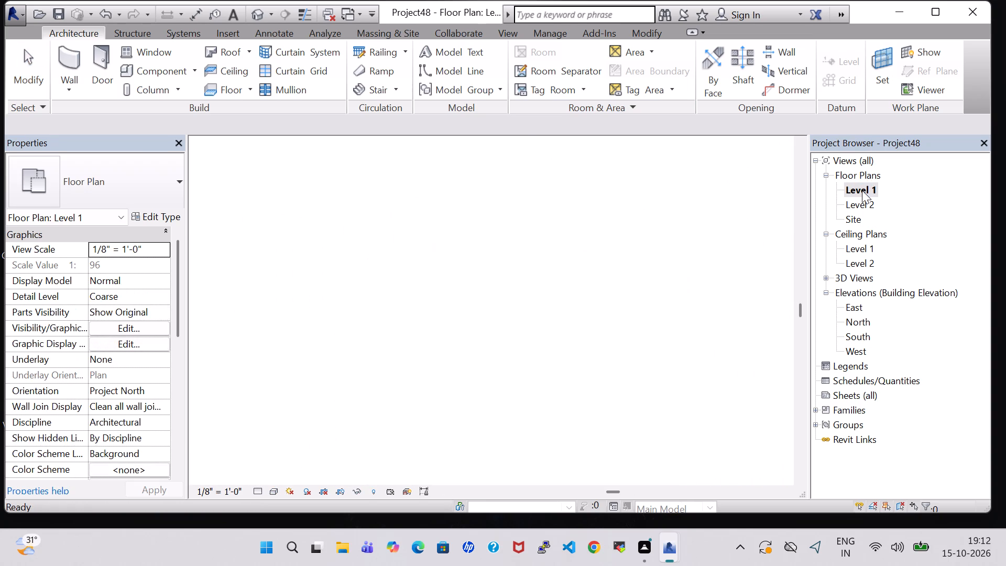
scroll(625, 237, "down", 4)
middle_click_drag(673, 310, 676, 225)
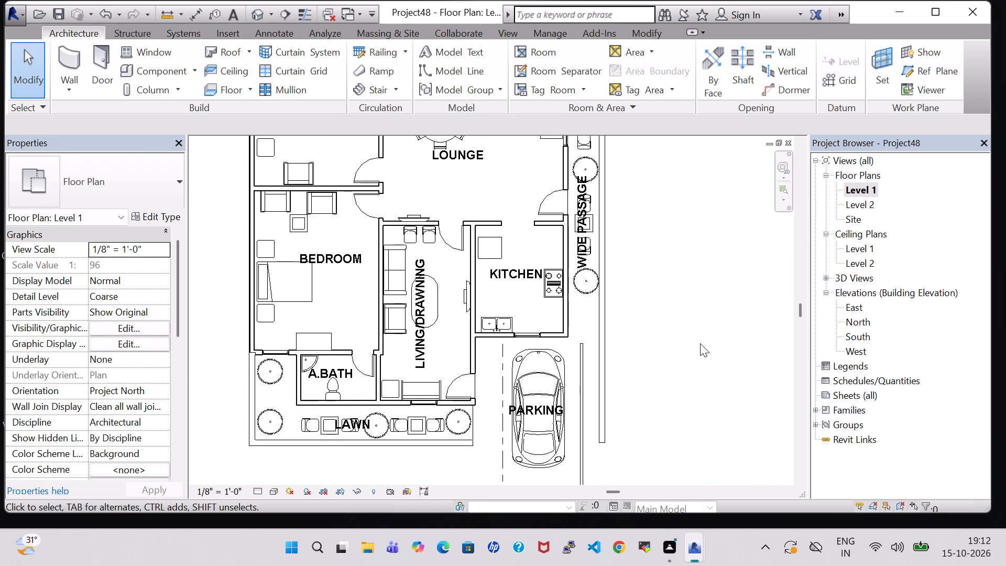
scroll(698, 353, "down", 1)
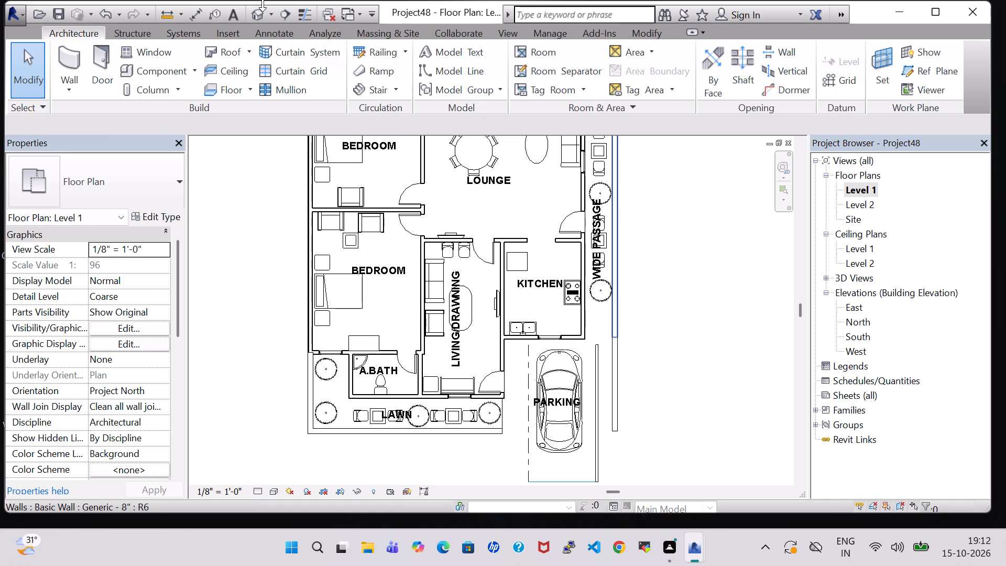
left_click(263, 8)
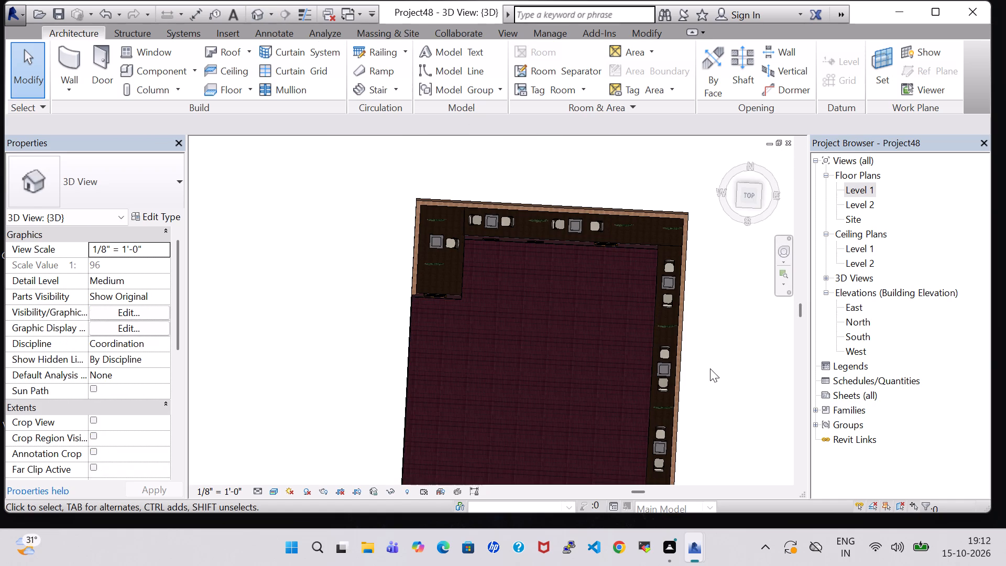
middle_click_drag(710, 368, 697, 275, "shift")
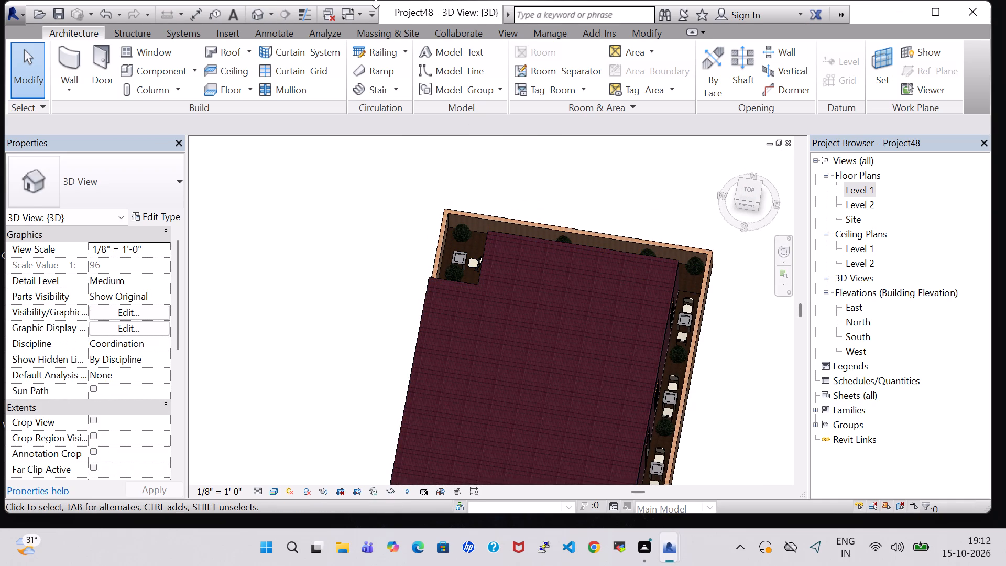
left_click(382, 30)
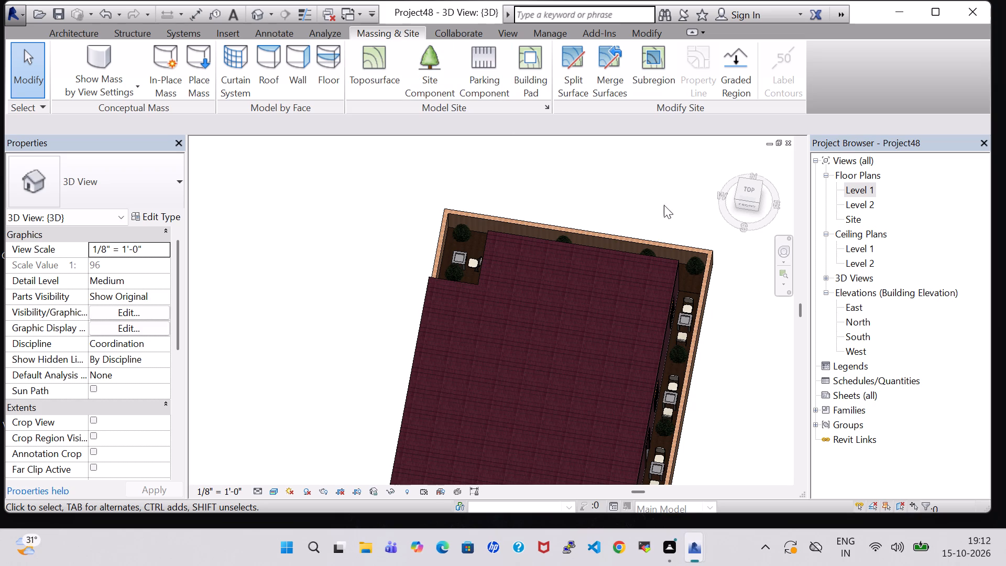
middle_click_drag(737, 364, 734, 244, "shift")
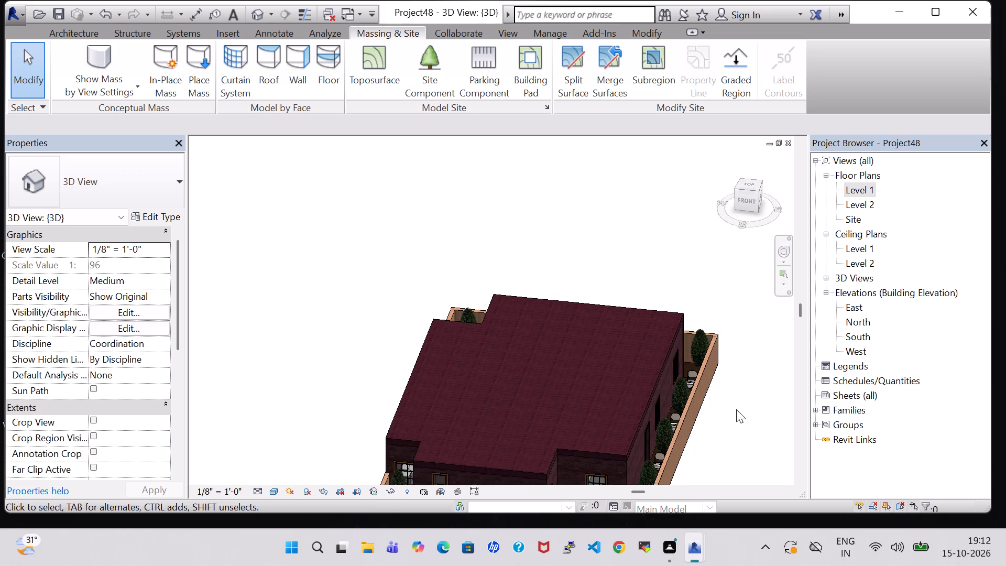
middle_click_drag(736, 426, 744, 308, "shift")
middle_click_drag(697, 312, 703, 395, "shift")
middle_click_drag(705, 428, 706, 224)
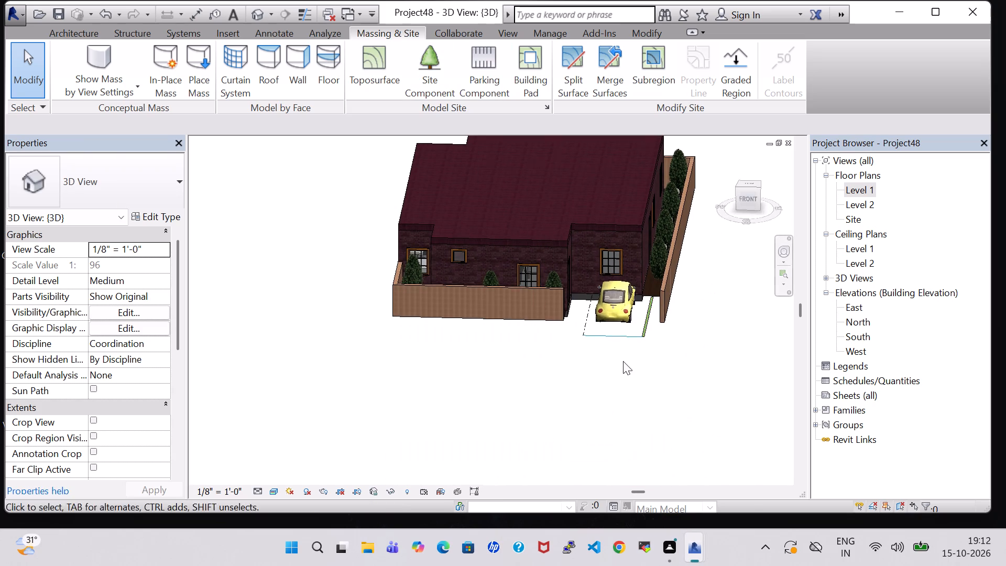
On Level 1, create a four-point toposurface at elevation 0' 0" under the PARKING area, from the kitchen's outer wall to beyond the car.
double_click(863, 190)
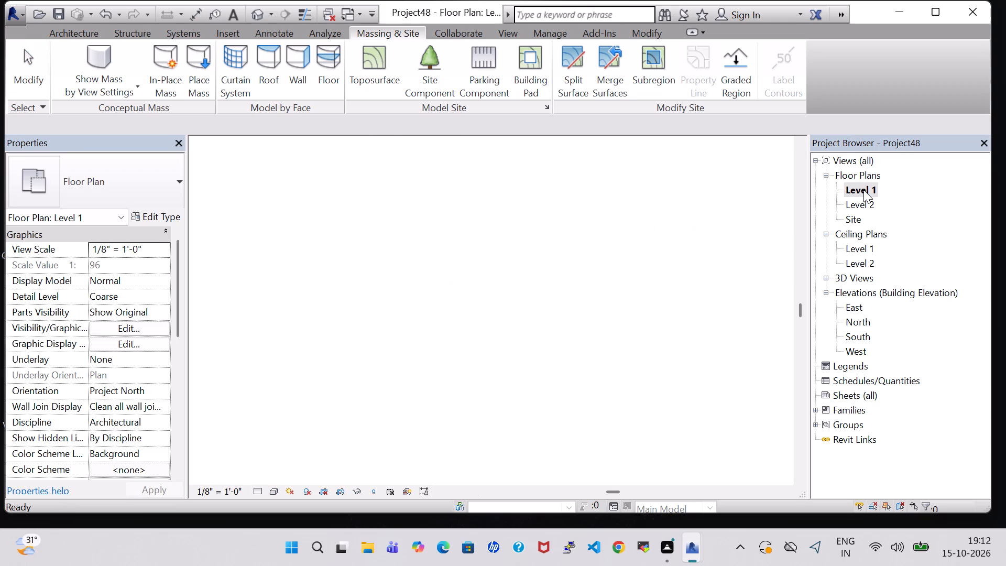
scroll(705, 308, "down", 1)
middle_click_drag(701, 323, 692, 295)
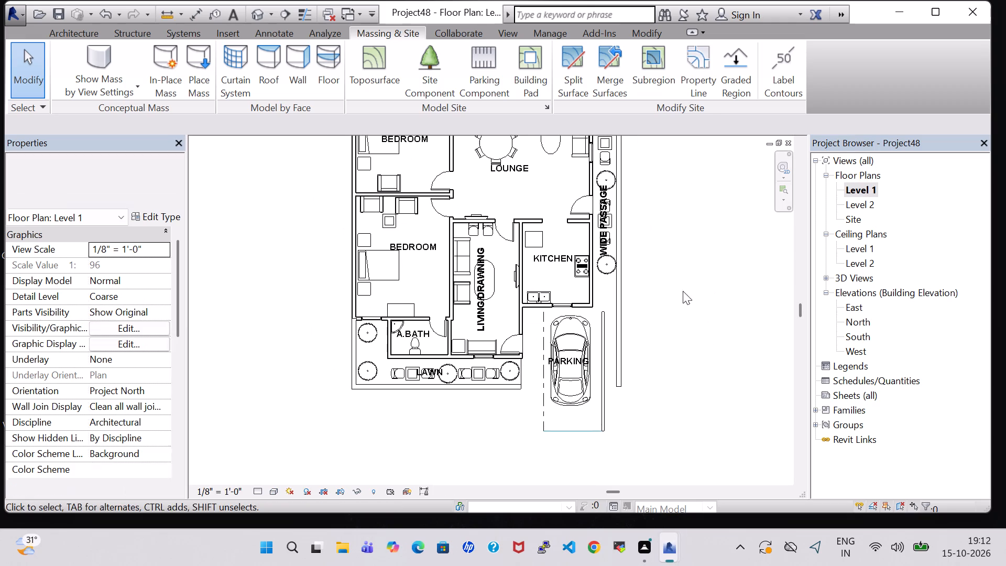
left_click(371, 48)
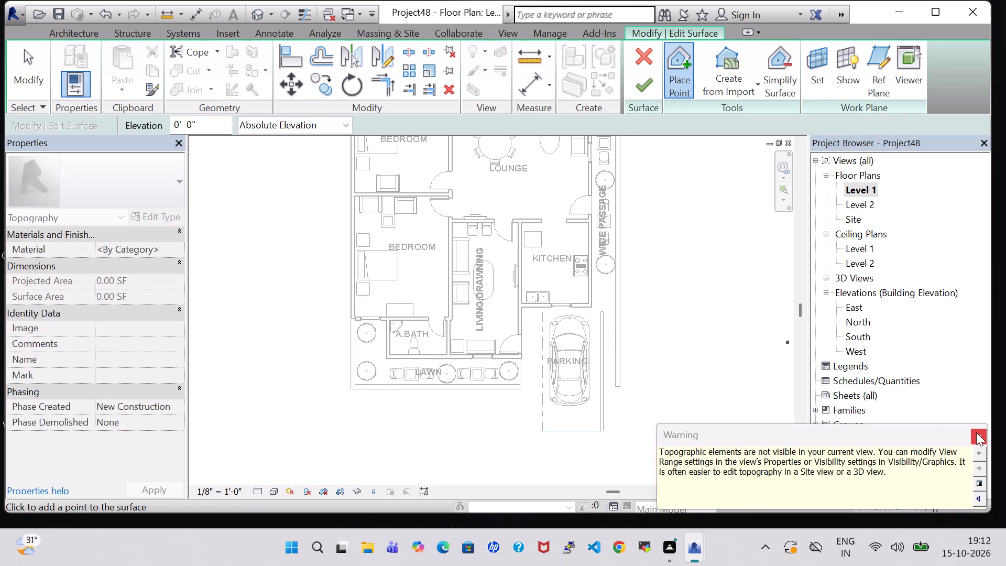
left_click(976, 432)
left_click(685, 62)
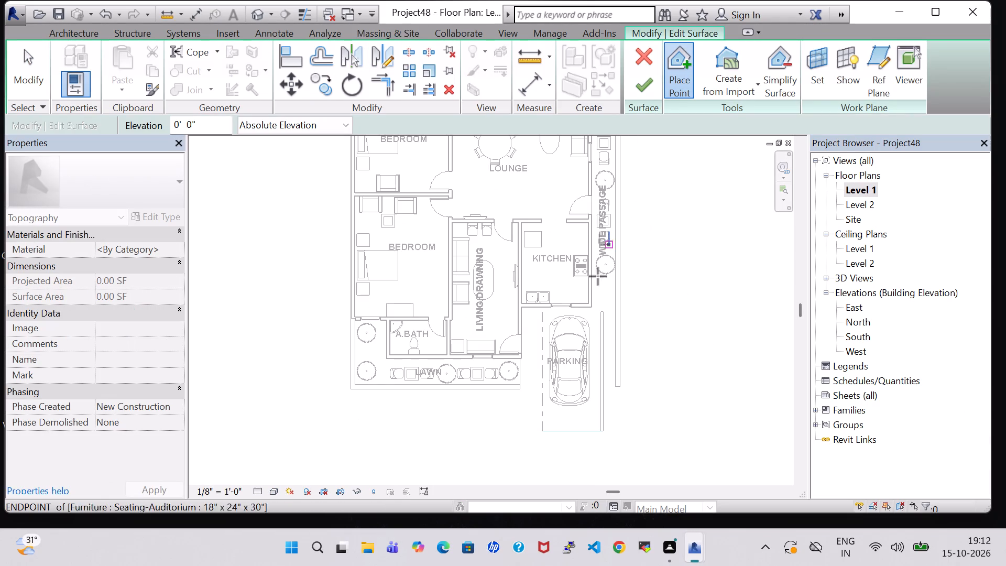
scroll(520, 304, "up", 3)
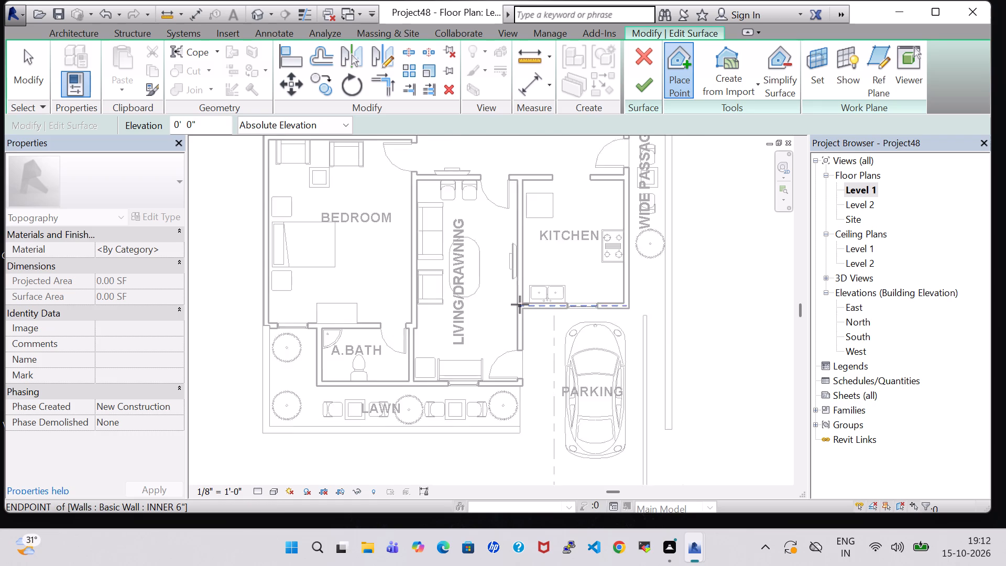
scroll(520, 304, "up", 5)
left_click(524, 314)
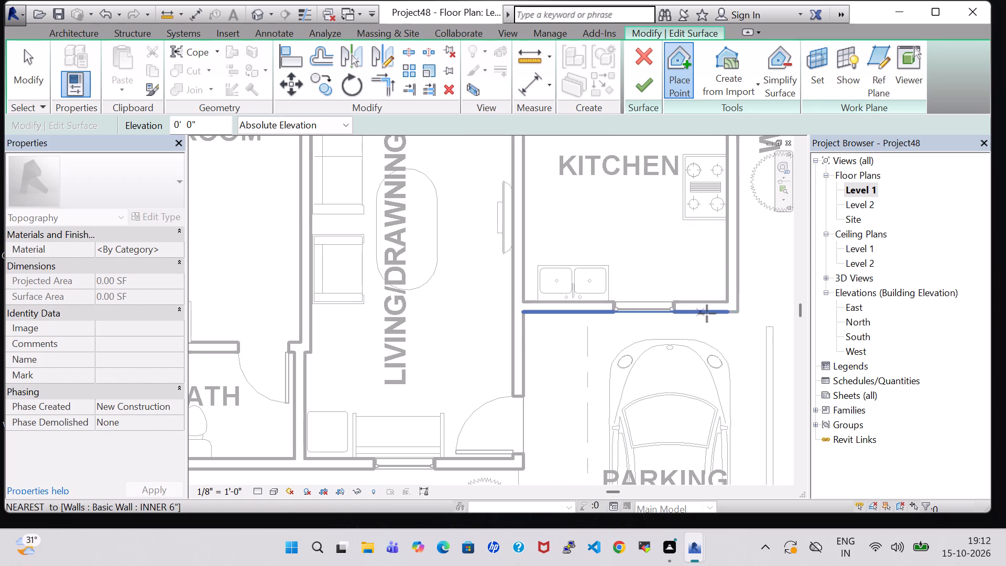
left_click(767, 312)
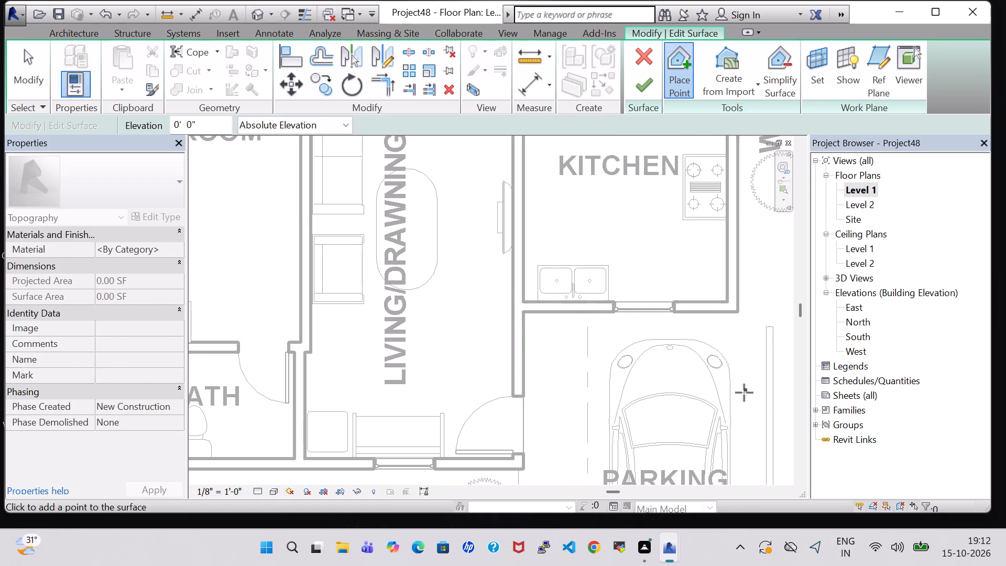
middle_click_drag(744, 394, 714, 225)
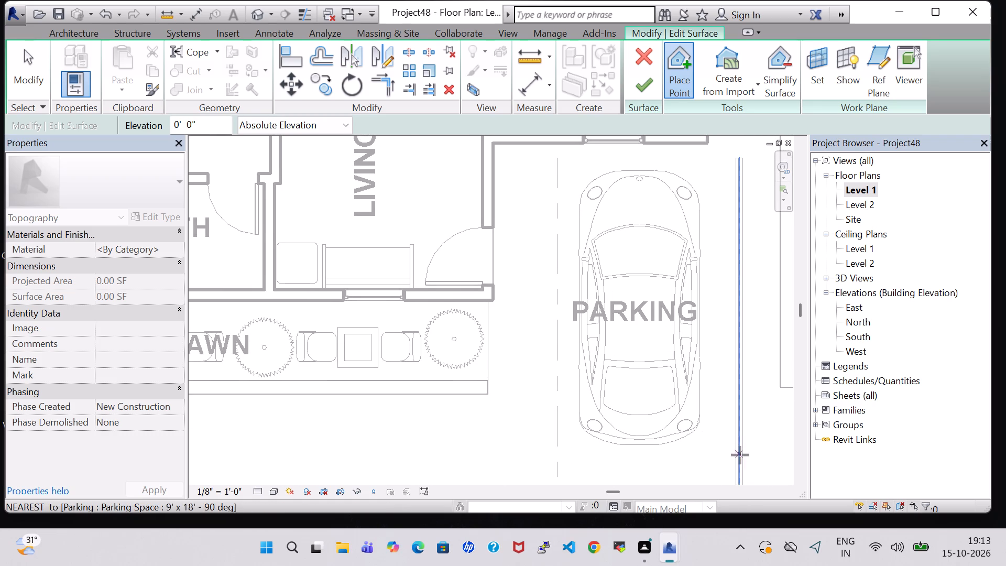
left_click(737, 456)
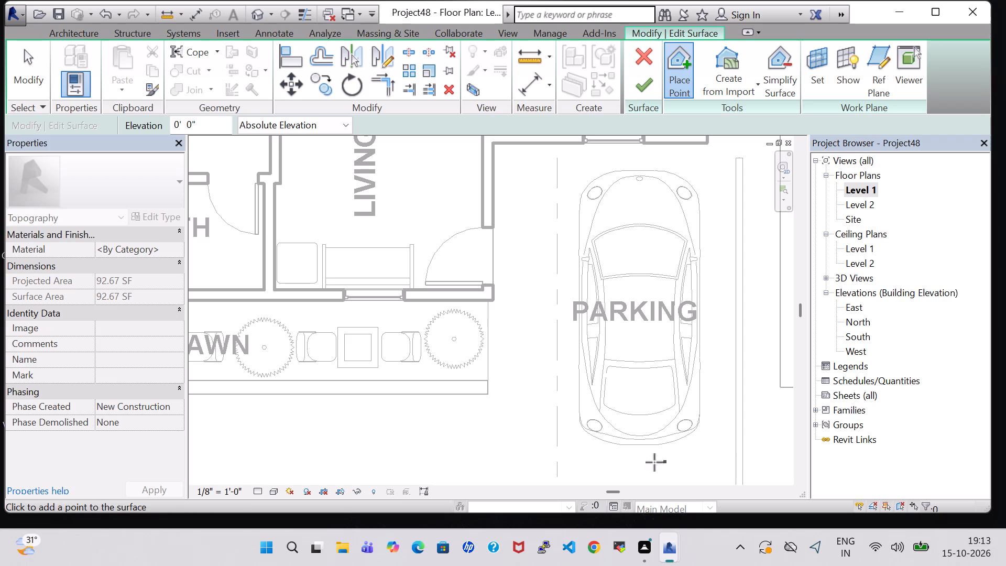
left_click(489, 449)
left_click(642, 81)
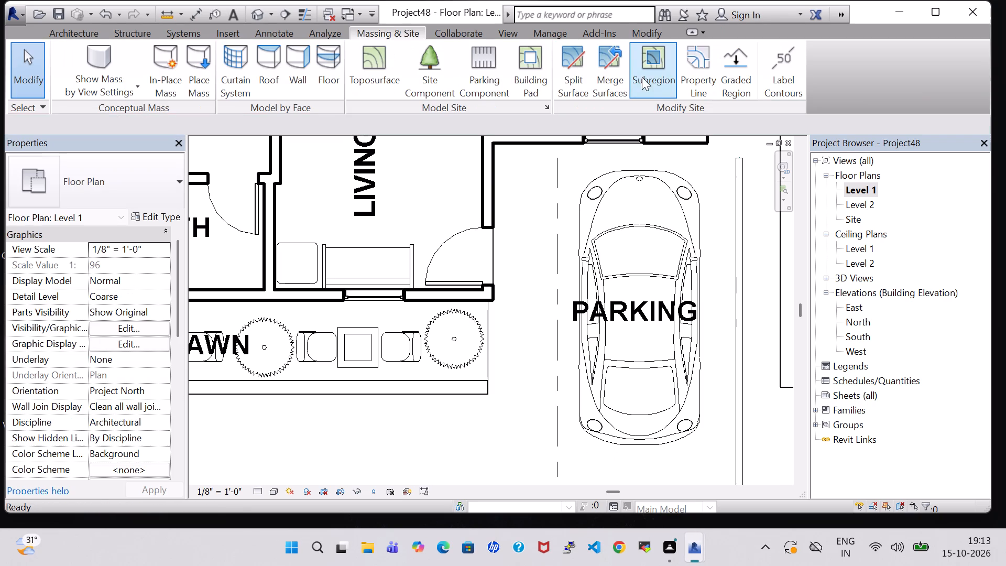
Examine the parking toposurface around the car and the adjoining boundary walls in the 3D view.
left_click(255, 16)
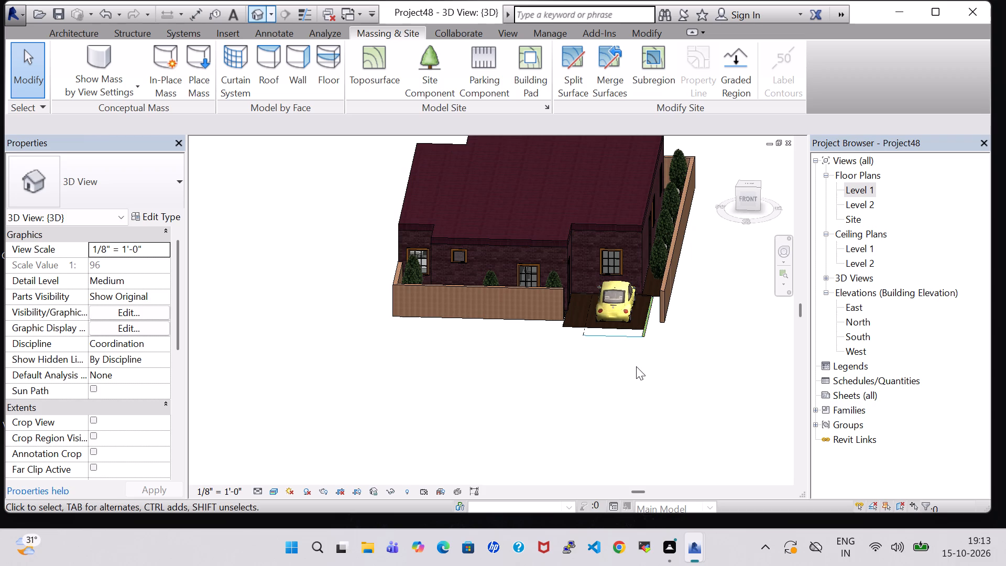
scroll(626, 370, "up", 6)
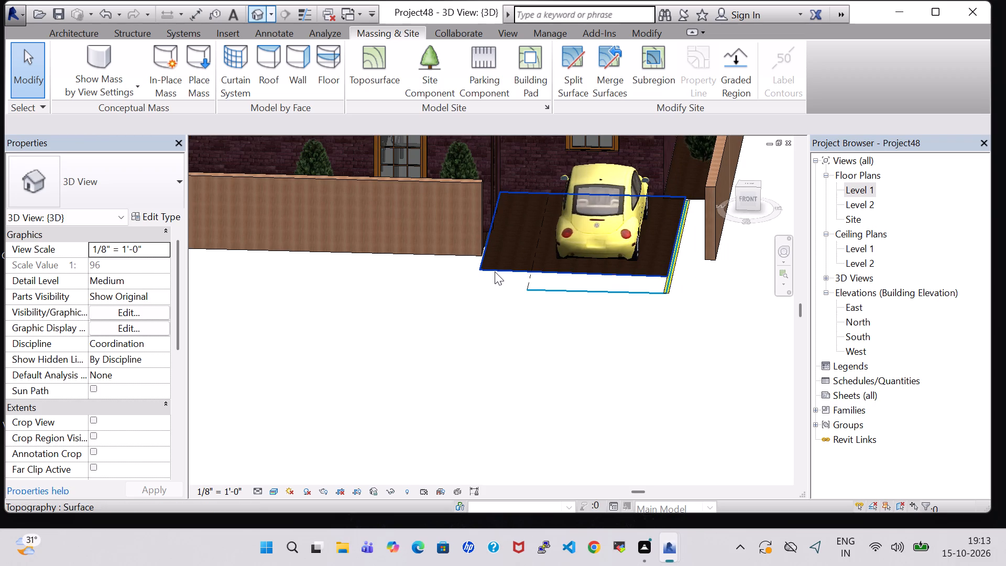
scroll(502, 395, "up", 1)
middle_click_drag(502, 395, 535, 353, "shift")
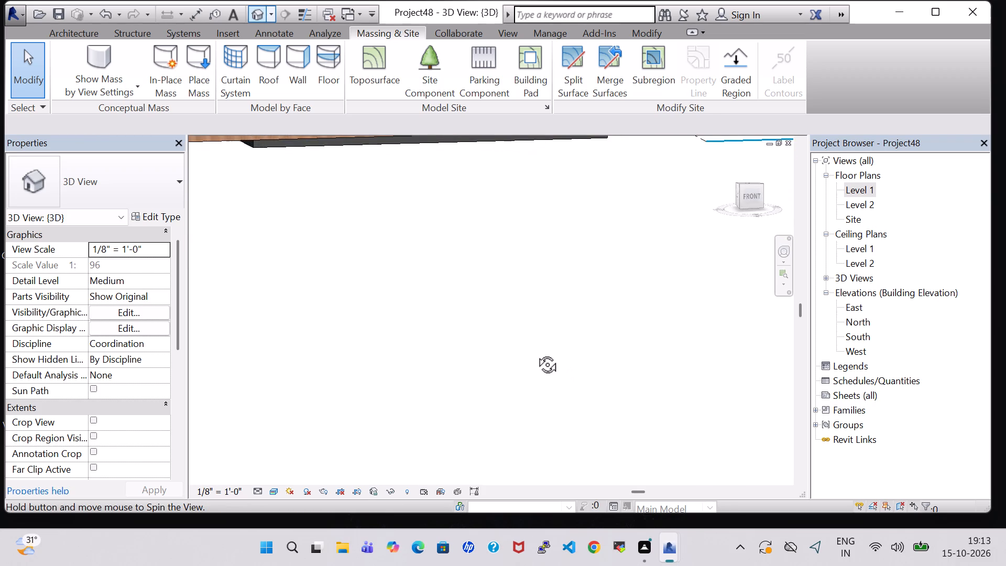
middle_click_drag(535, 353, 490, 375, "shift")
scroll(490, 375, "up", 1, "shift")
middle_click_drag(402, 245, 403, 245, "shift")
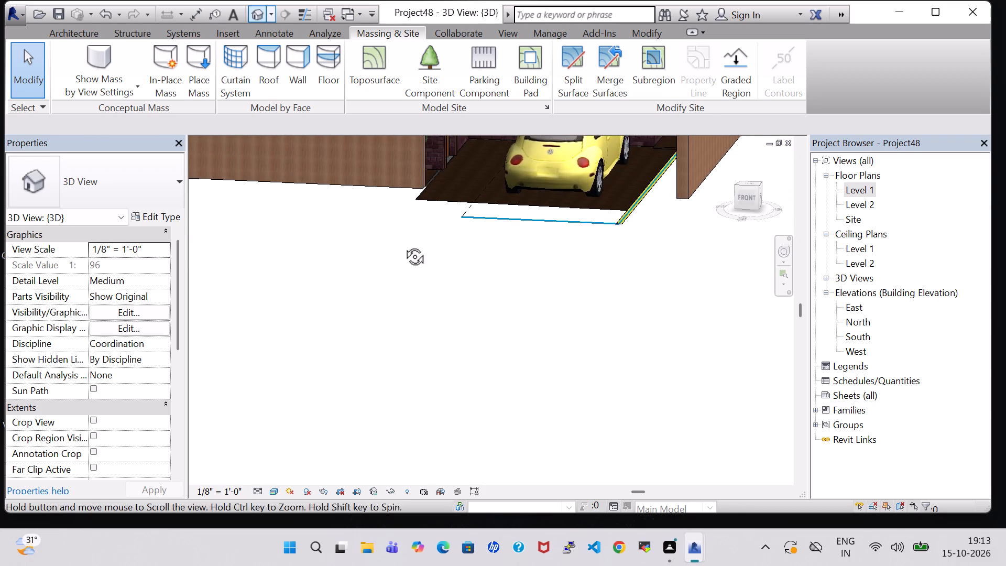
middle_click_drag(403, 245, 430, 256, "shift")
scroll(430, 256, "up", 1, "shift")
middle_click_drag(575, 259, 557, 266, "shift")
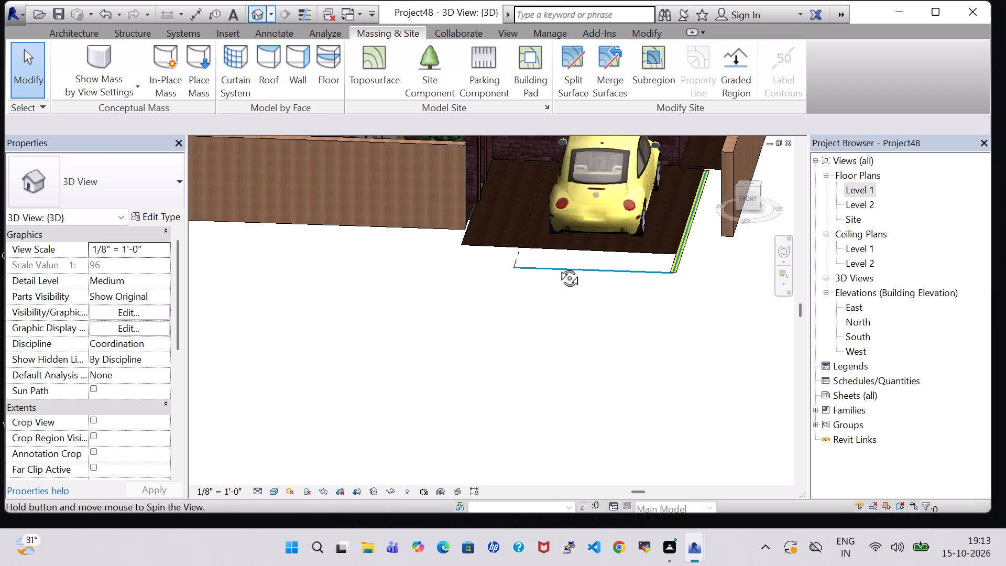
middle_click_drag(557, 266, 568, 279, "shift")
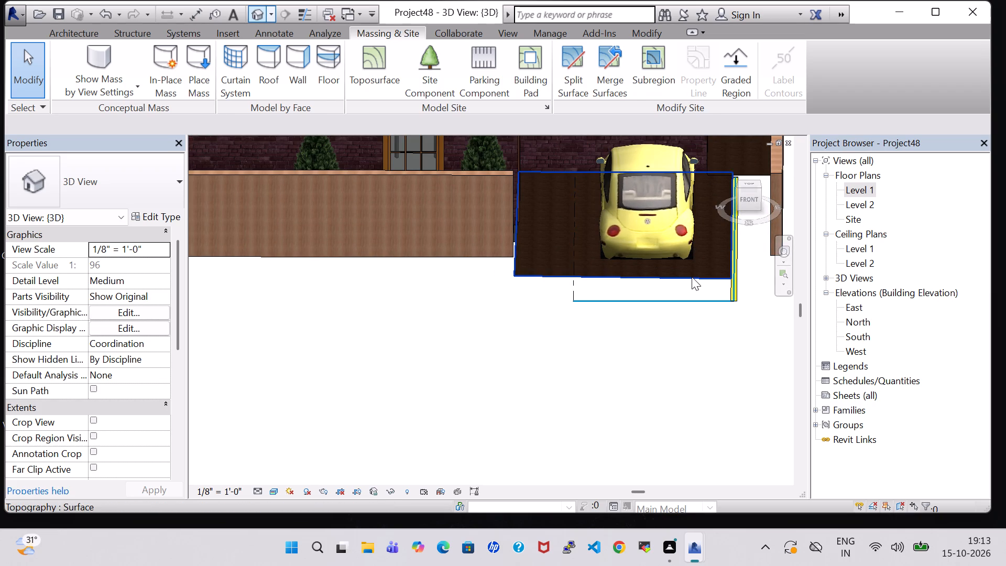
Extend the parking toposurface with points at elevation 0' 0" at the lawn wall's end, along the side boundary wall and beside the car.
left_click(692, 277)
left_click(645, 81)
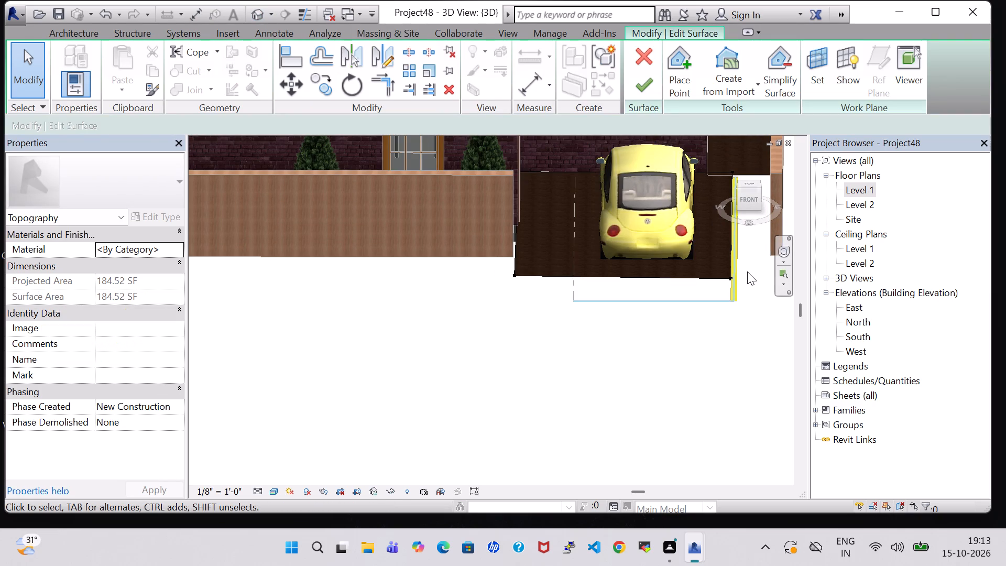
middle_click_drag(747, 271, 757, 333, "shift")
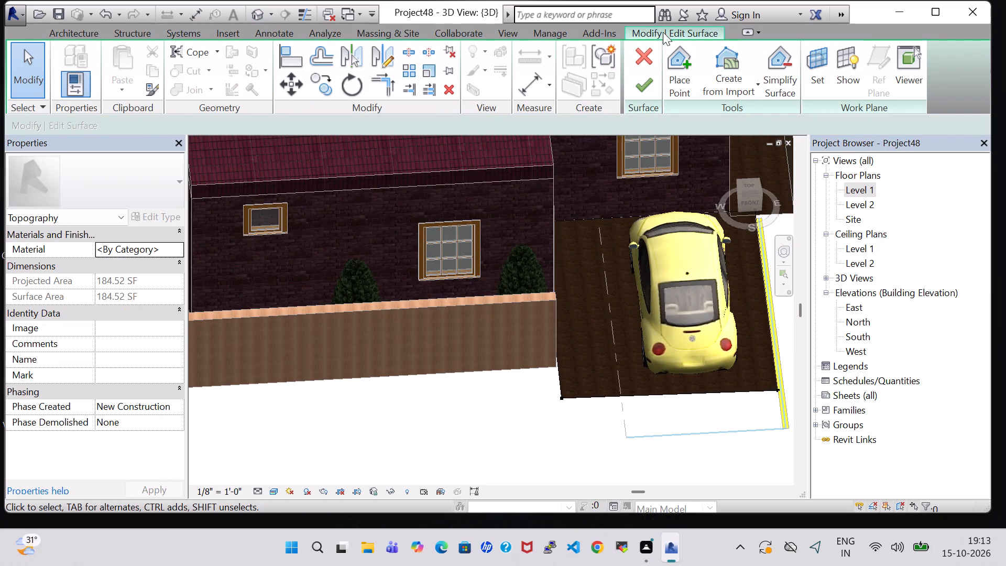
left_click(684, 77)
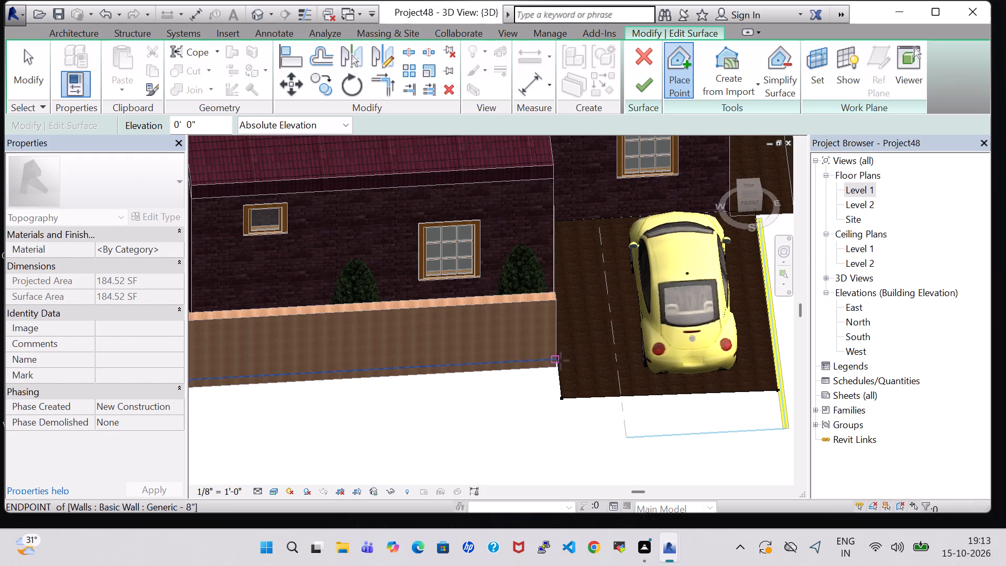
left_click(556, 368)
middle_click_drag(607, 378, 604, 378)
scroll(607, 378, "up", 1)
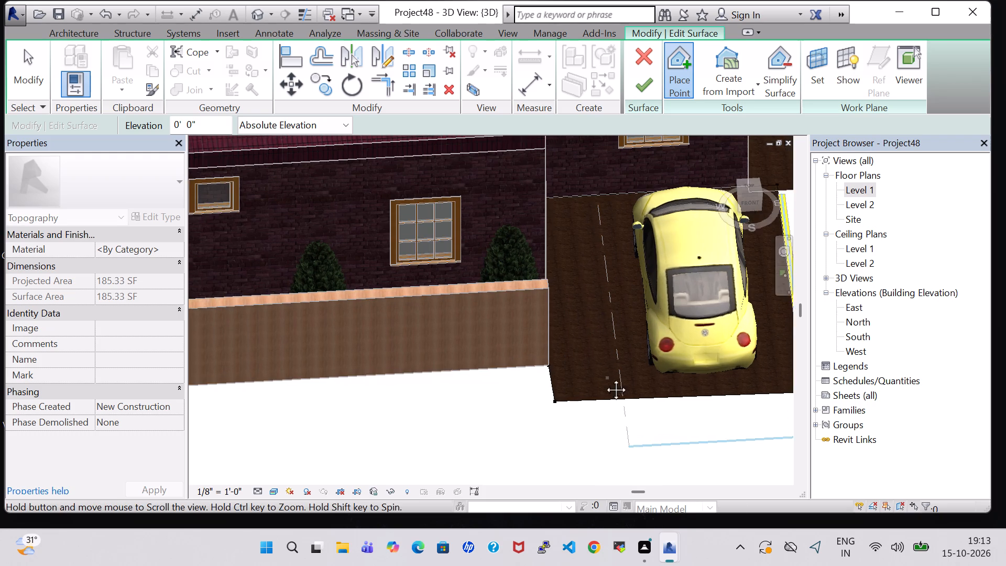
middle_click_drag(604, 378, 554, 378)
middle_click_drag(697, 250, 470, 266)
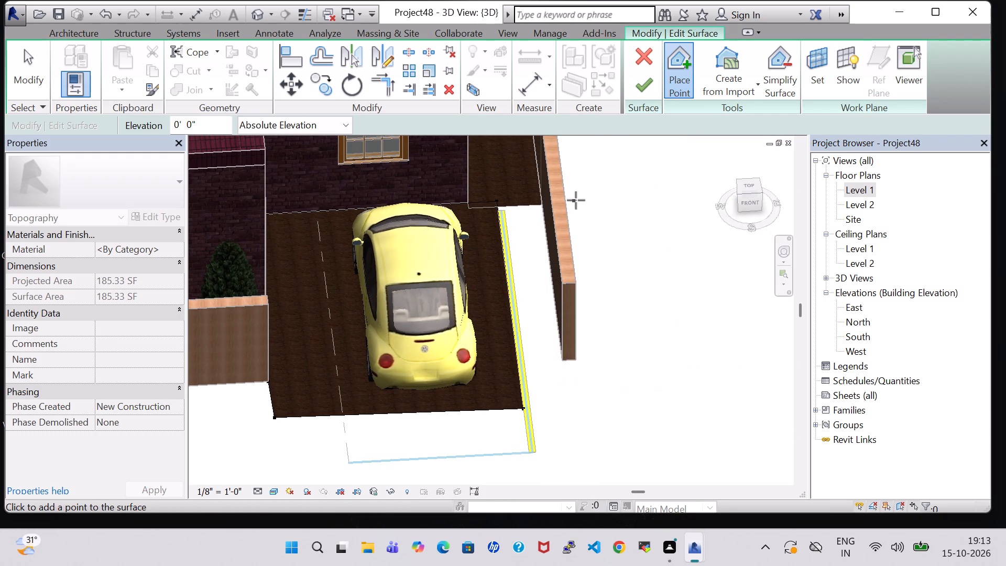
left_click(541, 206)
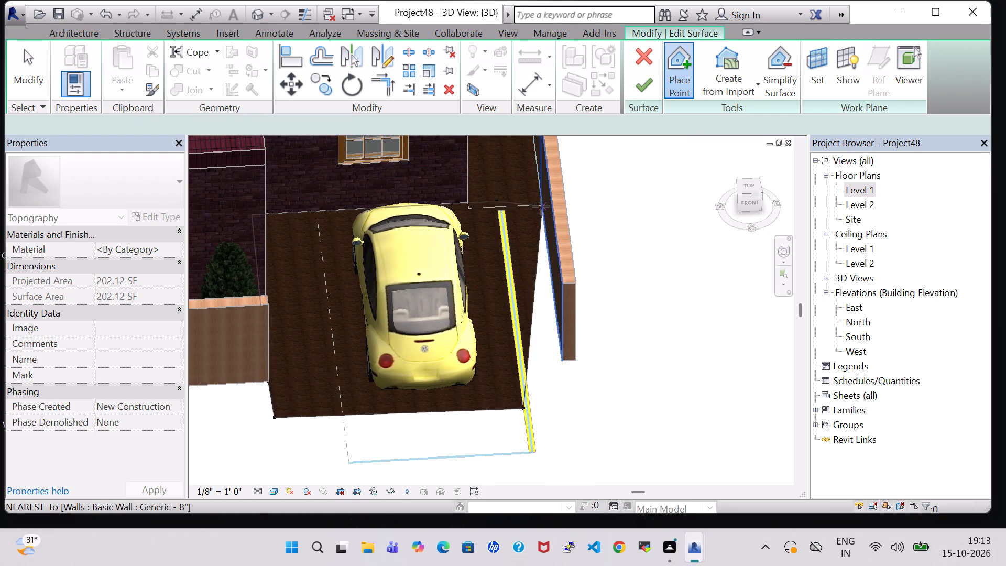
left_click(563, 357)
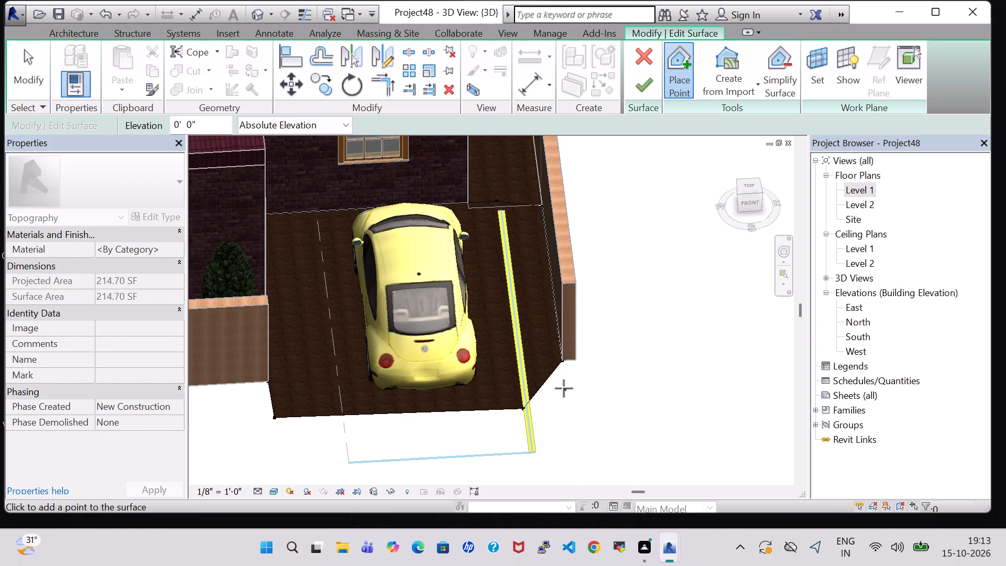
left_click(509, 366)
key("Escape")
left_click(643, 84)
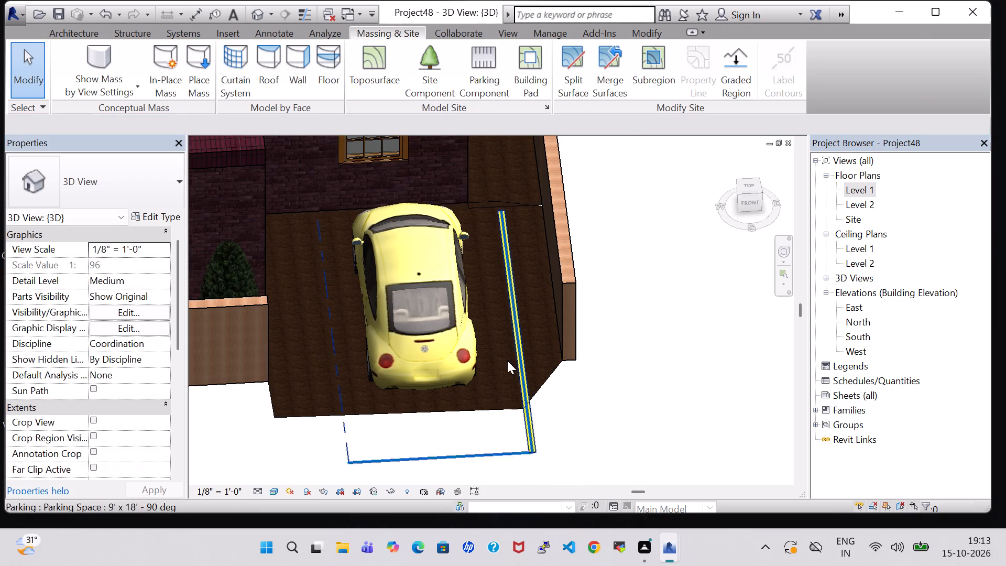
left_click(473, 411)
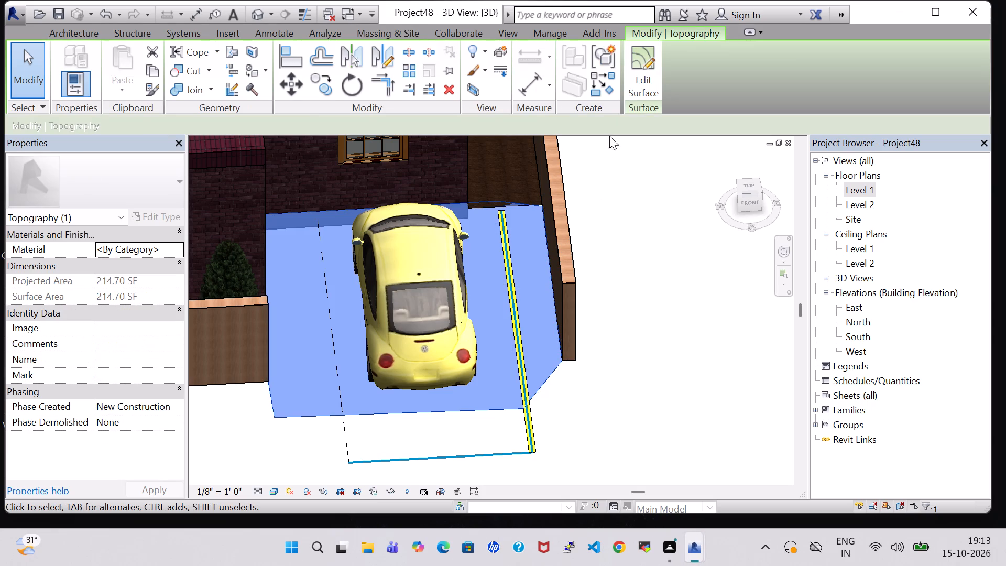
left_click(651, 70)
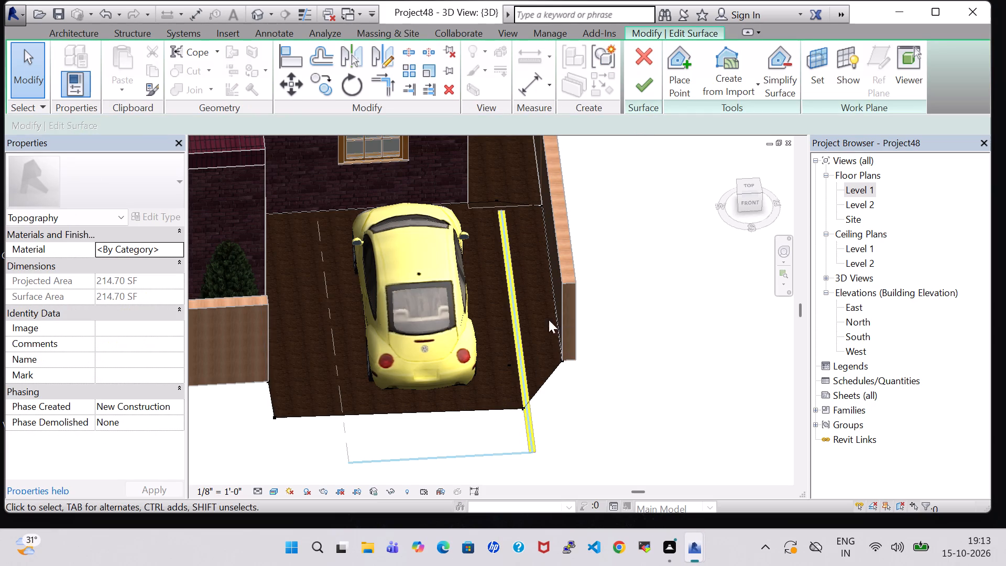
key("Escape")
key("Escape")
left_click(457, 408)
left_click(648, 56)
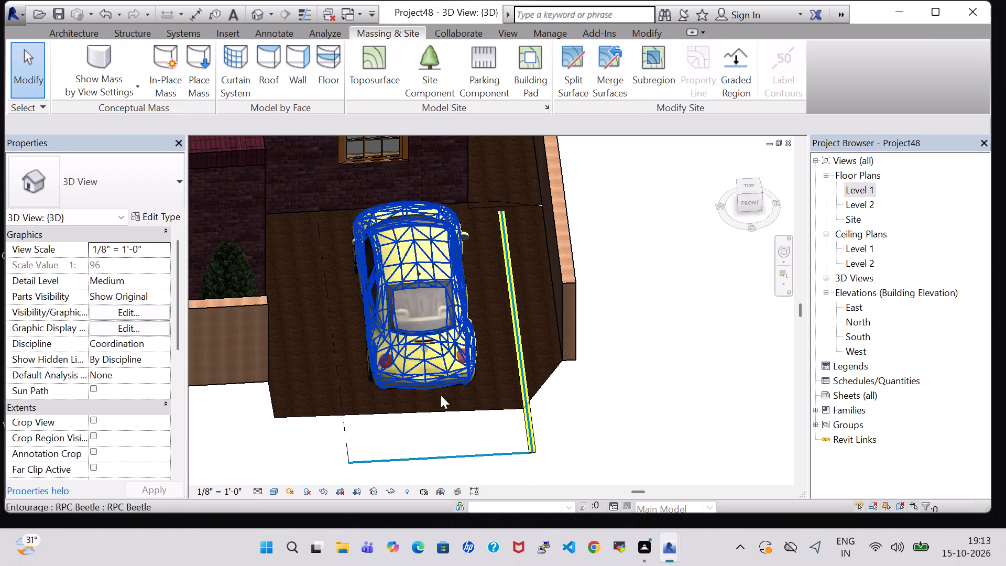
Delete the existing toposurface under the car in the parking area.
left_click(465, 400)
left_click(465, 412)
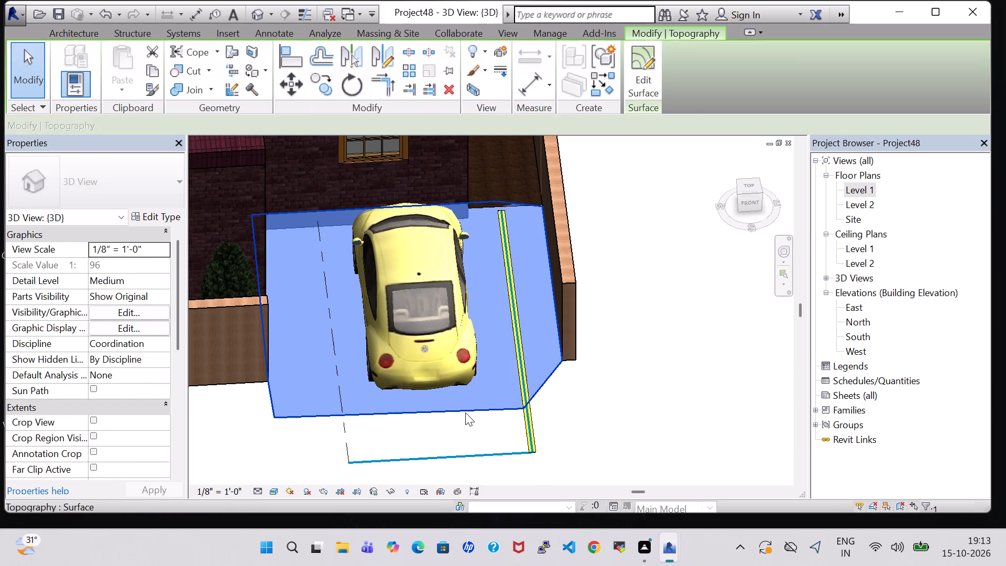
key("Delete")
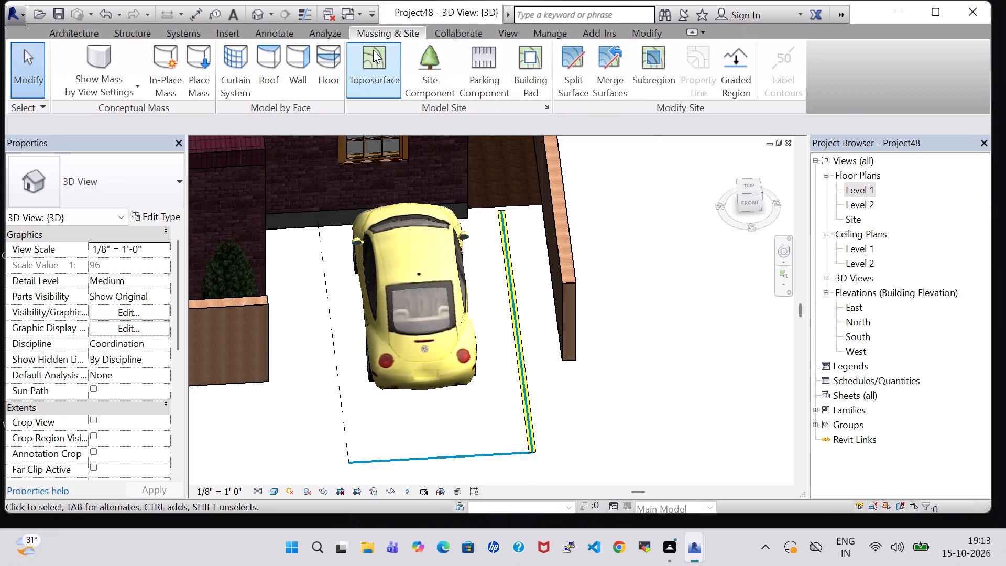
Start a new parking toposurface at elevation 0' 0" with points at the house wall corner, lawn wall's end and side boundary wall's end.
left_click(373, 50)
left_click(675, 63)
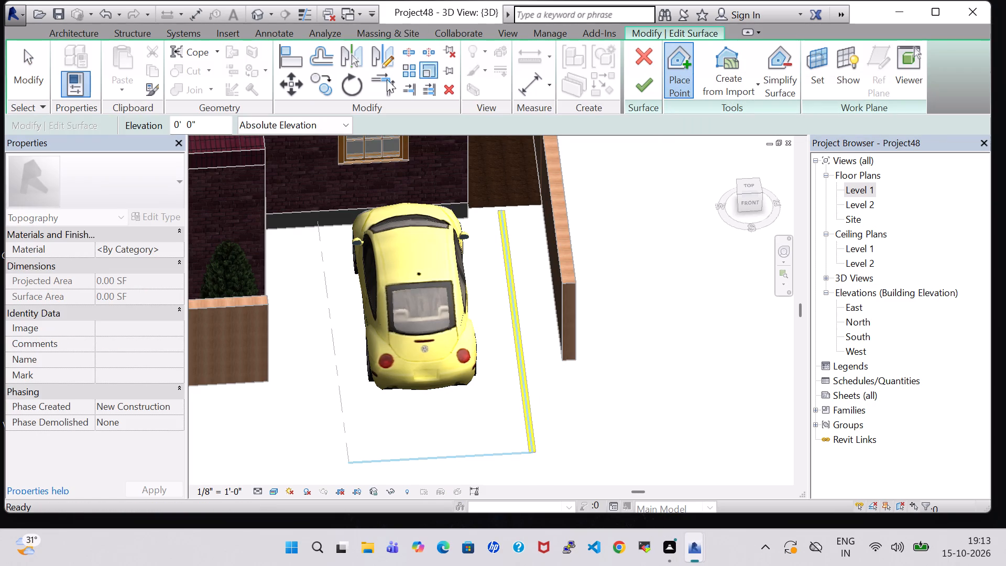
scroll(273, 202, "up", 4)
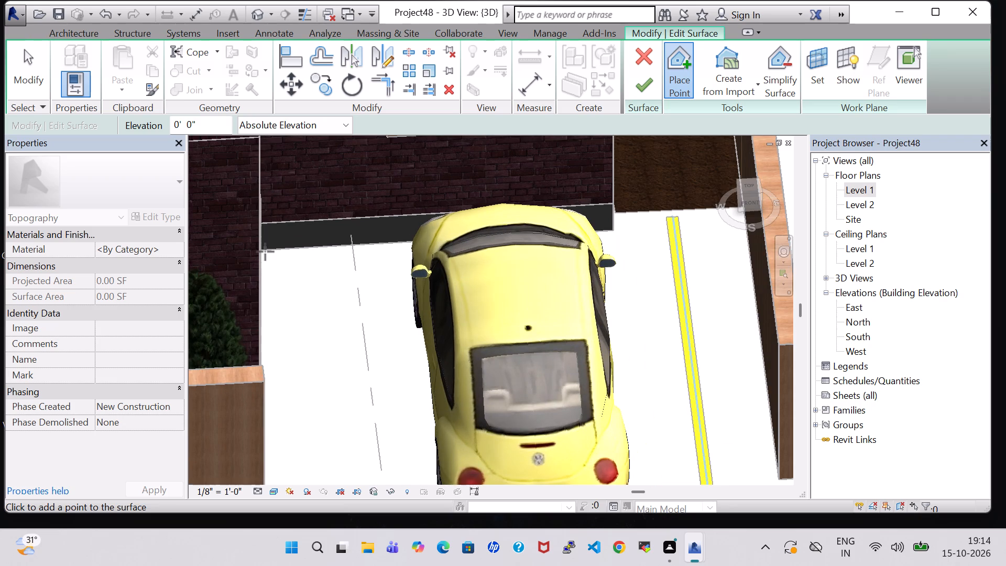
left_click(262, 250)
middle_click_drag(304, 305, 312, 115)
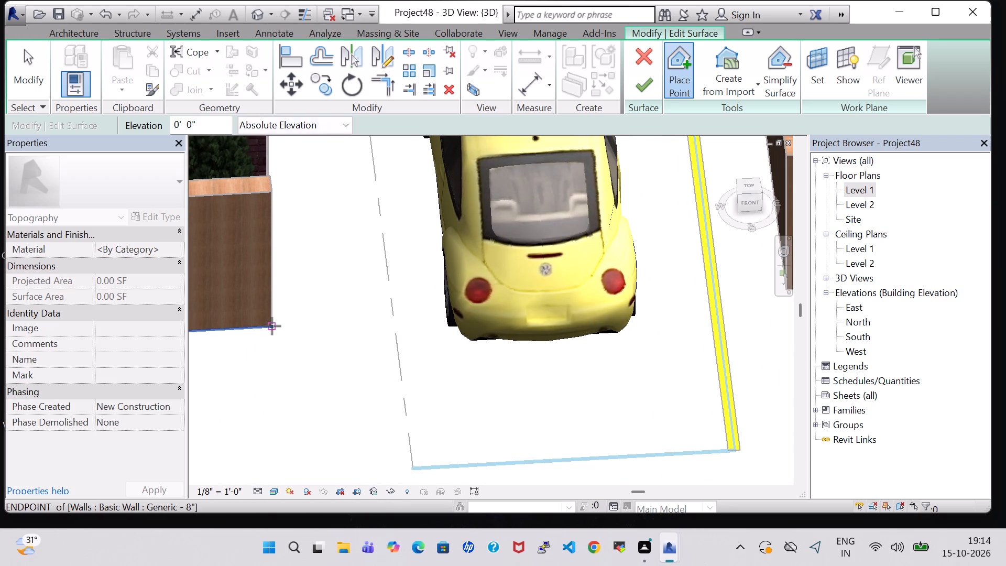
left_click(272, 326)
middle_click_drag(771, 301, 595, 313)
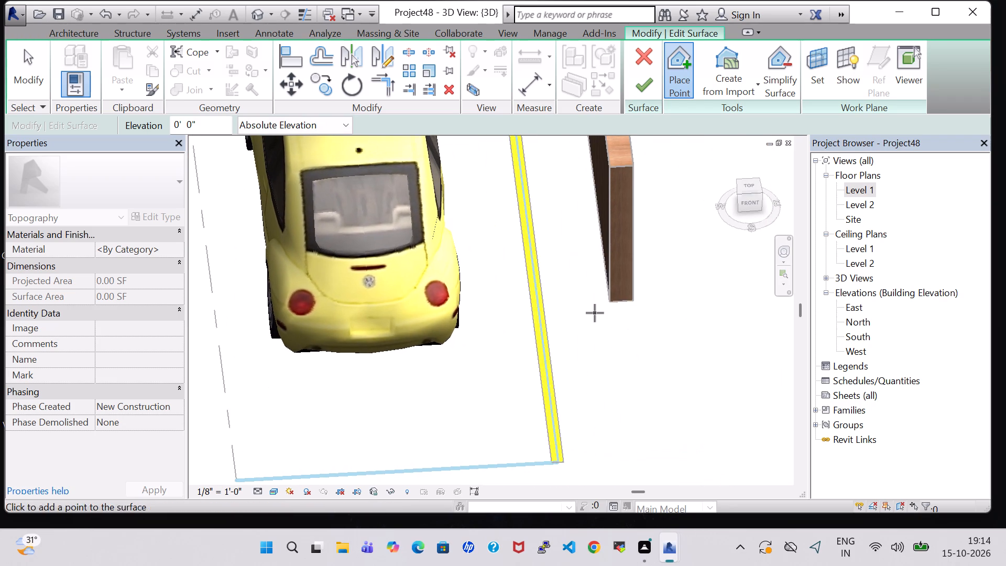
left_click(607, 303)
Complete the toposurface with points at elevation 0' 0" where the side passage ground meets the boundary wall and the house corner.
scroll(589, 190, "up", 1)
middle_click_drag(589, 190, 606, 375)
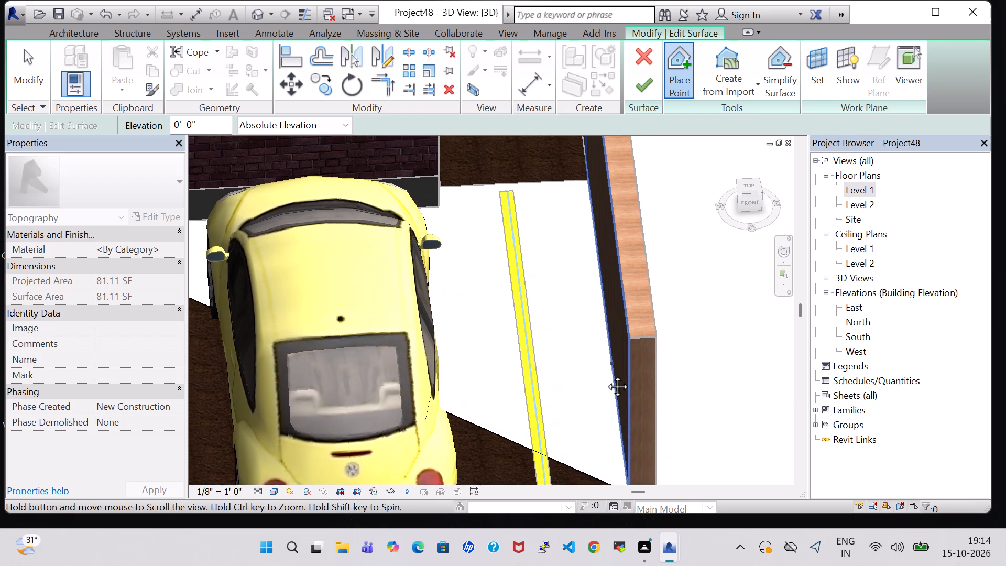
middle_click_drag(606, 375, 606, 375)
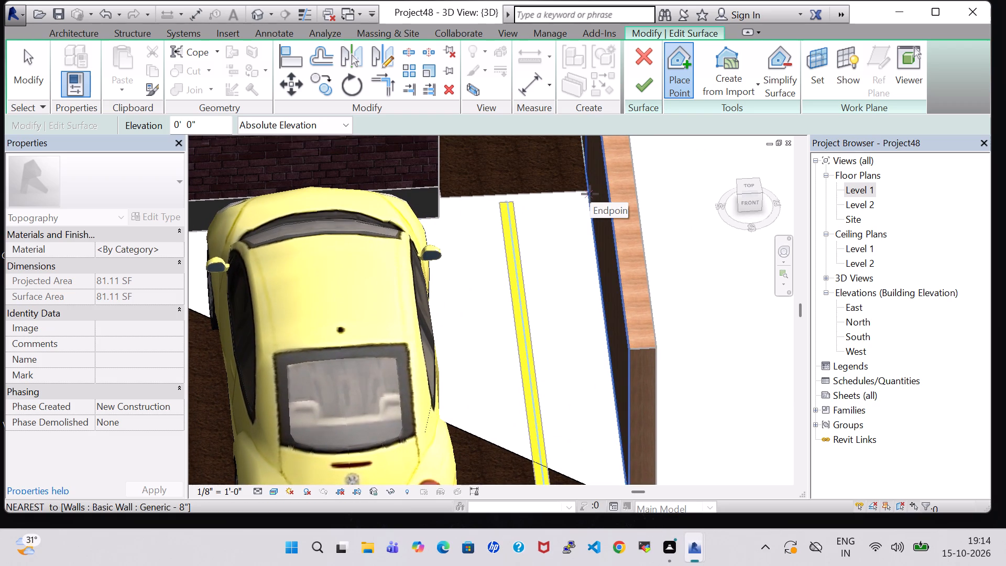
left_click(588, 193)
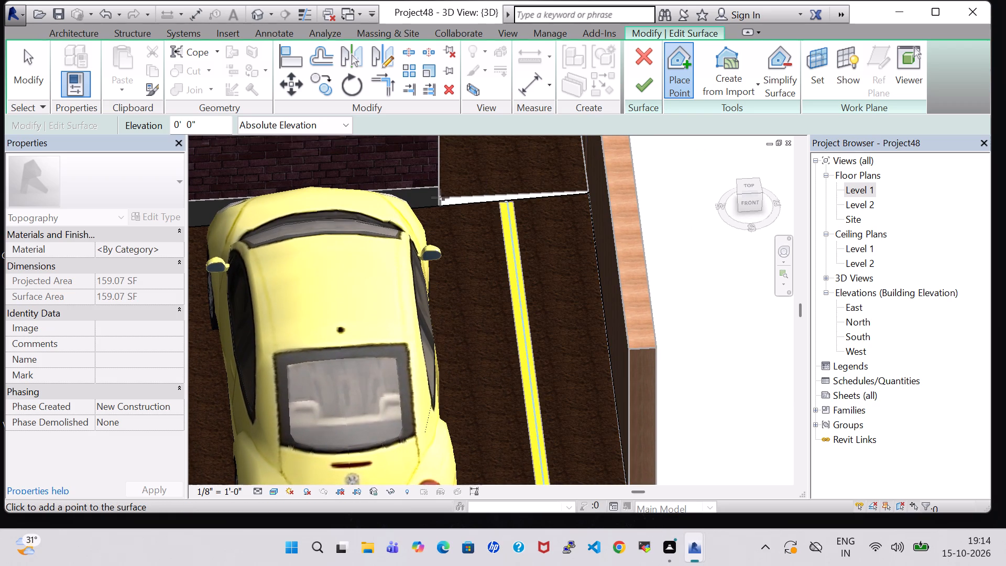
left_click(440, 198)
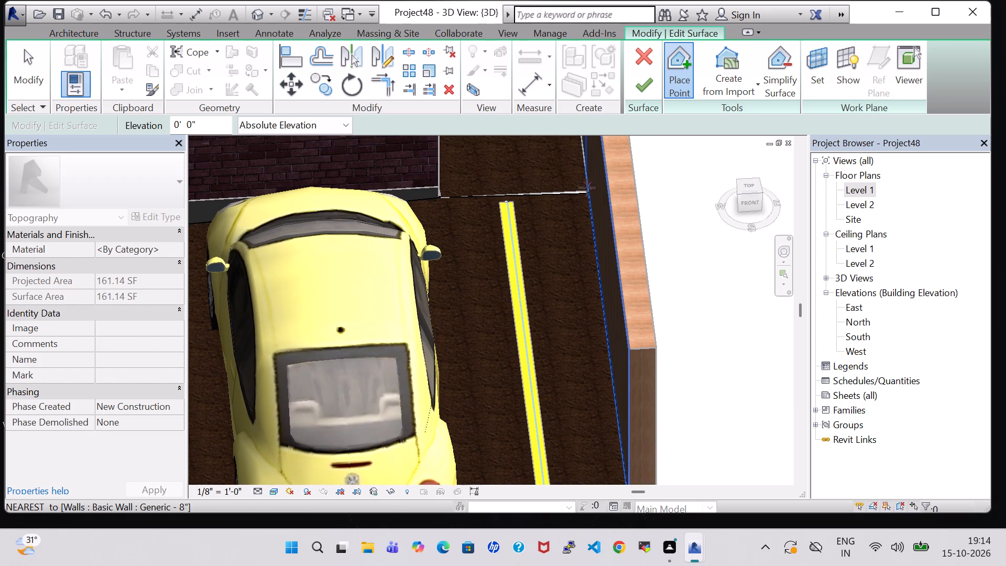
left_click(587, 188)
left_click(587, 189)
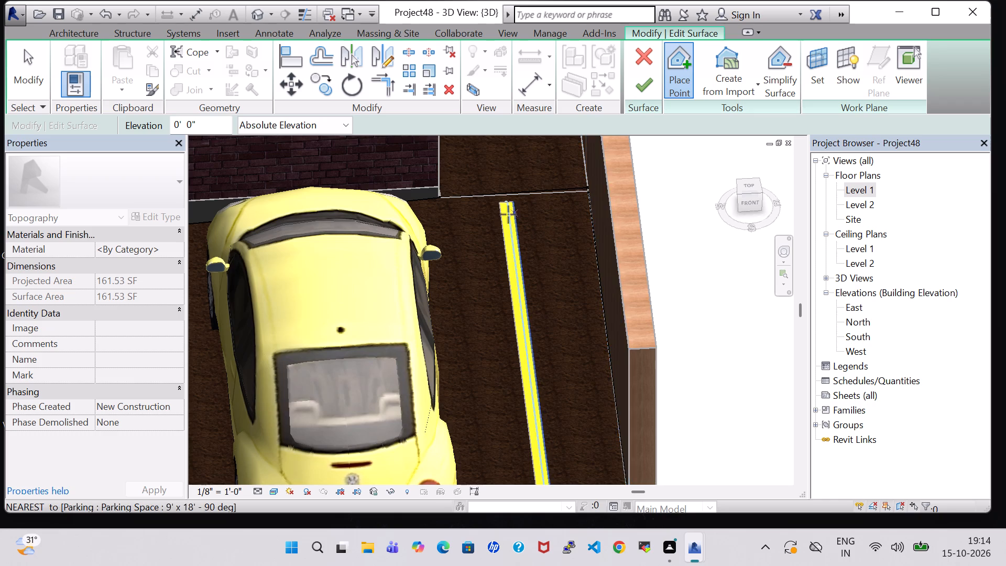
scroll(508, 214, "down", 2)
left_click(647, 91)
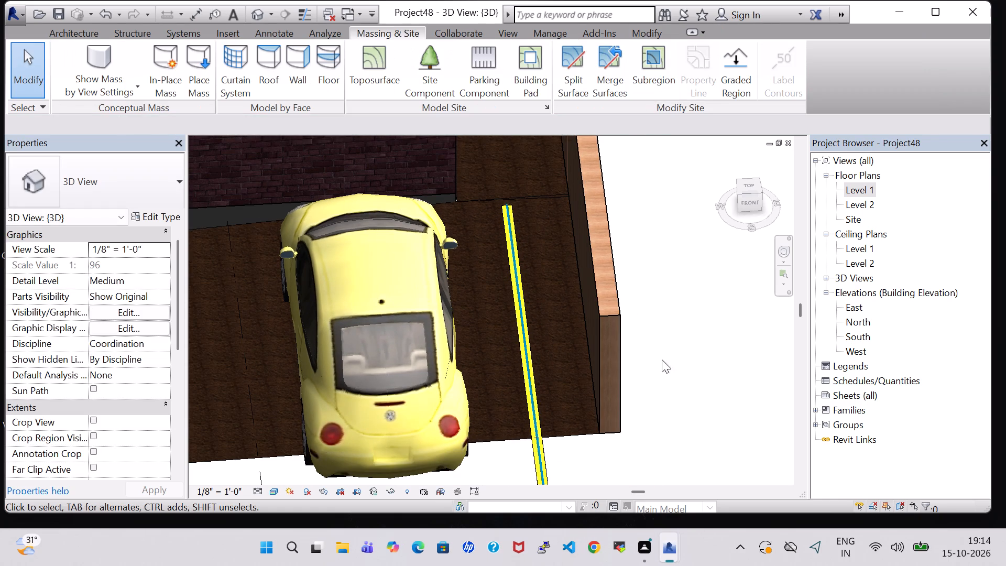
Add a point at elevation 0' 0" to the parking toposurface along the inner side of the lawn wall, near the house.
middle_click_drag(694, 377, 690, 340, "shift")
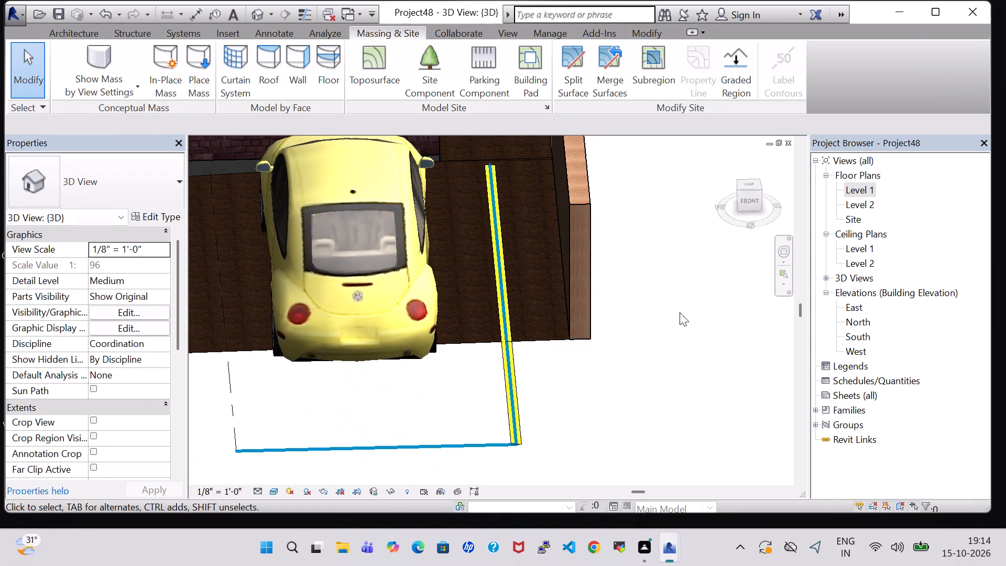
scroll(697, 278, "down", 2)
middle_click(694, 278, "shift")
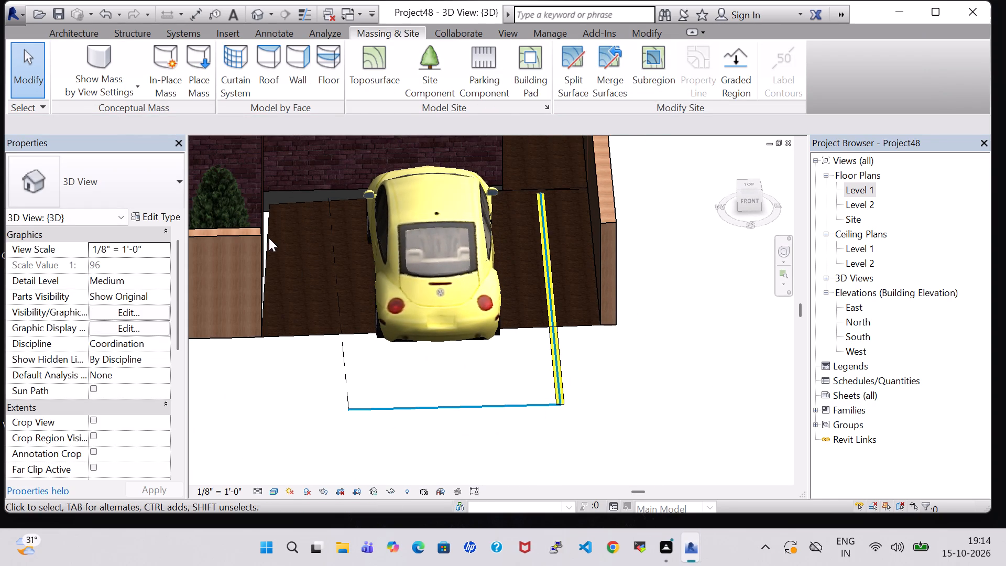
left_click(267, 238)
left_click(312, 360)
left_click(313, 331)
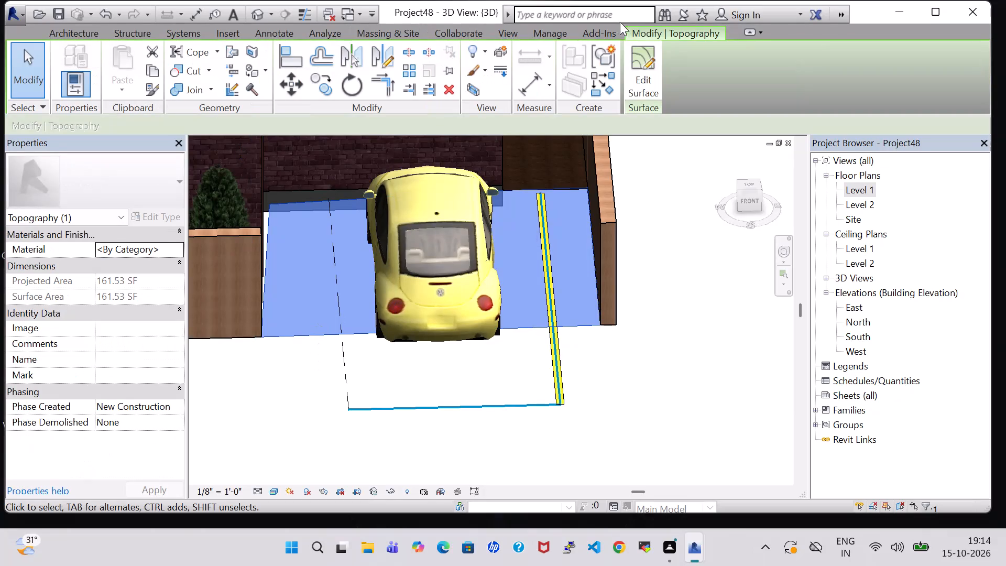
left_click(644, 85)
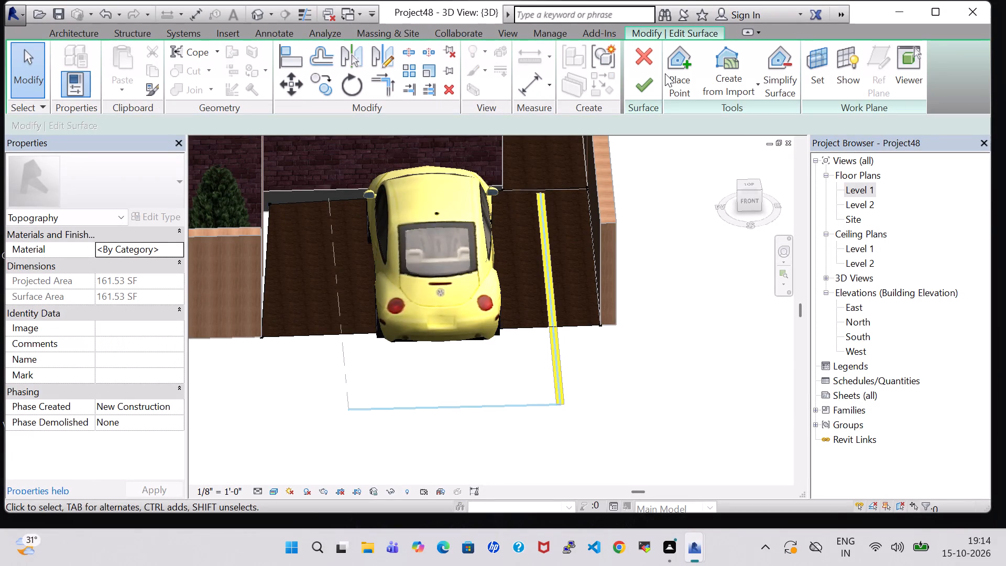
left_click(692, 72)
scroll(315, 281, "up", 5)
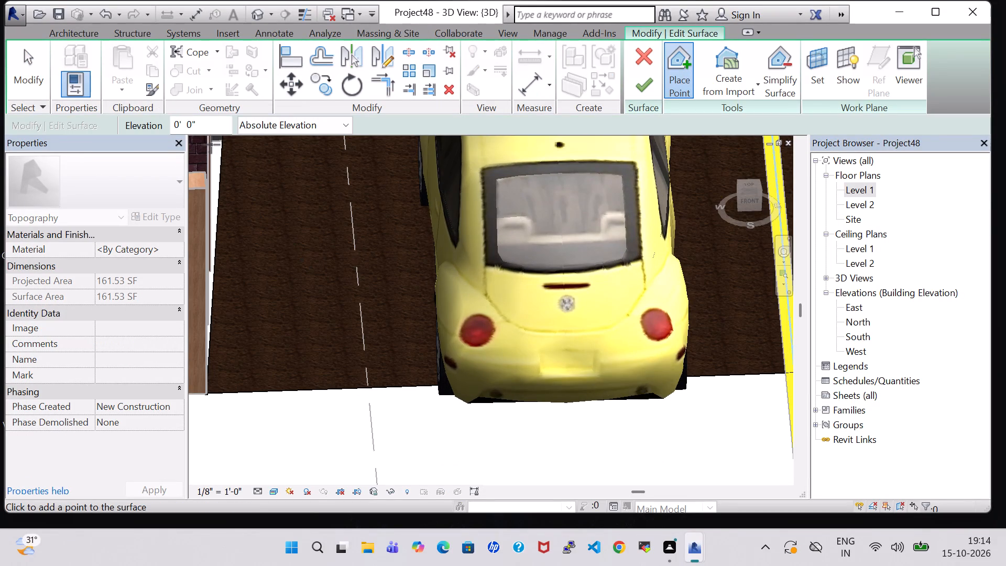
left_click(210, 143)
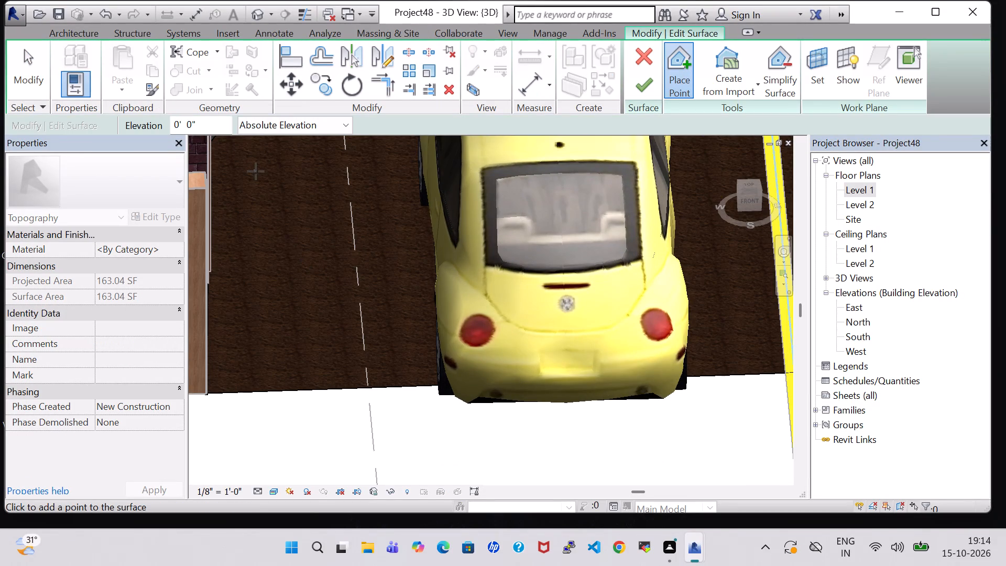
scroll(256, 171, "down", 2)
middle_click_drag(256, 171, 267, 275)
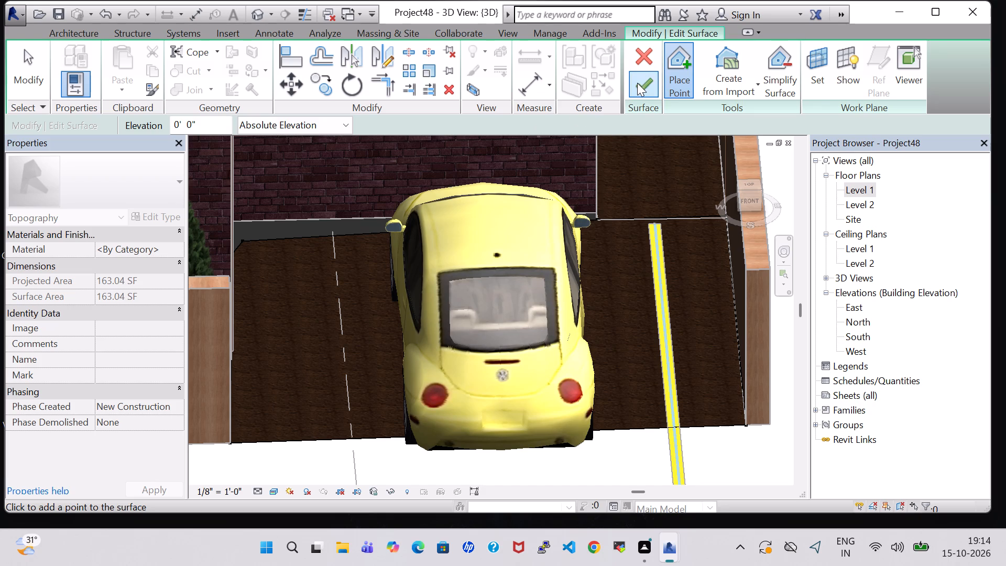
left_click(637, 83)
Examine the parking toposurface's edges along the house floor slab and boundary walls in the 3D view.
scroll(553, 291, "down", 4)
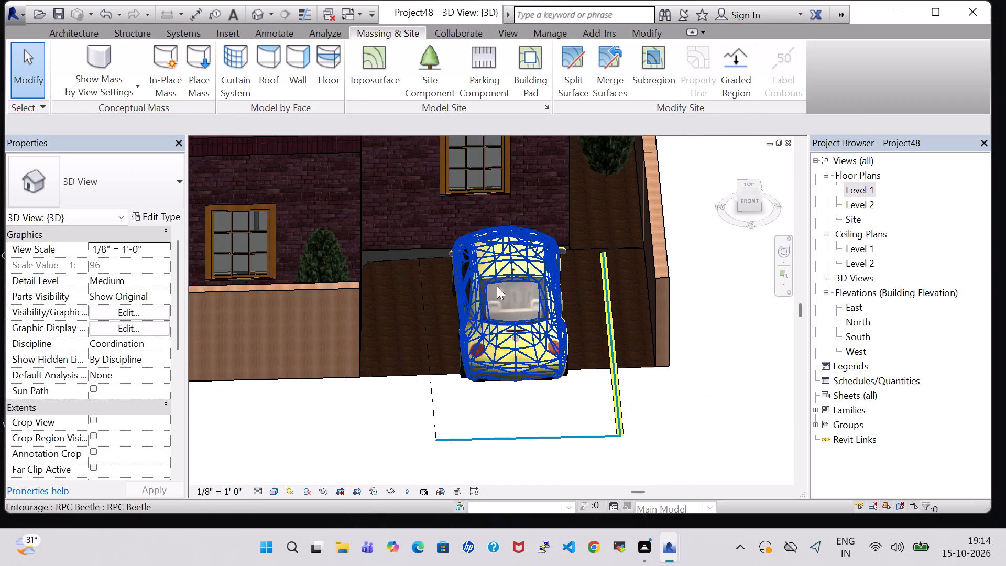
left_click(382, 254)
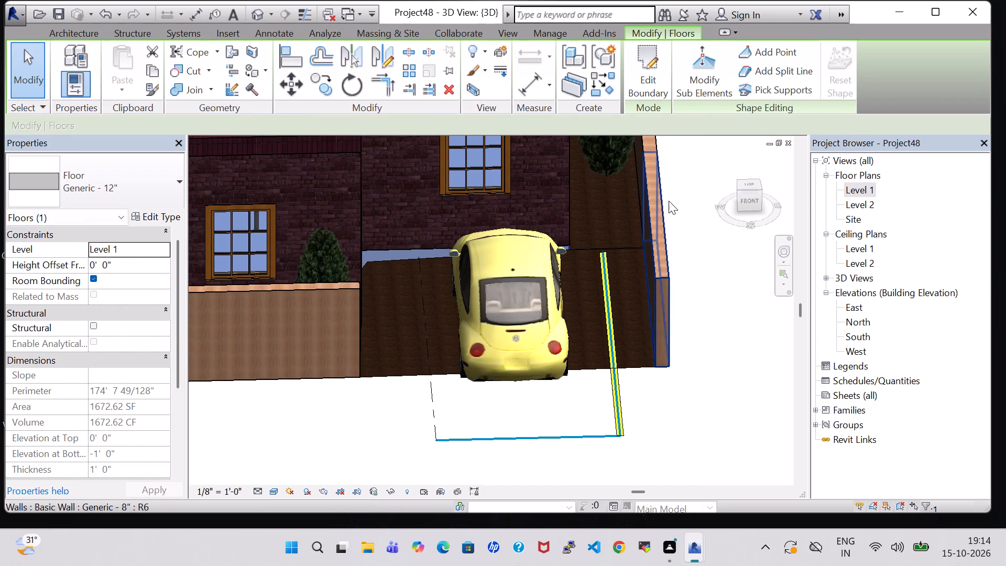
left_click(696, 192)
scroll(696, 416, "up", 1)
middle_click_drag(696, 416, 682, 386, "shift")
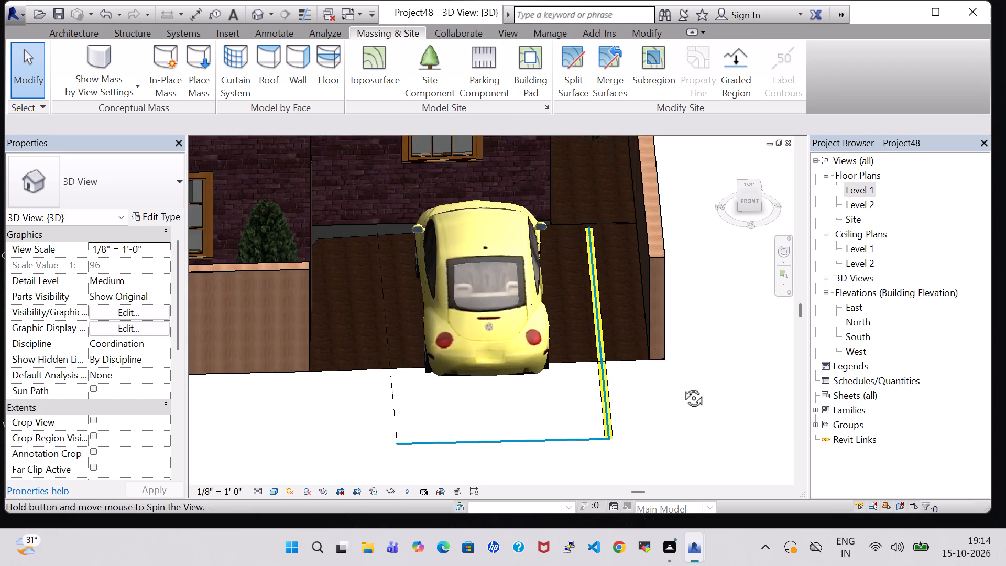
middle_click_drag(682, 386, 685, 355, "shift")
middle_click_drag(476, 364, 491, 393)
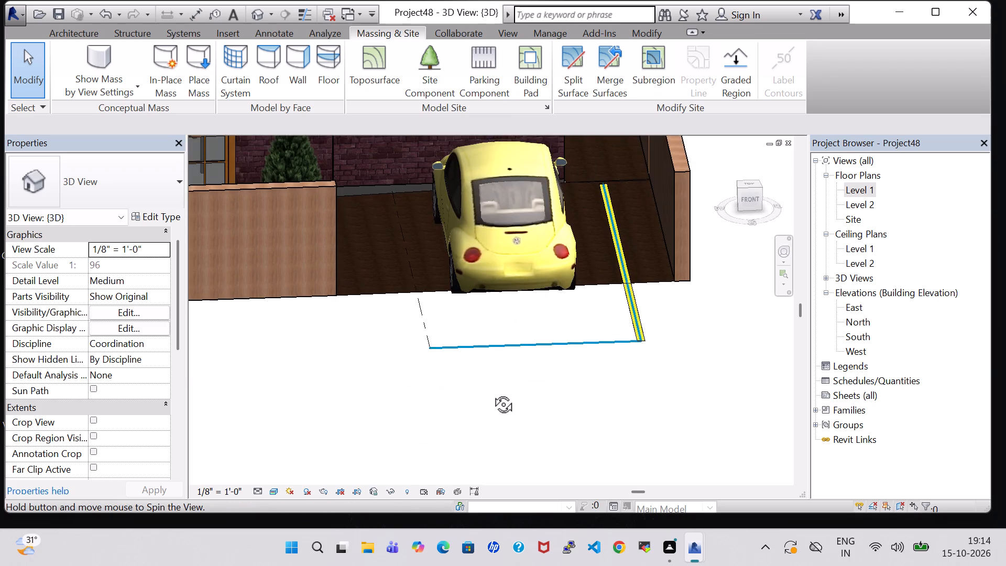
middle_click_drag(491, 393, 490, 377)
middle_click_drag(657, 302, 657, 402, "shift")
scroll(657, 402, "up", 1, "shift")
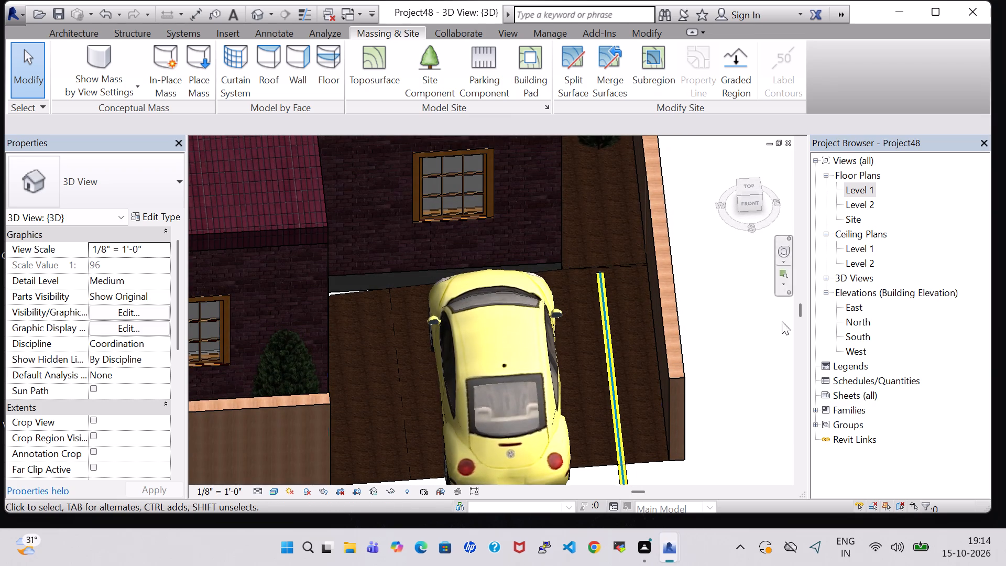
Extend the parking toposurface with a point at elevation 0' 0" at the inner house wall corner in front of the car.
middle_click_drag(716, 235, 724, 323, "shift")
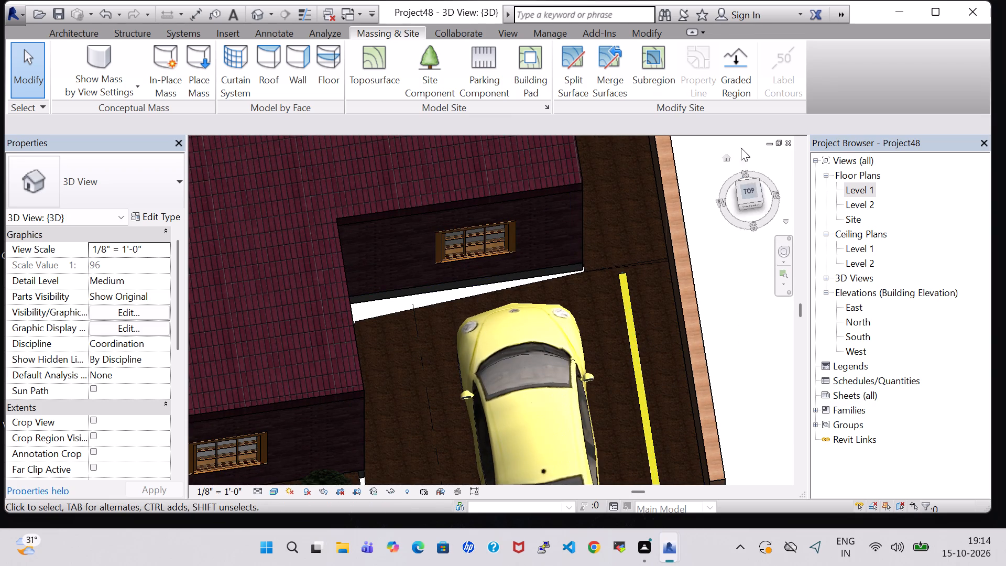
left_click(402, 310)
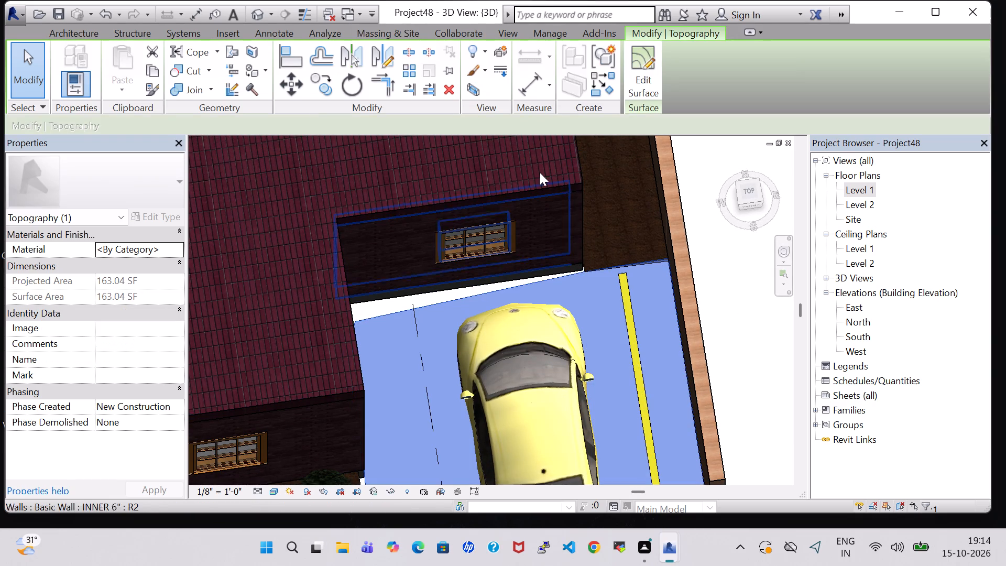
left_click(639, 66)
left_click(688, 70)
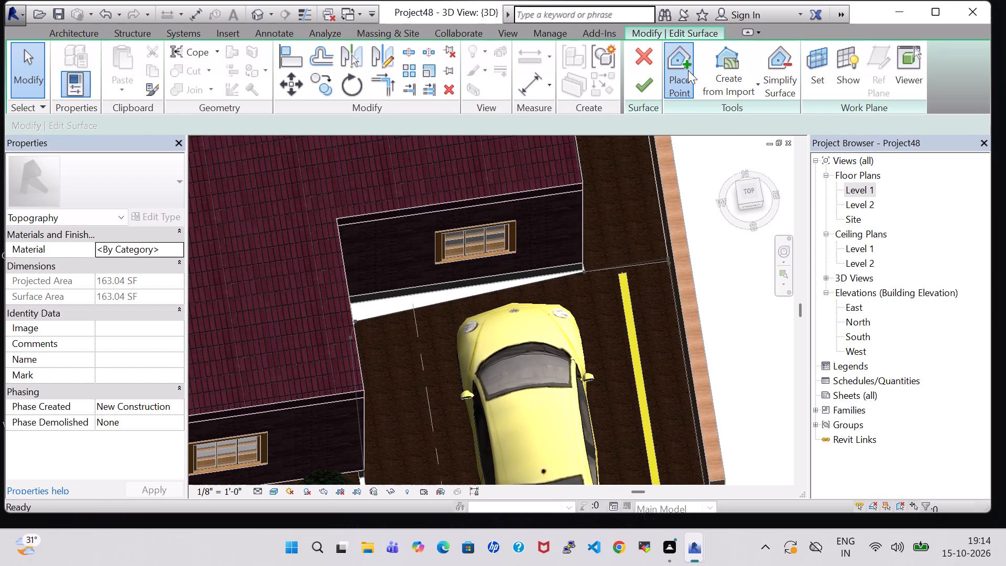
middle_click_drag(460, 293, 436, 291)
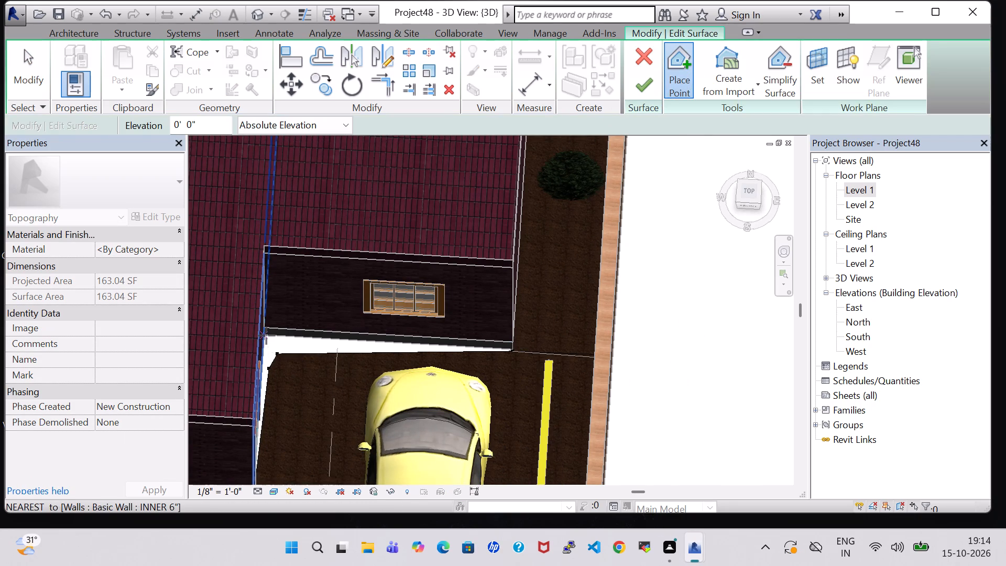
left_click(266, 335)
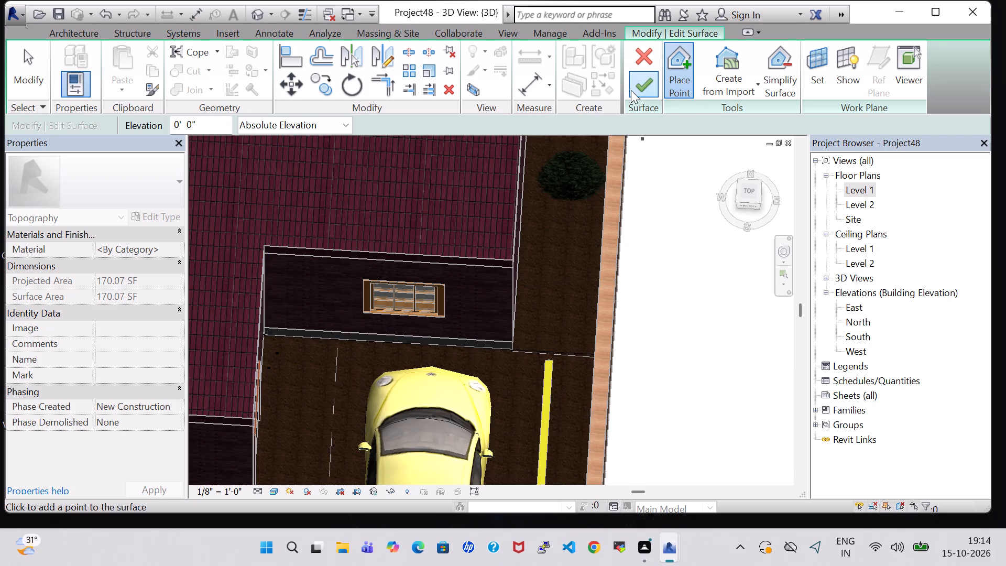
left_click(657, 90)
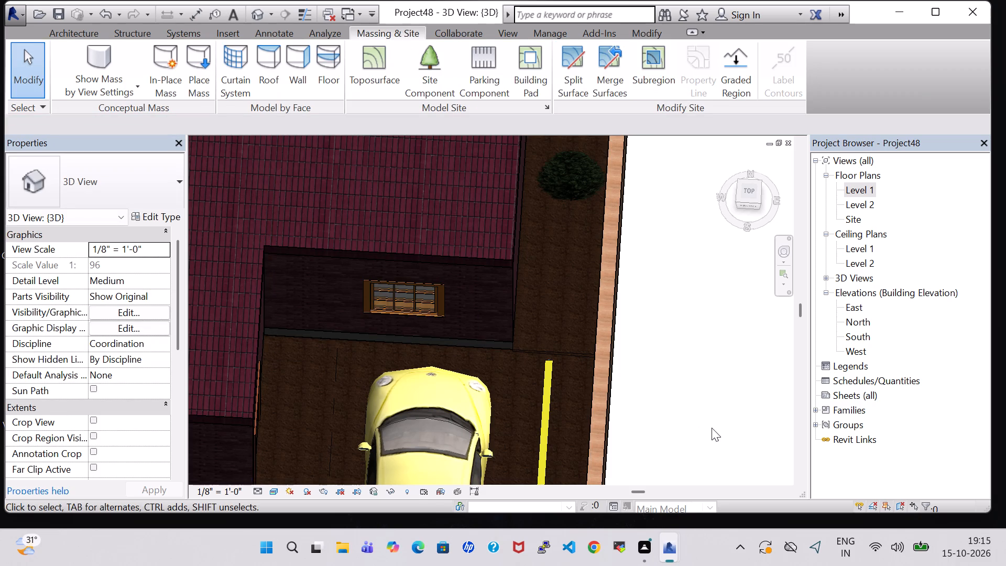
Examine the parking toposurface around the car, the lawn wall and the boundary wall from several angles in the 3D view.
scroll(712, 428, "up", 1, "shift")
middle_click_drag(712, 428, 698, 249, "shift")
middle_click_drag(334, 406, 339, 408, "shift")
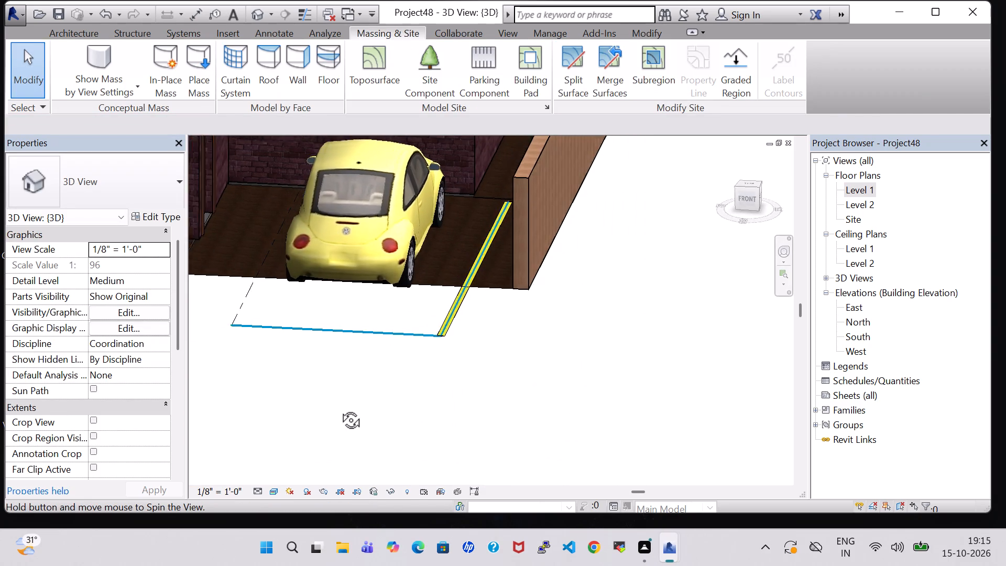
middle_click_drag(339, 408, 388, 412, "shift")
middle_click_drag(493, 394, 436, 402, "shift")
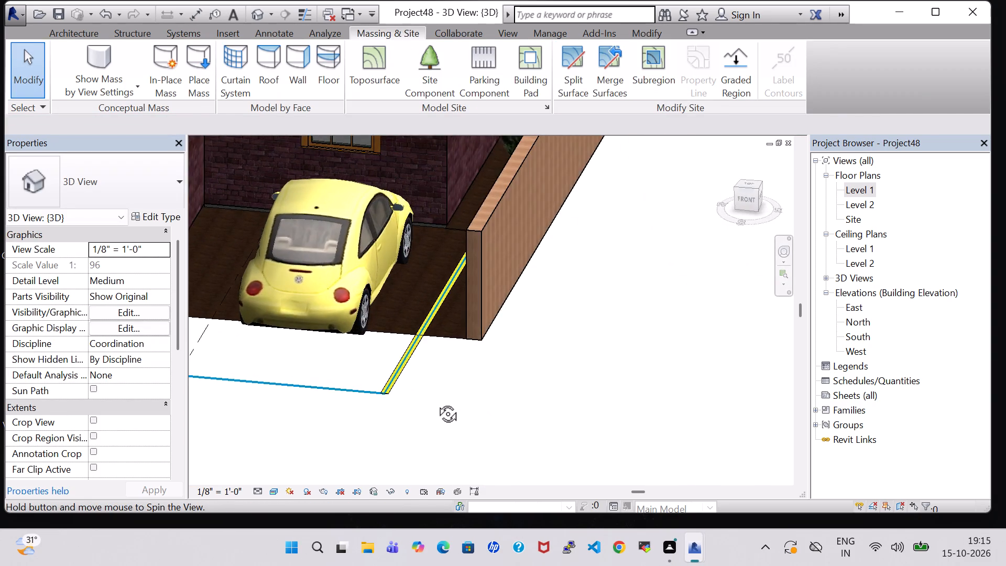
middle_click_drag(436, 402, 455, 400, "shift")
scroll(455, 400, "up", 1, "shift")
left_click(677, 368)
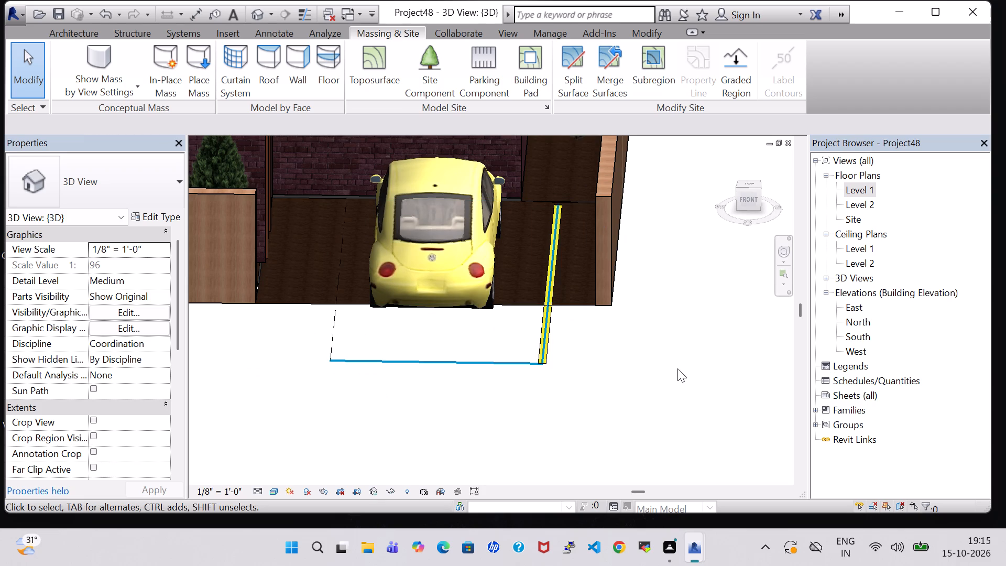
scroll(677, 368, "down", 1)
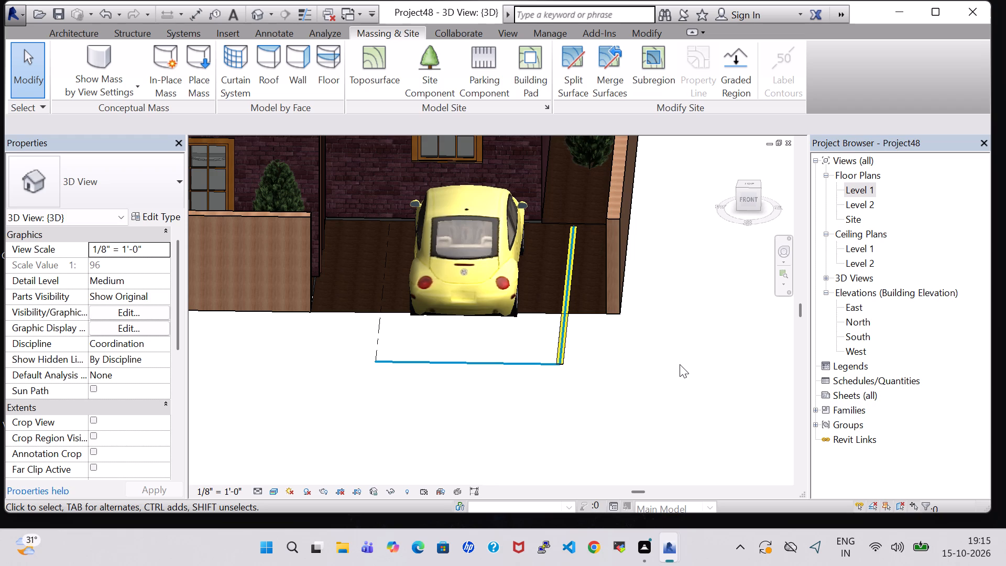
scroll(680, 364, "down", 1)
middle_click_drag(688, 250, 685, 359, "shift")
scroll(685, 359, "up", 1)
scroll(689, 368, "down", 2)
middle_click_drag(696, 402, 703, 317)
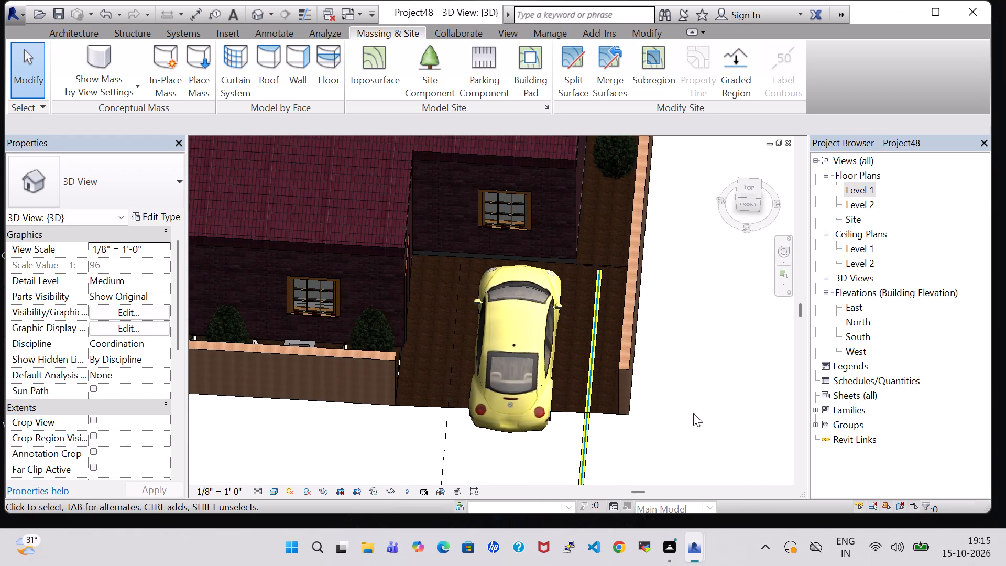
middle_click_drag(696, 407, 704, 327)
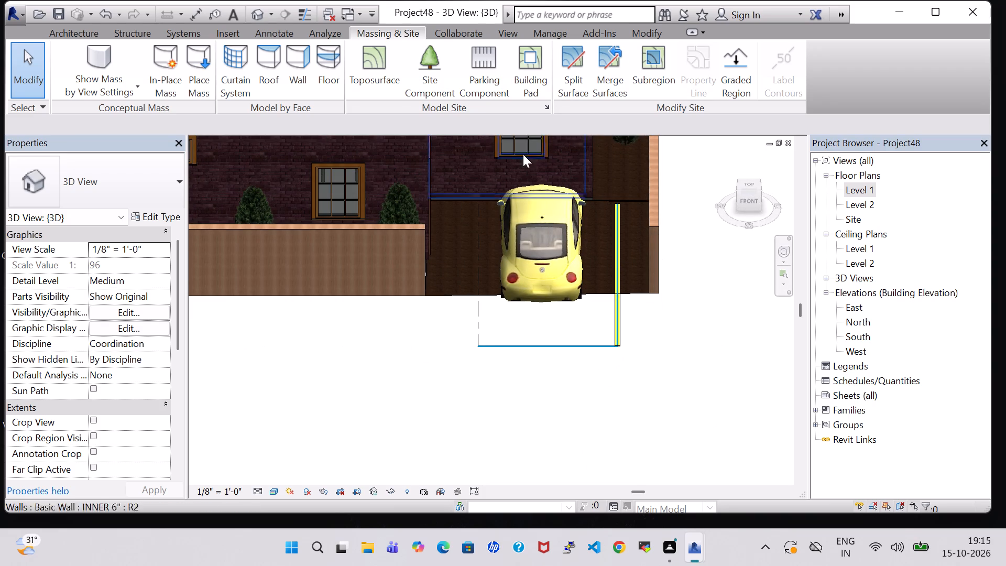
left_click(251, 13)
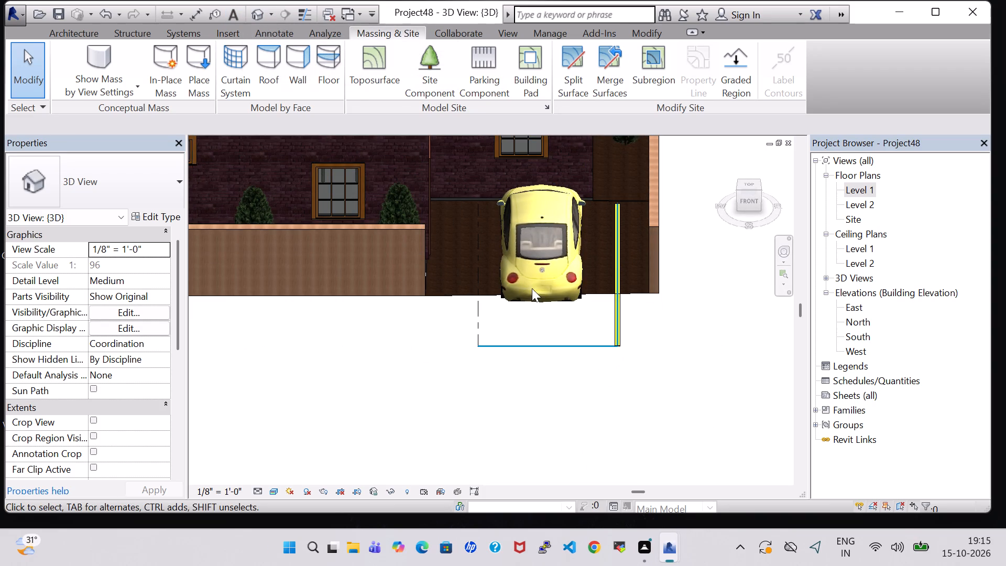
Open the Level 1 floor plan and save the Project48 model.
double_click(856, 191)
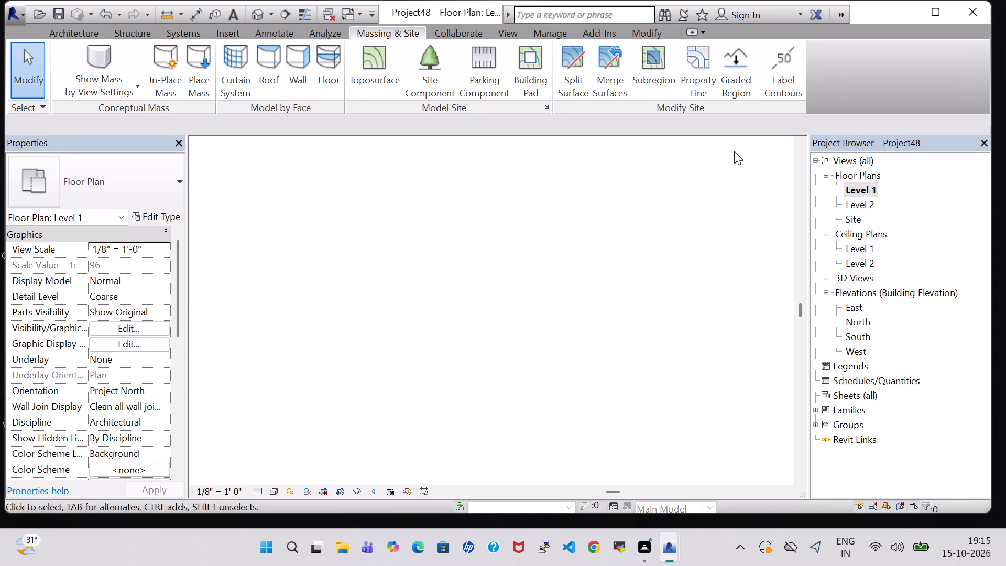
left_click(58, 19)
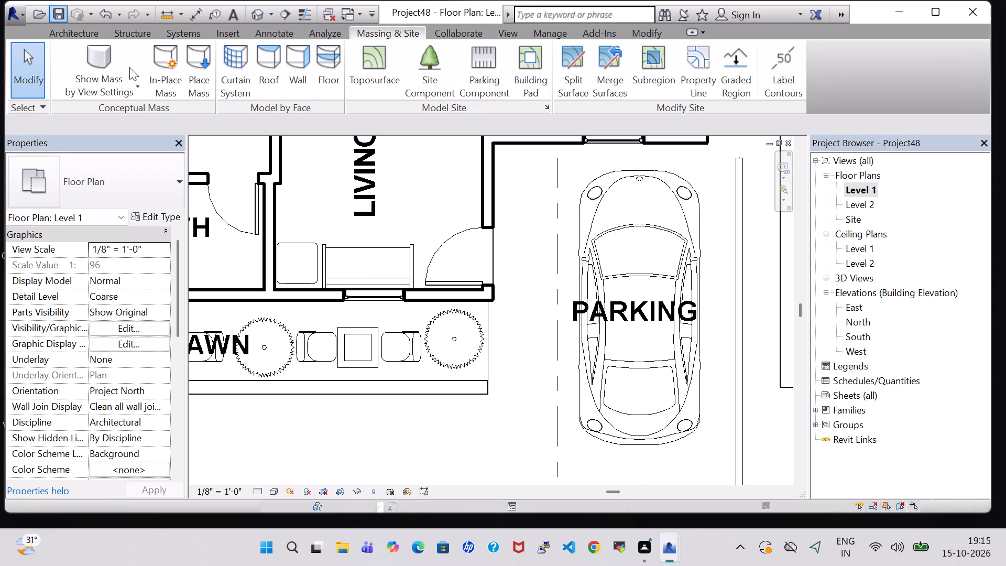
Export the Project48 model as an IFC file.
left_click(12, 18)
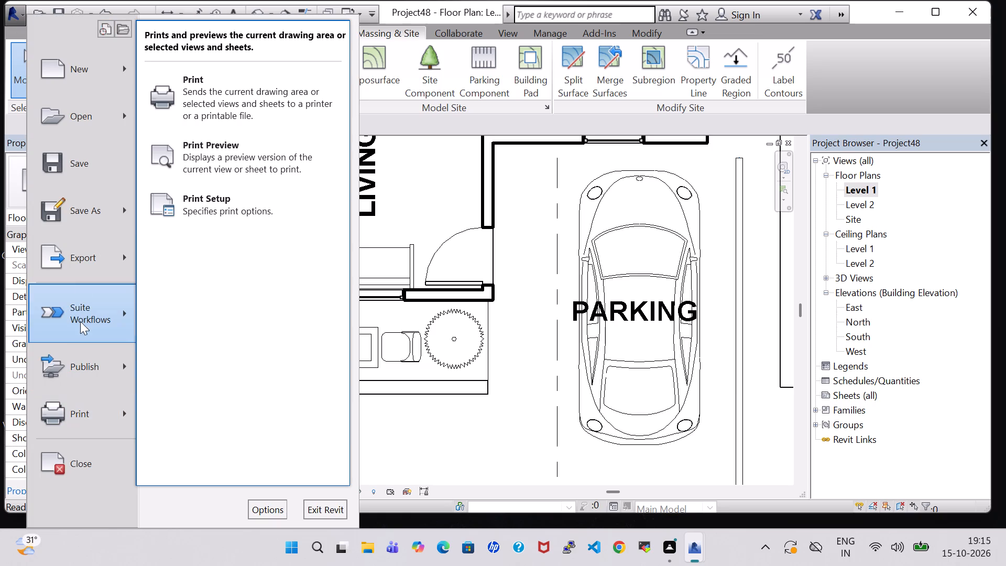
left_click(92, 258)
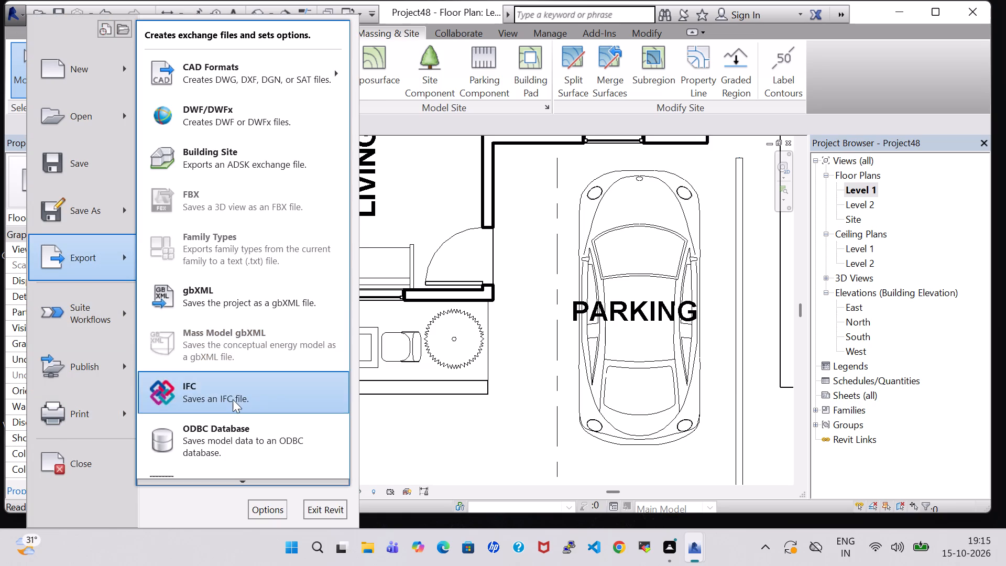
left_click(233, 399)
left_click(684, 416)
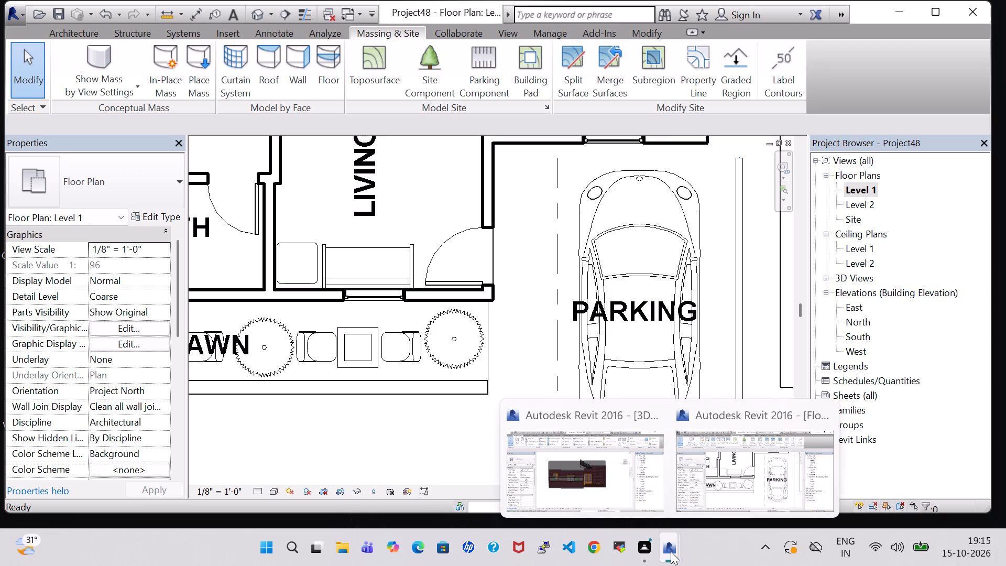
Close the other open model, Project47, including its 3D view, and return to the Project48 window.
left_click(783, 465)
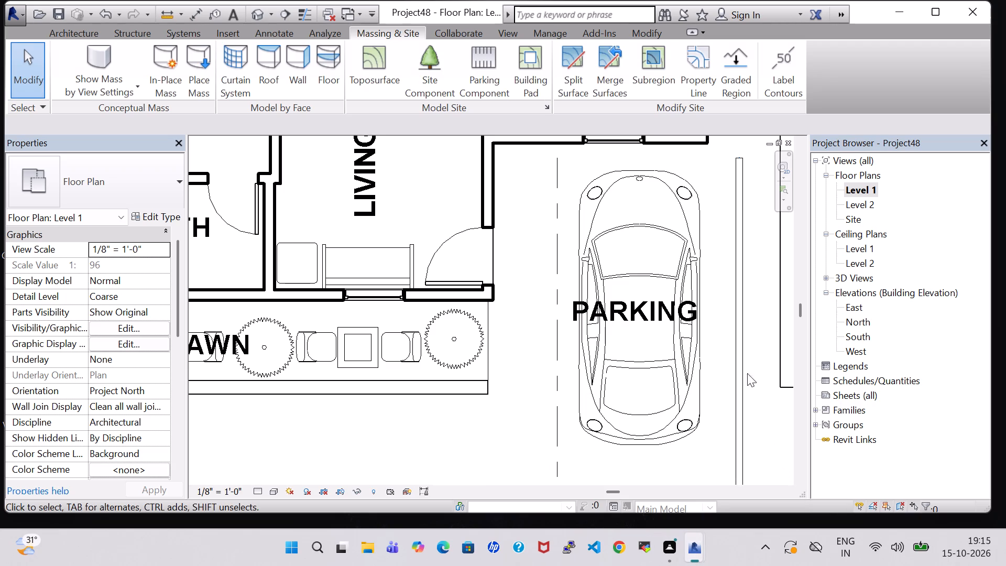
scroll(705, 329, "down", 8)
left_click(705, 545)
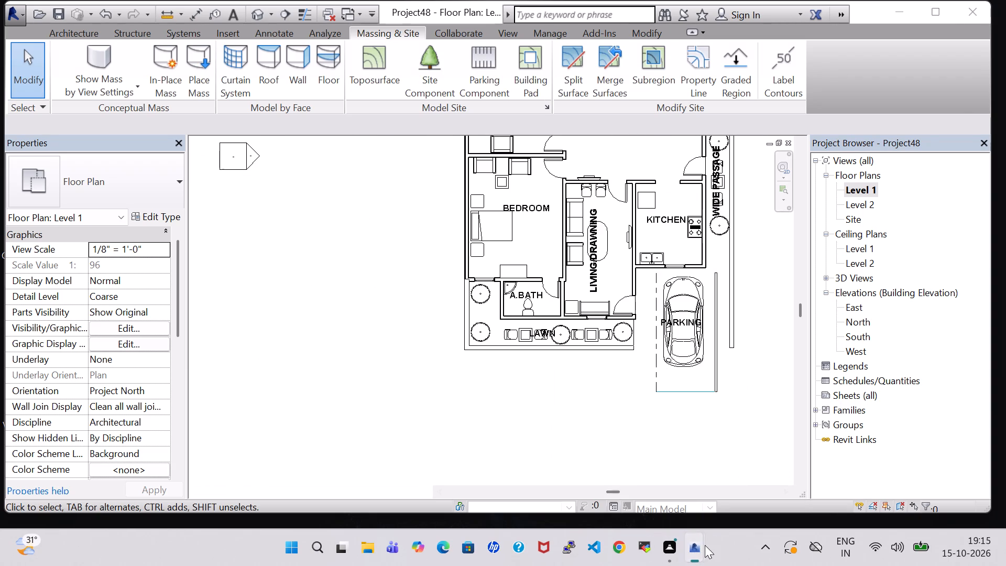
left_click(660, 500)
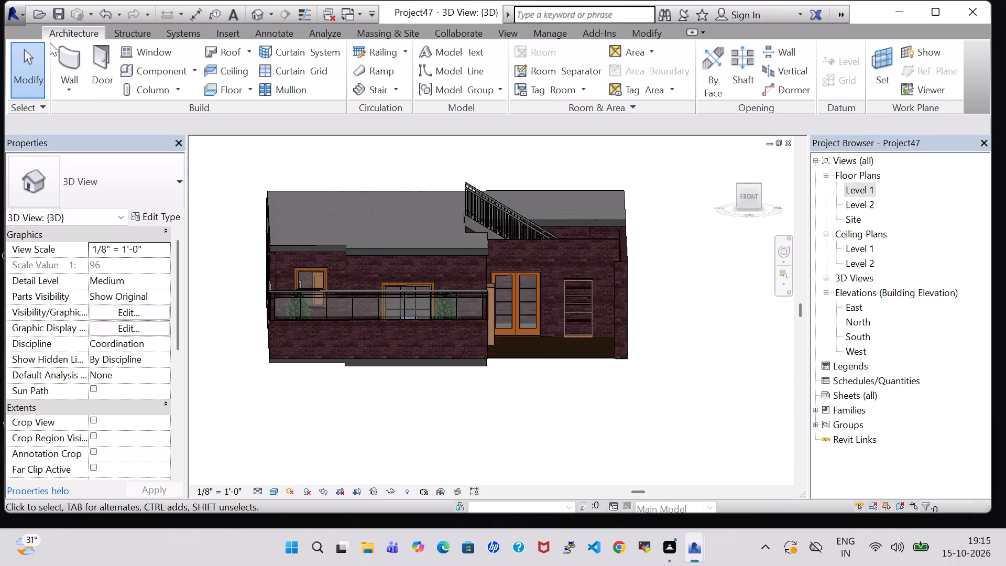
left_click(791, 144)
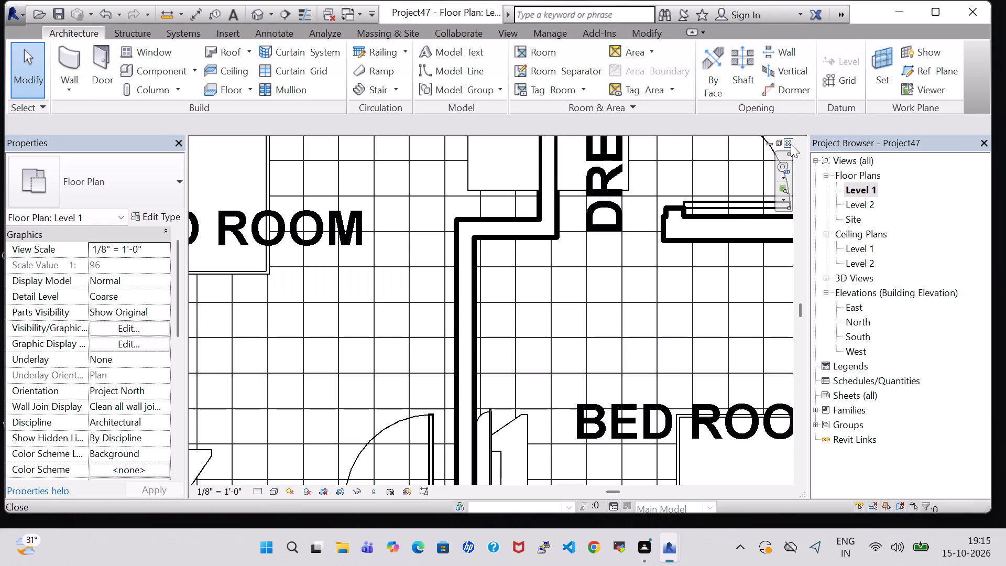
scroll(677, 303, "down", 13)
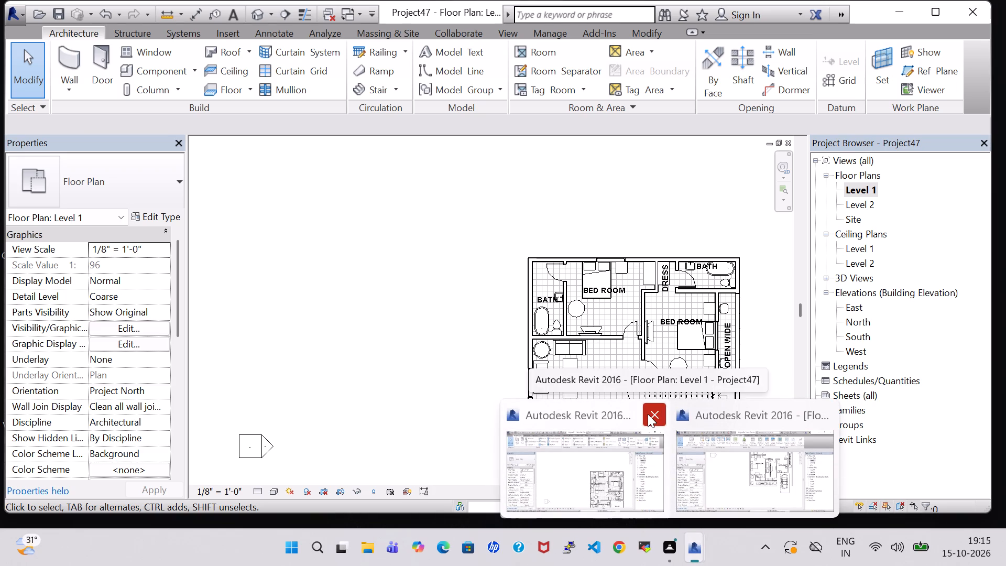
left_click(648, 414)
left_click(660, 460)
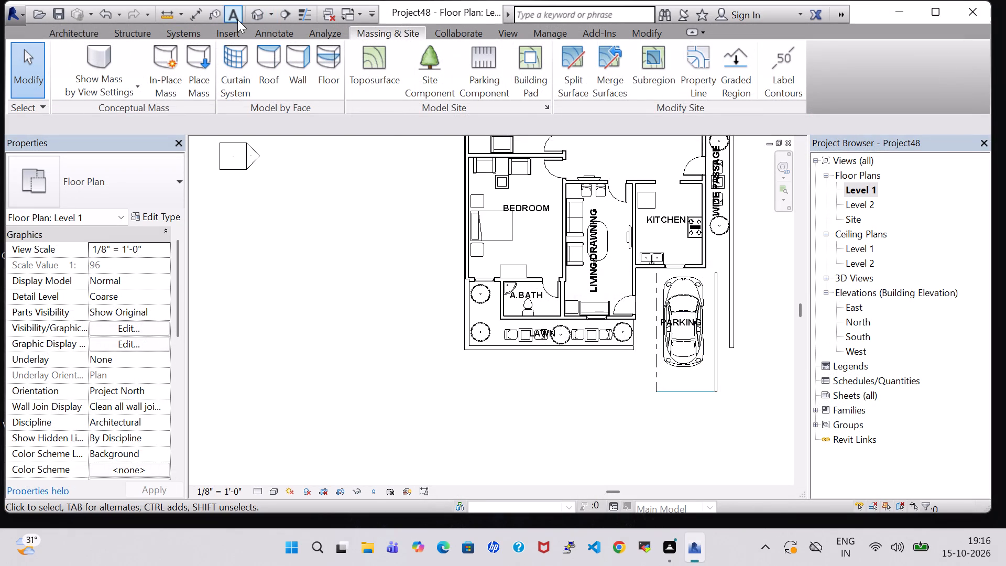
Save Project48 with the 3D view showing the whole house, boundary walls and parking area from the raised front angle.
left_click(256, 19)
scroll(477, 259, "down", 5)
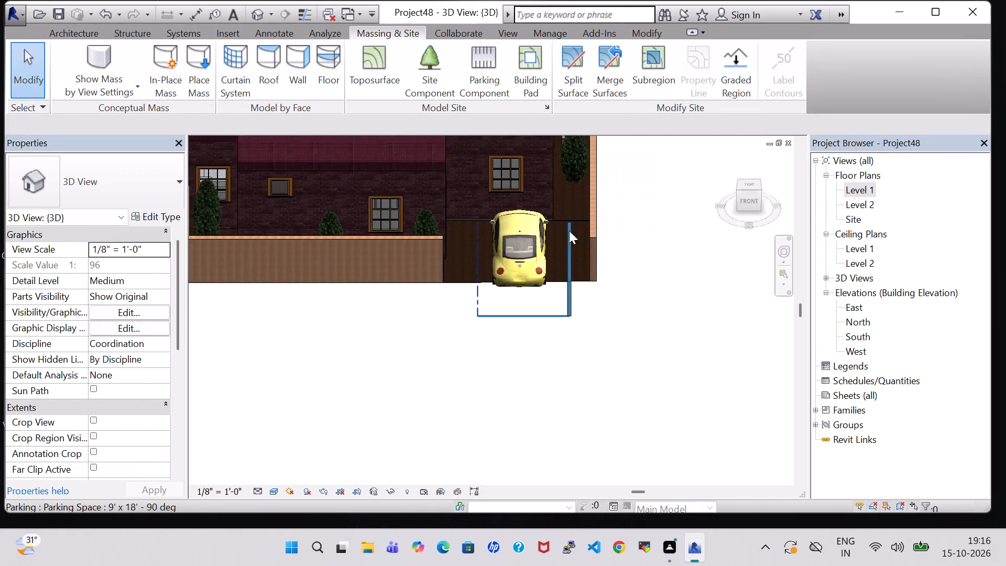
middle_click_drag(639, 210, 663, 375)
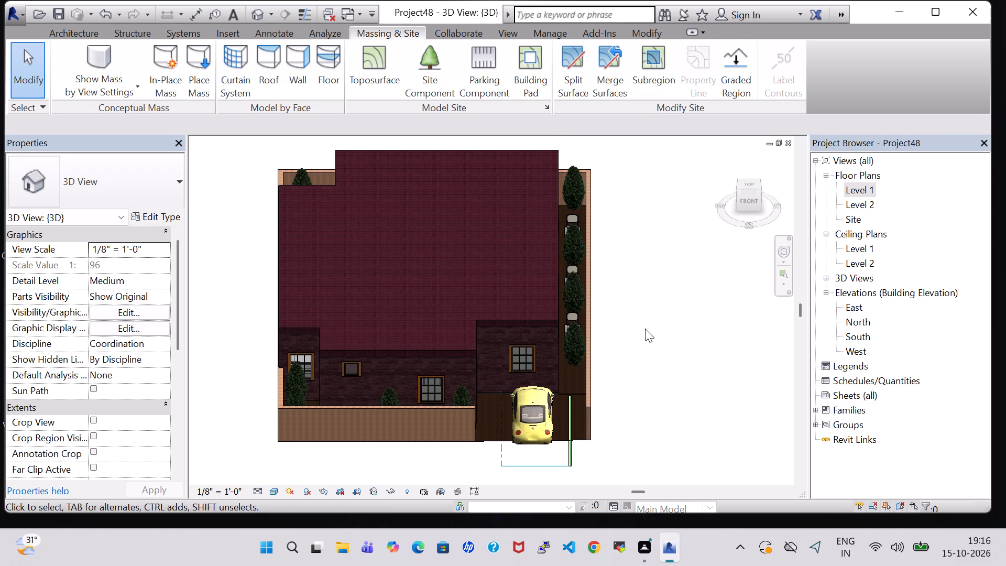
middle_click_drag(645, 329, 651, 314)
left_click(55, 9)
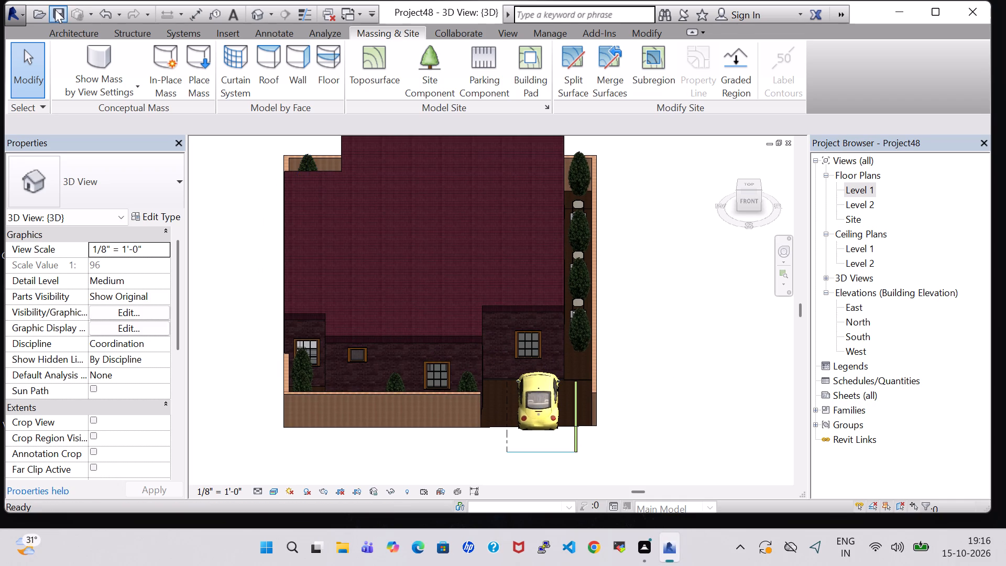